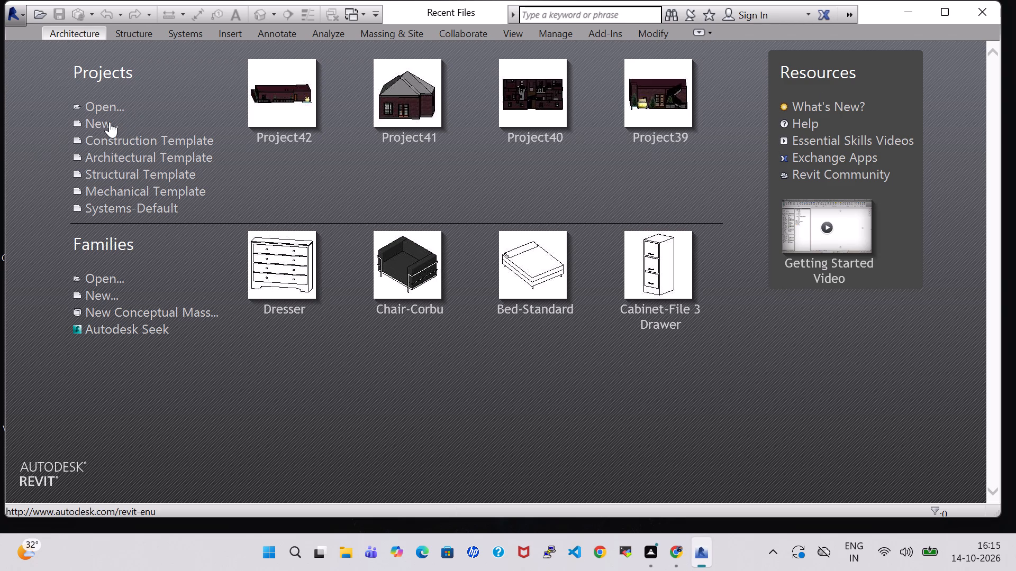
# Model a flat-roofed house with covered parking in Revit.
# Create a new project from the Architectural Template.
pyautogui.click(110, 122)
pyautogui.click(454, 239)
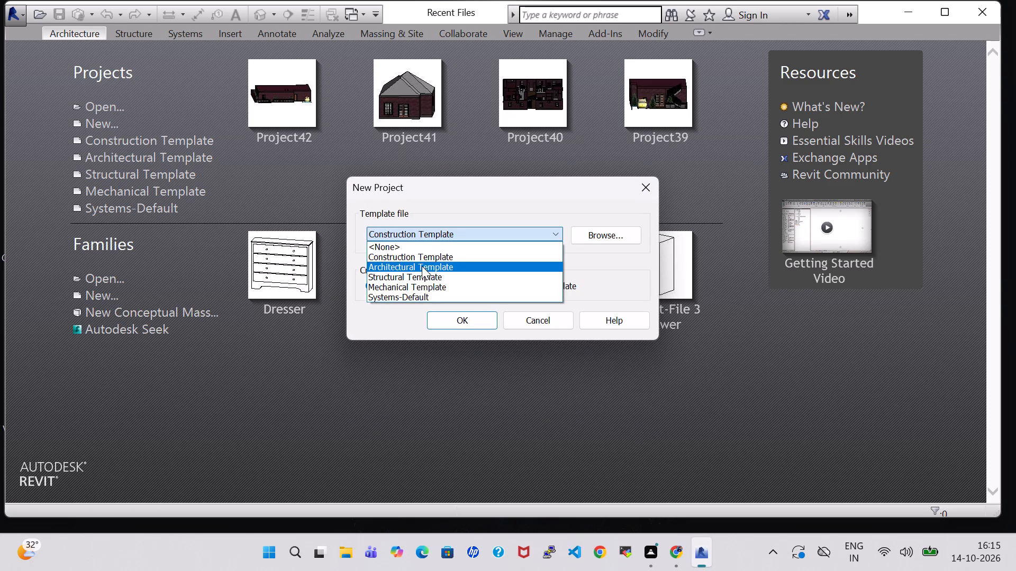
pyautogui.click(426, 270)
pyautogui.click(469, 327)
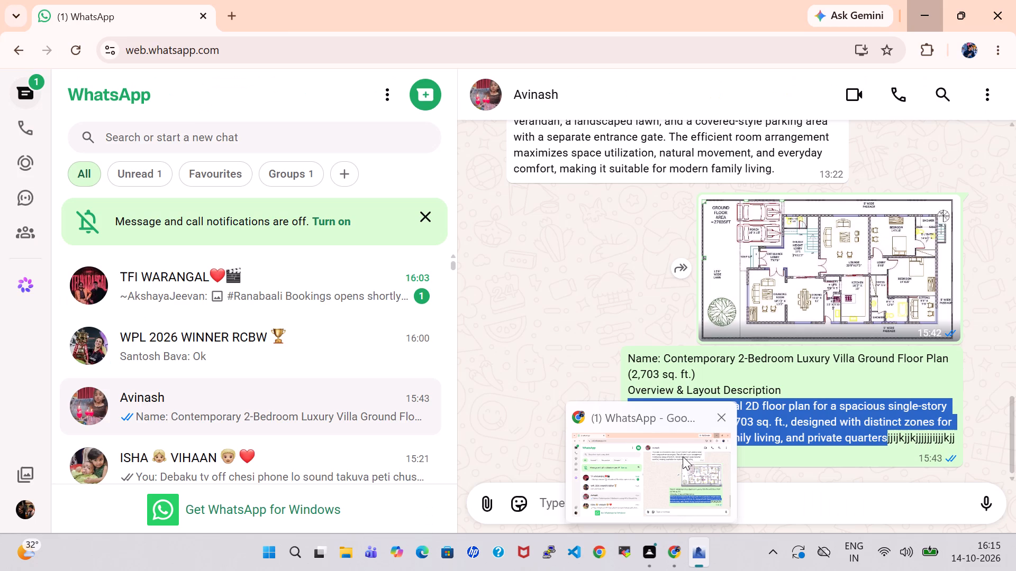
# Close the WhatsApp browser window.
pyautogui.click(722, 415)
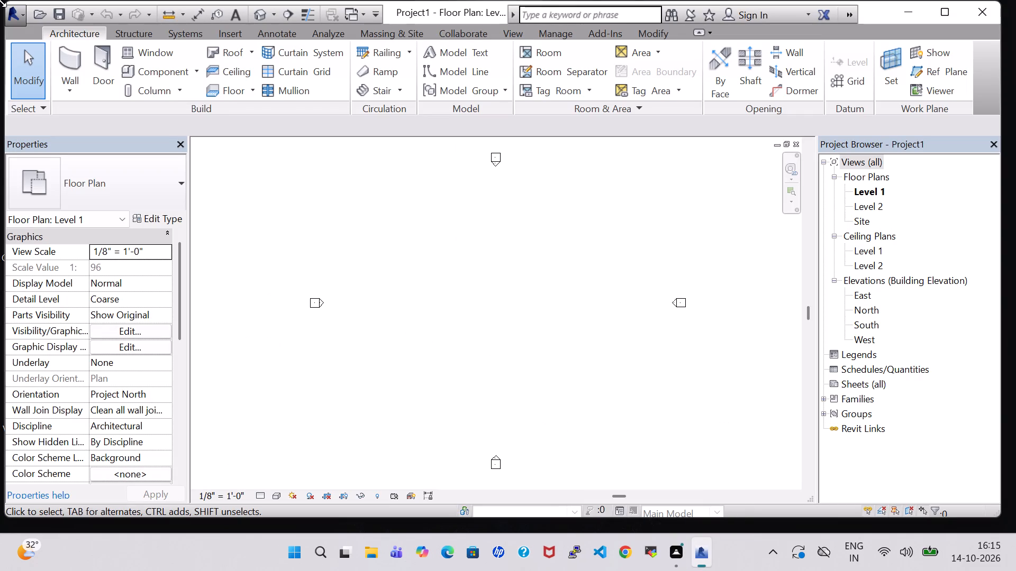
# Draw a closed rectangle of Generic - 8" walls on Level 1, 10' 0" high and about 50' 2" long, between the elevation markers.
pyautogui.click(62, 52)
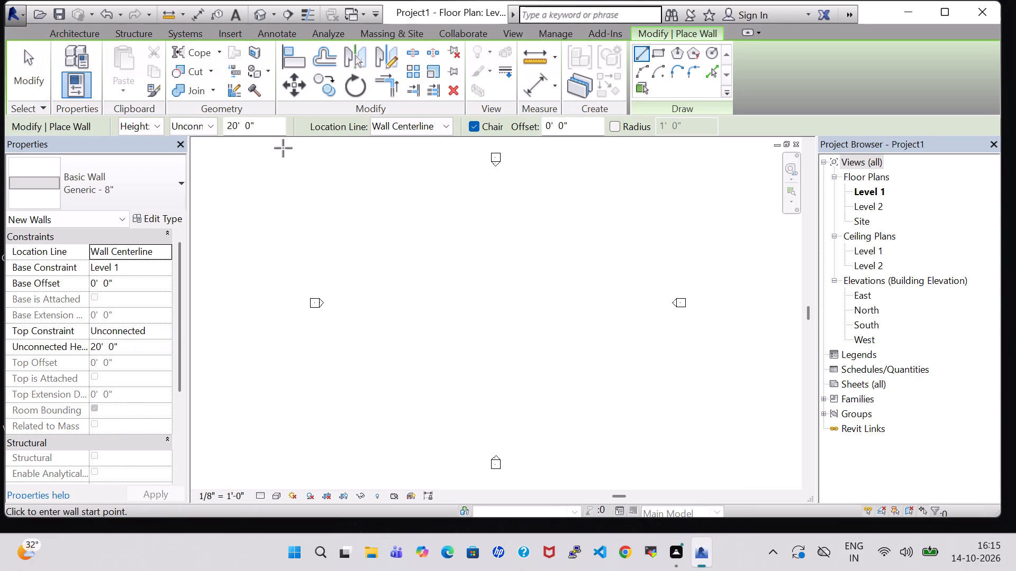
pyautogui.click(233, 126)
pyautogui.press('BackSpace')
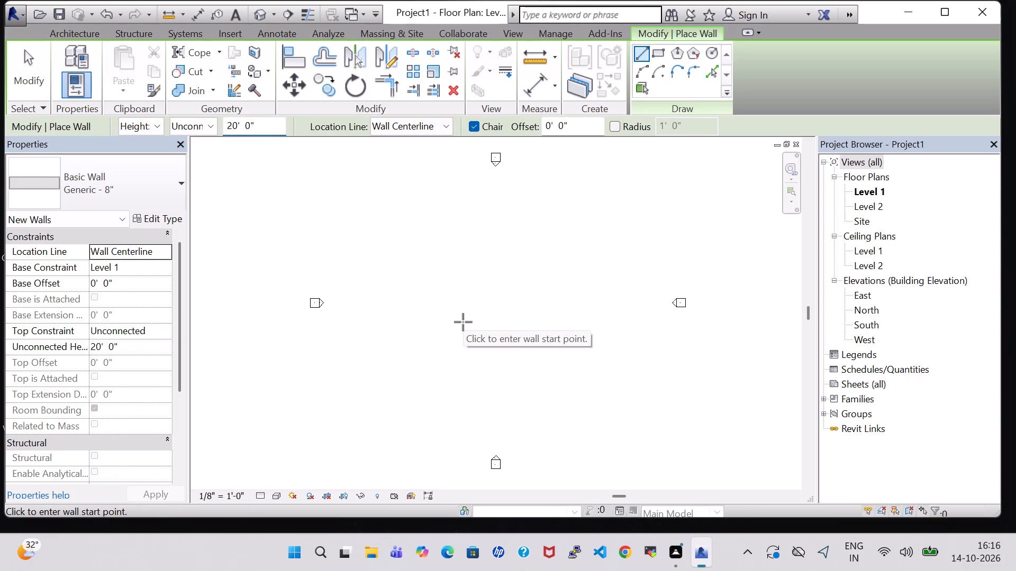
pyautogui.press('1')
pyautogui.press('Return')
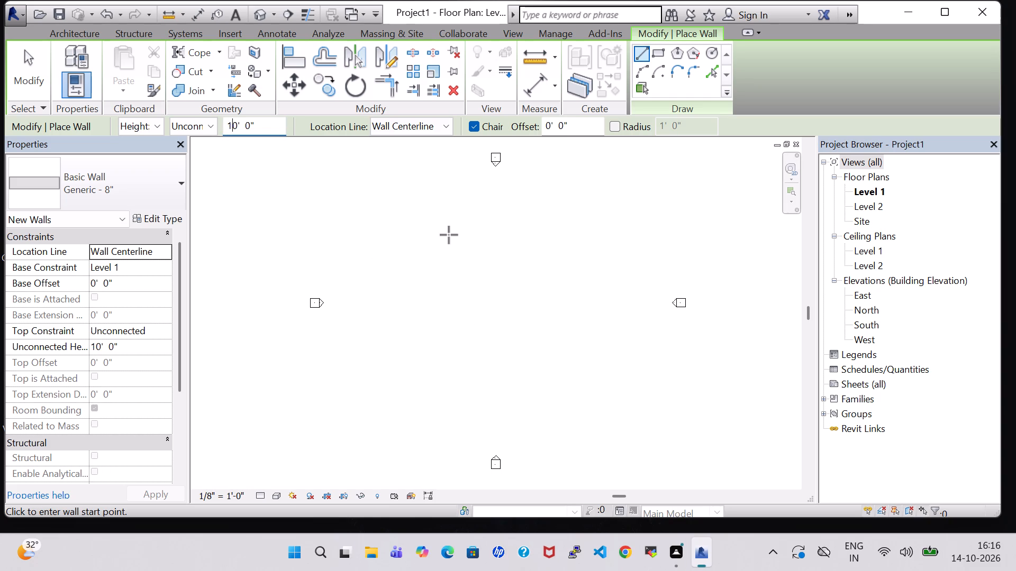
pyautogui.click(359, 229)
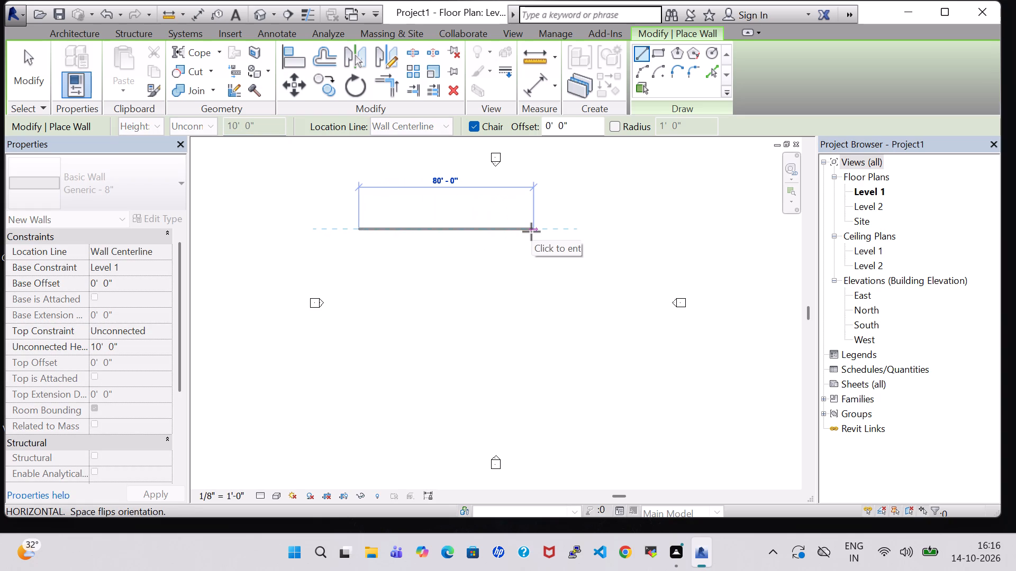
pyautogui.scroll(4, 512, 228)
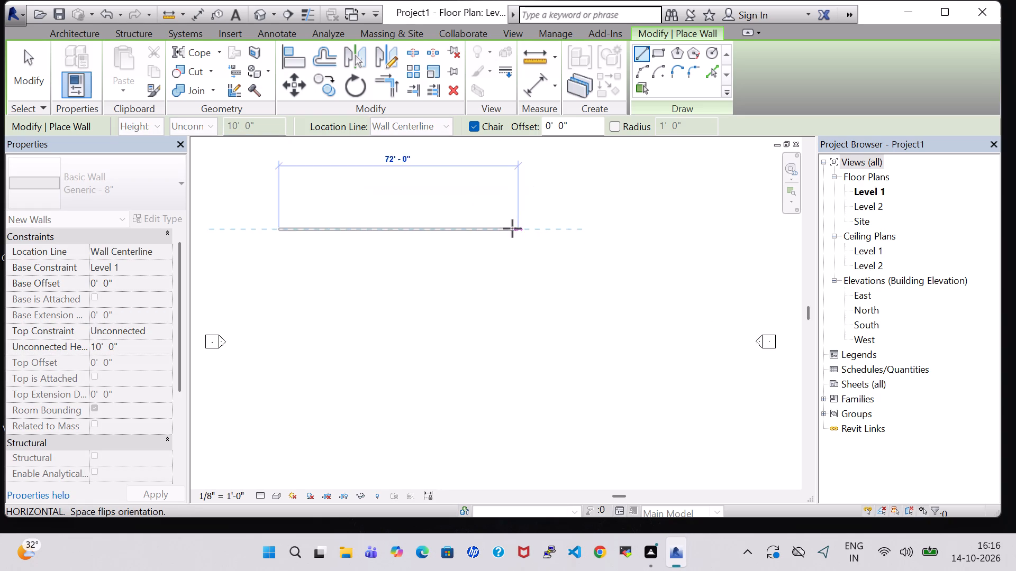
pyautogui.moveTo(511, 228); pyautogui.dragTo(641, 276, button='middle')
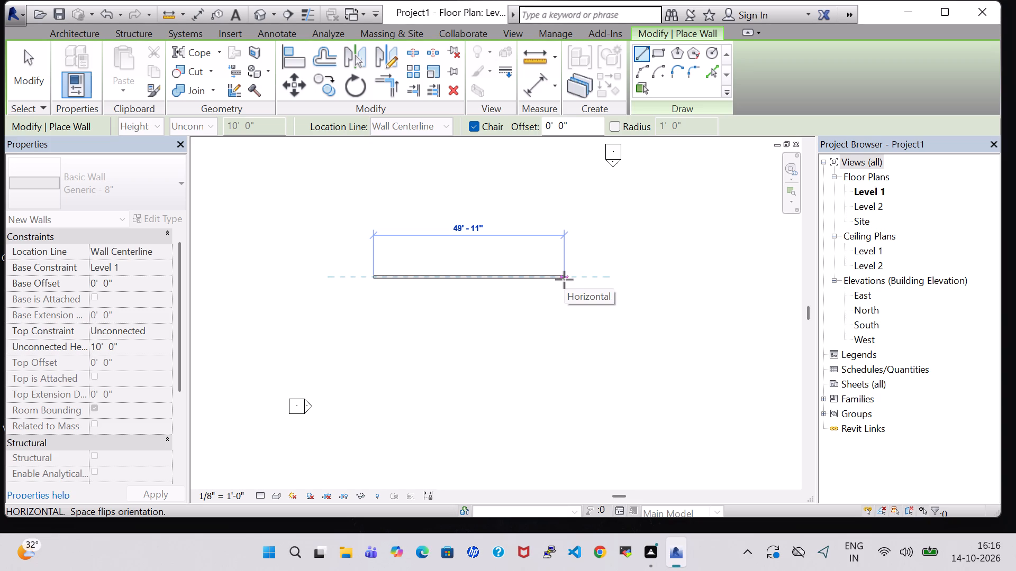
pyautogui.click(565, 280)
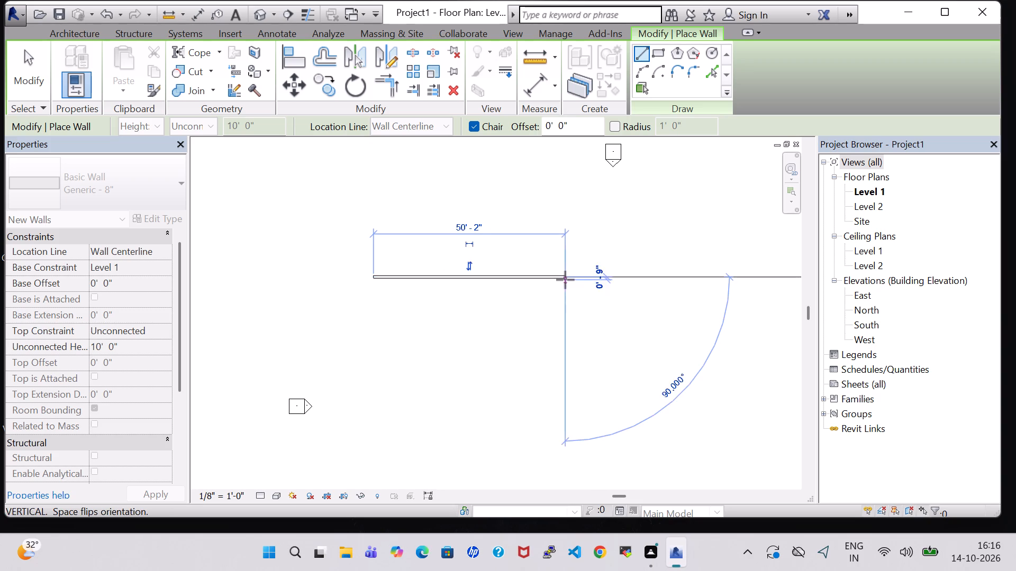
pyautogui.click(563, 389)
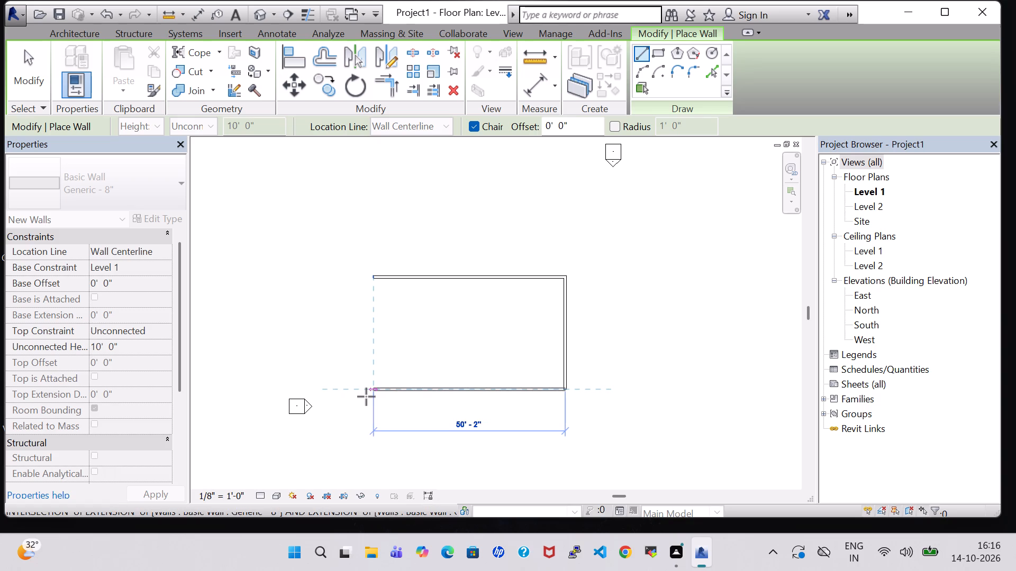
pyautogui.click(369, 397)
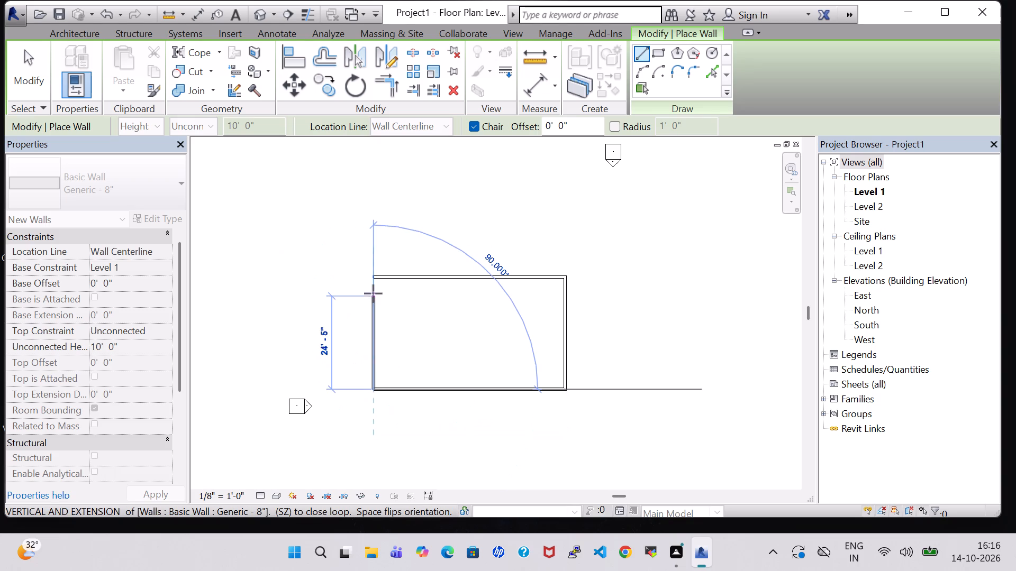
pyautogui.scroll(2, 373, 293)
pyautogui.click(373, 273)
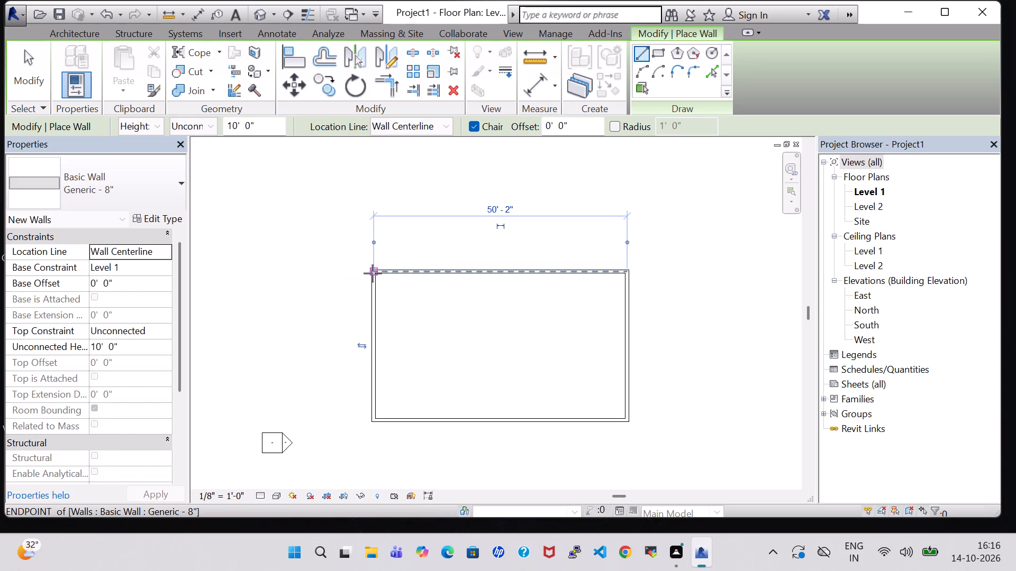
pyautogui.scroll(-1, 387, 320)
pyautogui.press('Escape')
# Draw a second closed rectangle of 10' high Generic - 8" walls inside the first, about 44' 1" by 22' 5".
pyautogui.moveTo(437, 335); pyautogui.dragTo(442, 310, button='middle')
pyautogui.scroll(2, 442, 310)
pyautogui.moveTo(442, 310); pyautogui.dragTo(415, 299, button='middle')
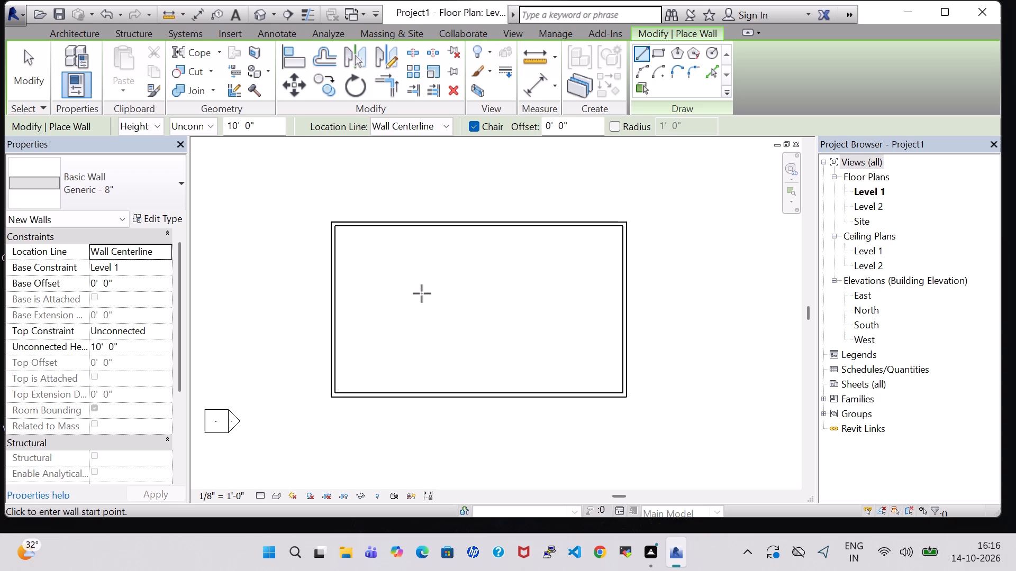
pyautogui.click(78, 33)
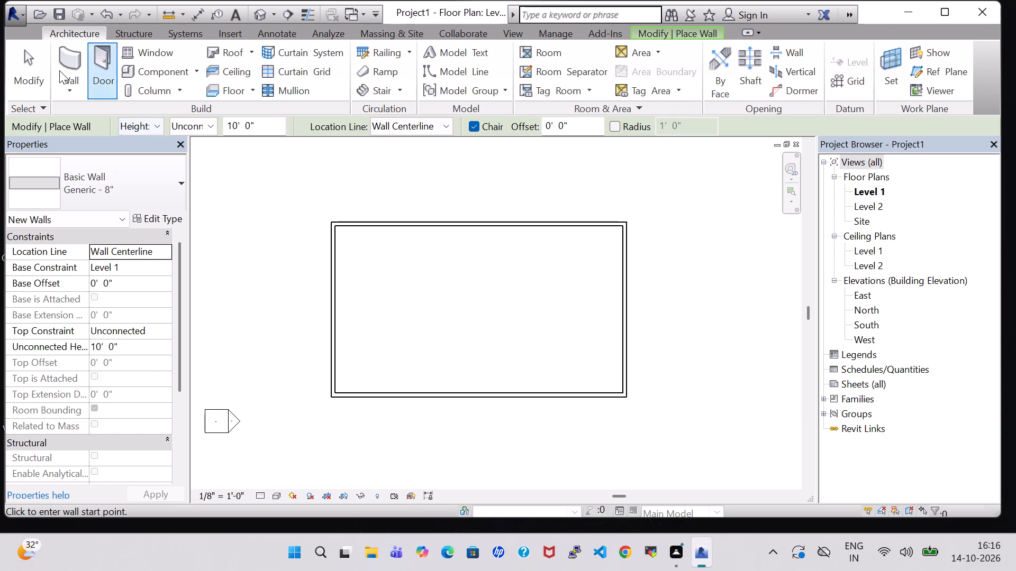
pyautogui.click(78, 58)
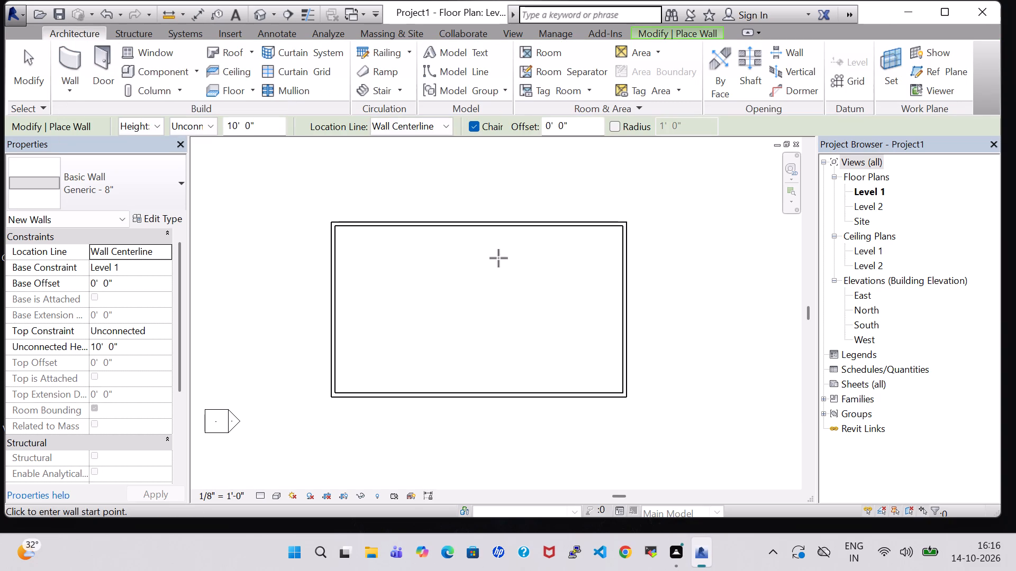
pyautogui.click(605, 246)
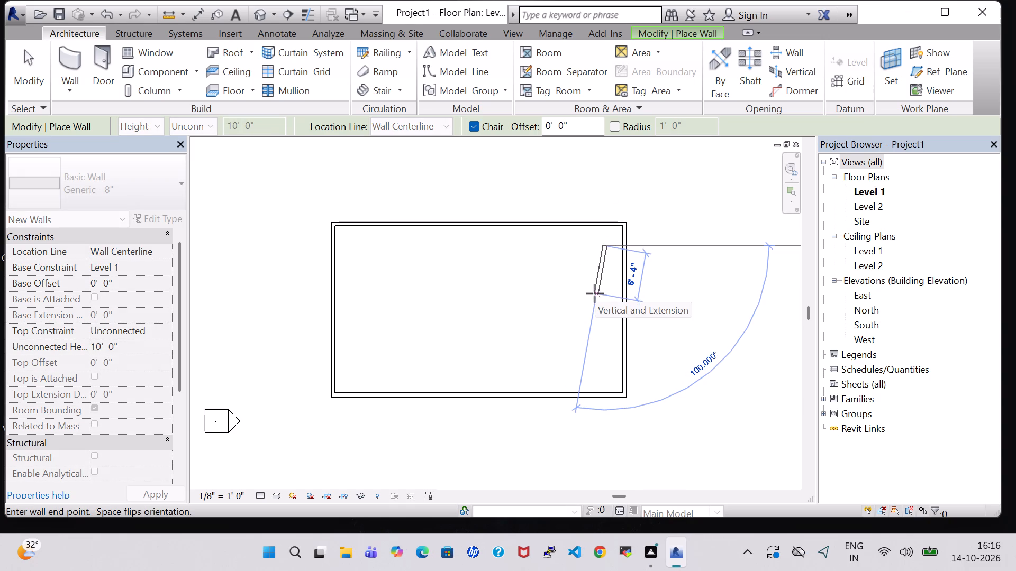
pyautogui.click(603, 376)
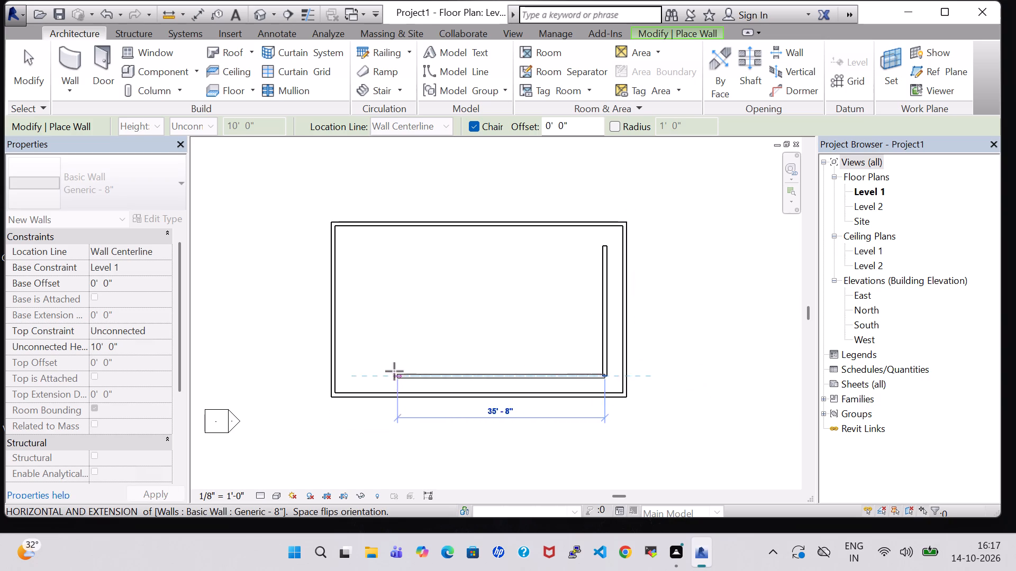
pyautogui.click(349, 377)
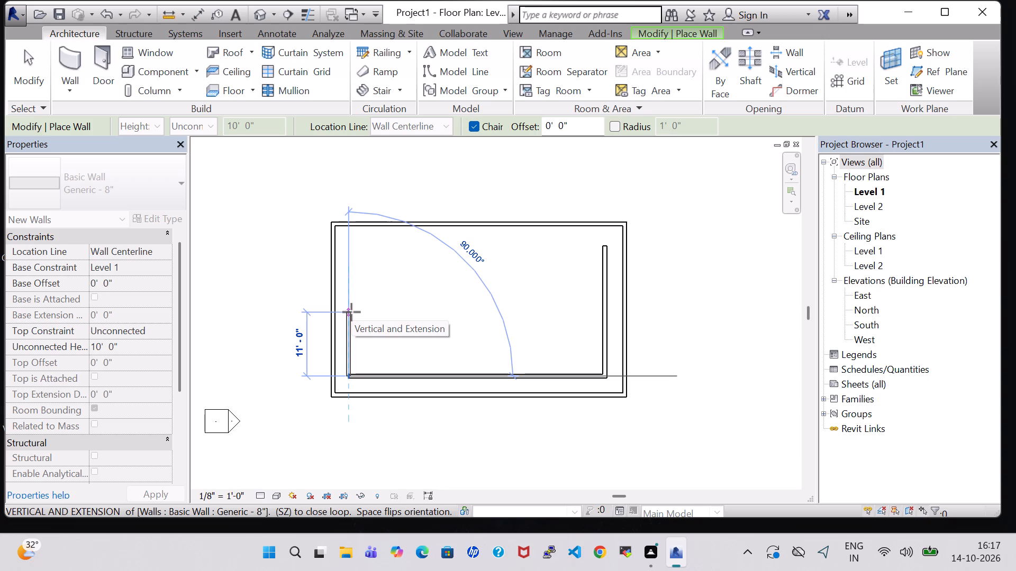
pyautogui.click(348, 242)
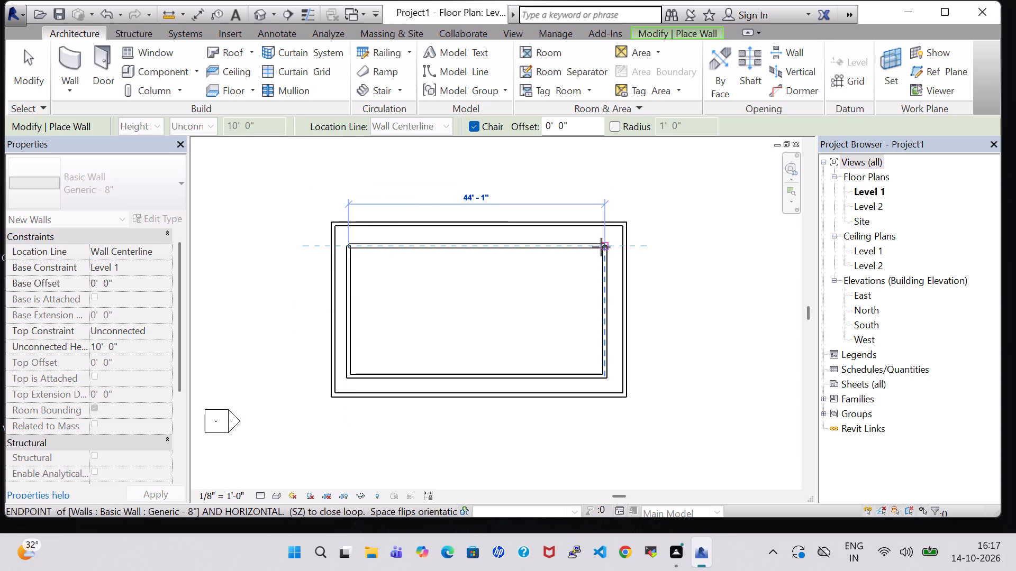
pyautogui.click(601, 247)
pyautogui.press('Escape')
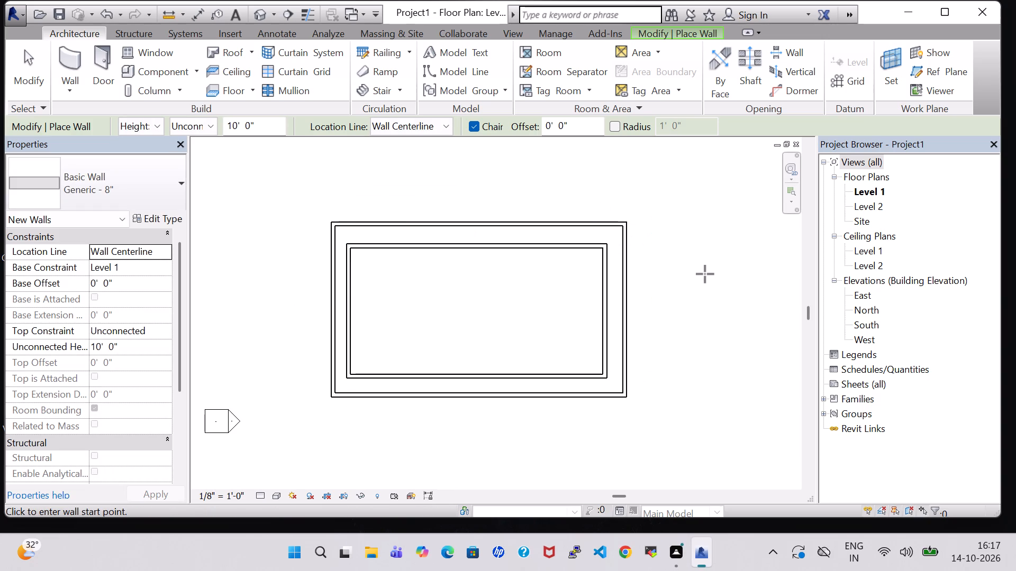
pyautogui.moveTo(659, 317); pyautogui.dragTo(694, 331, button='middle')
pyautogui.scroll(3, 694, 331)
pyautogui.moveTo(694, 331); pyautogui.dragTo(700, 328, button='middle')
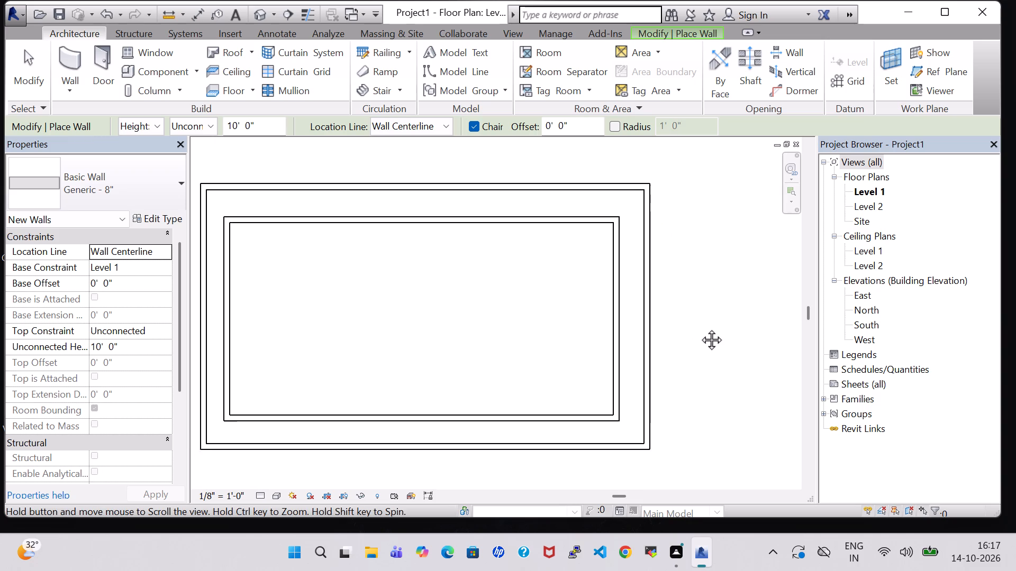
pyautogui.moveTo(700, 328); pyautogui.dragTo(738, 312, button='middle')
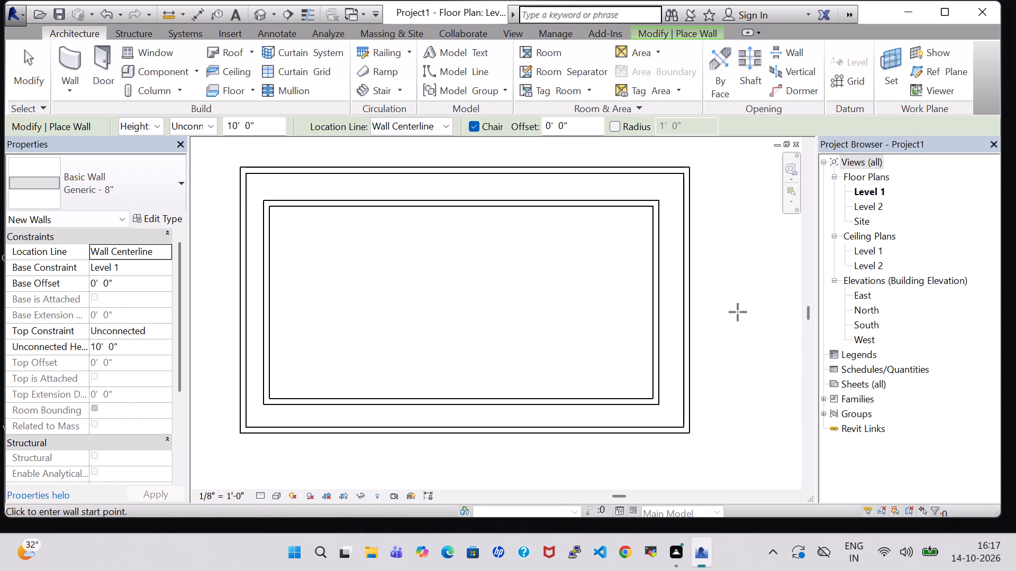
pyautogui.press('Escape')
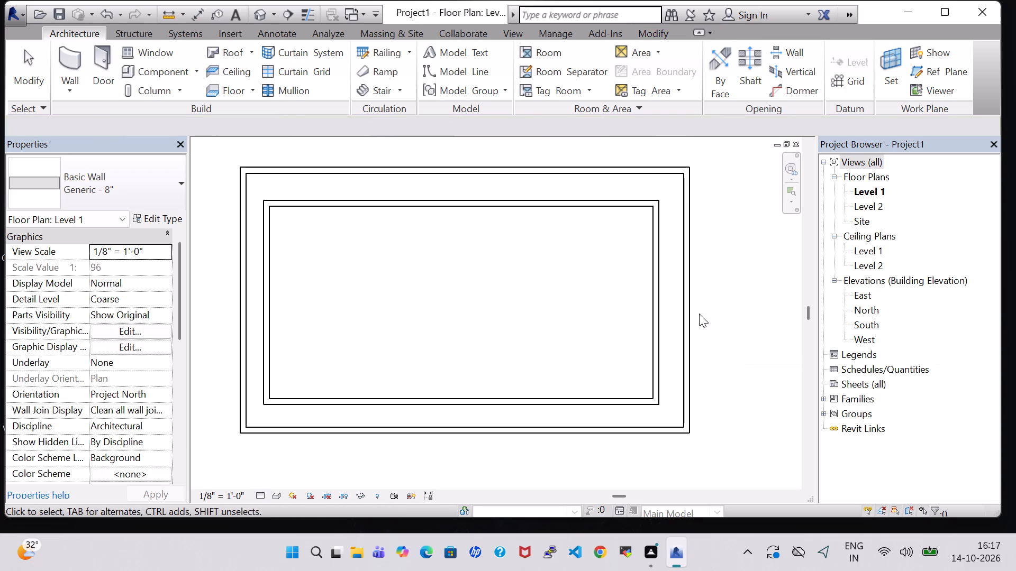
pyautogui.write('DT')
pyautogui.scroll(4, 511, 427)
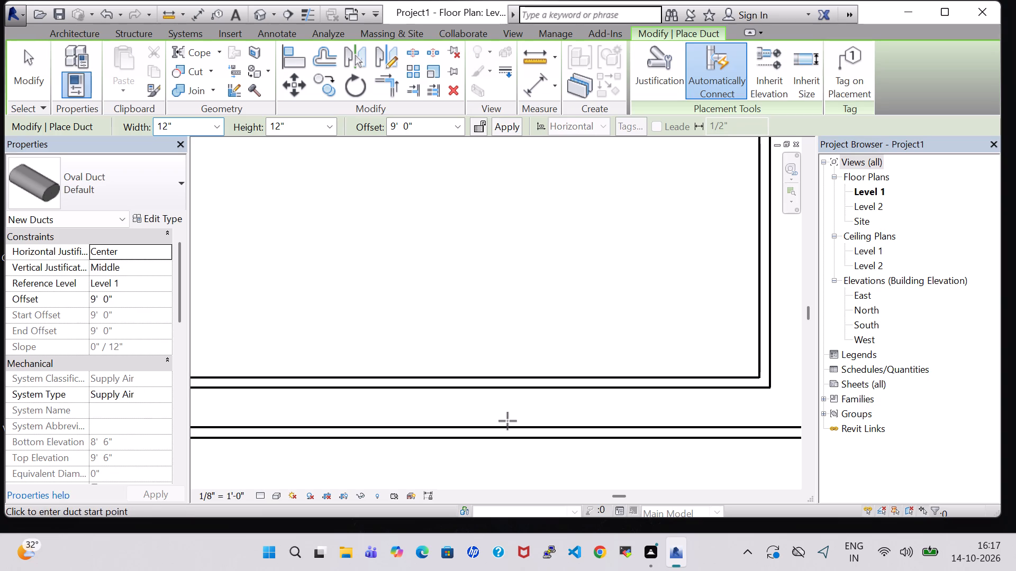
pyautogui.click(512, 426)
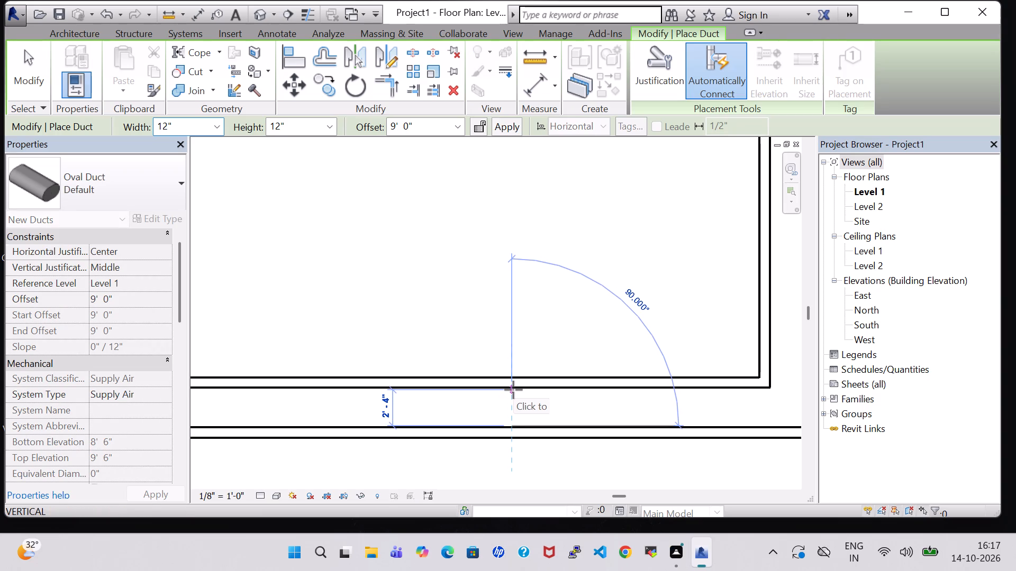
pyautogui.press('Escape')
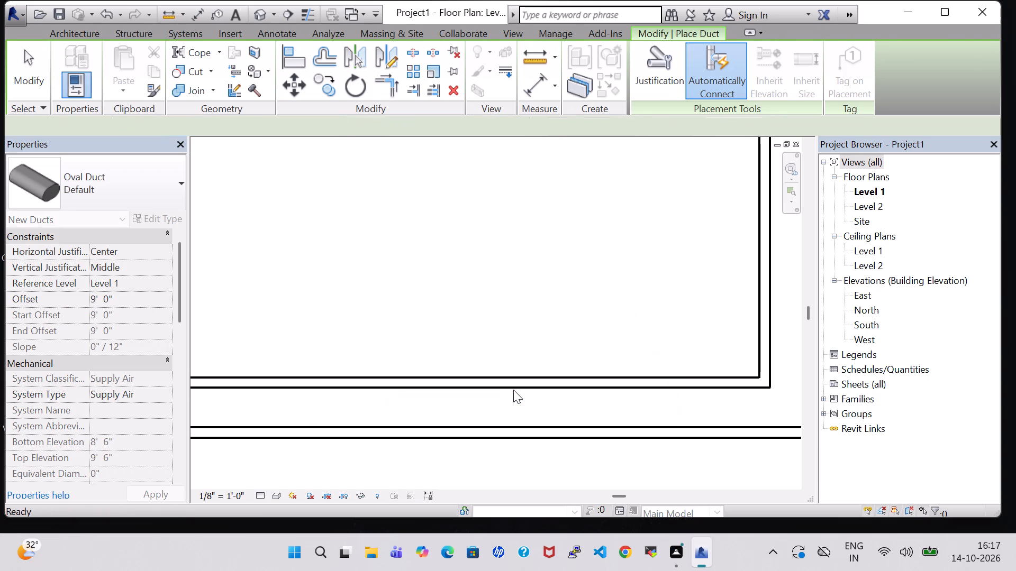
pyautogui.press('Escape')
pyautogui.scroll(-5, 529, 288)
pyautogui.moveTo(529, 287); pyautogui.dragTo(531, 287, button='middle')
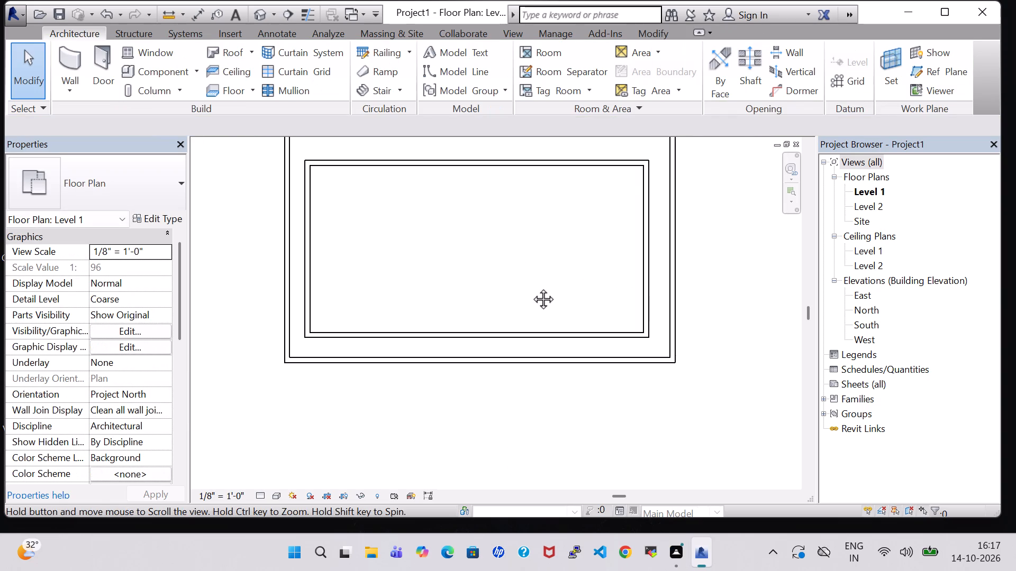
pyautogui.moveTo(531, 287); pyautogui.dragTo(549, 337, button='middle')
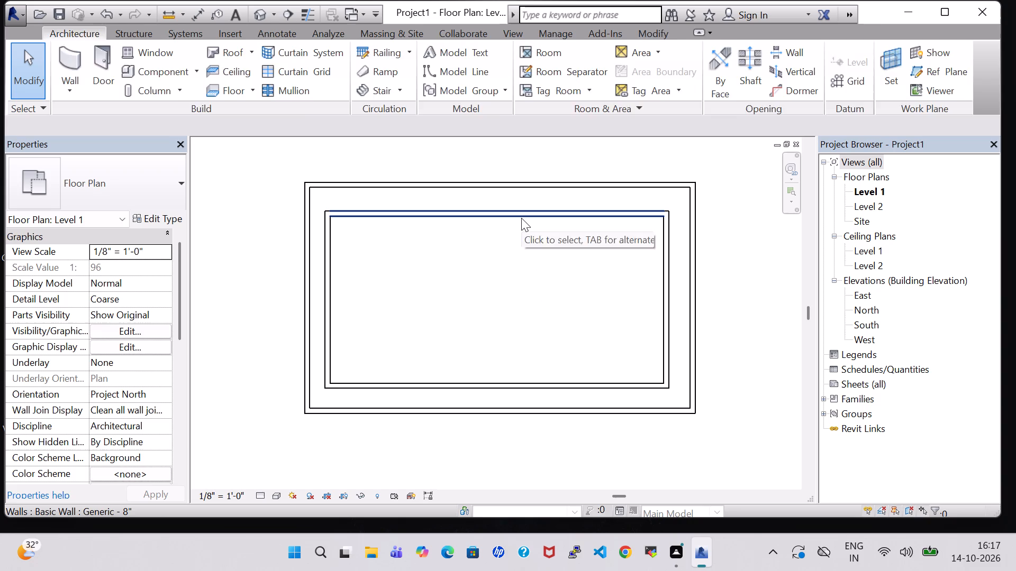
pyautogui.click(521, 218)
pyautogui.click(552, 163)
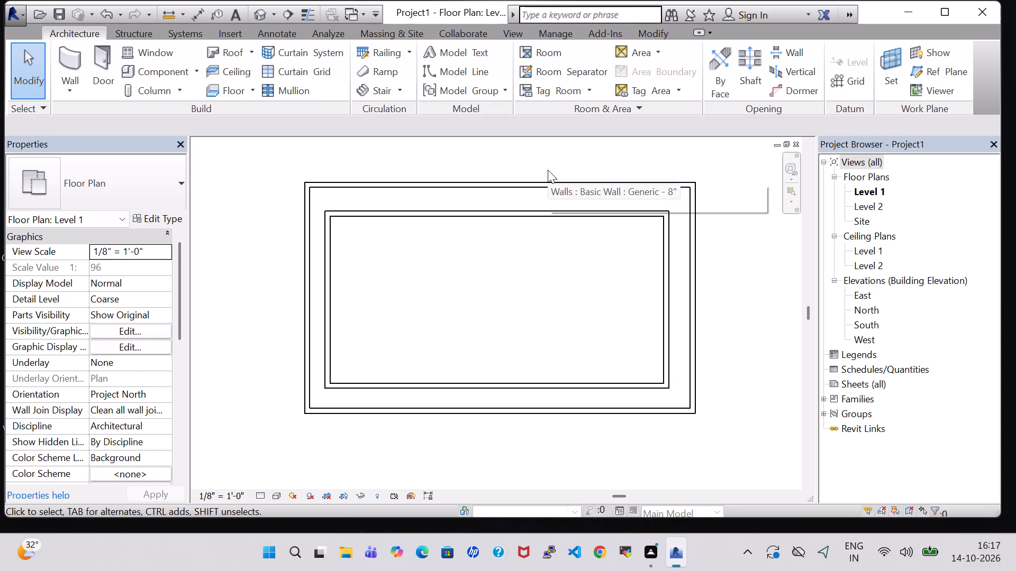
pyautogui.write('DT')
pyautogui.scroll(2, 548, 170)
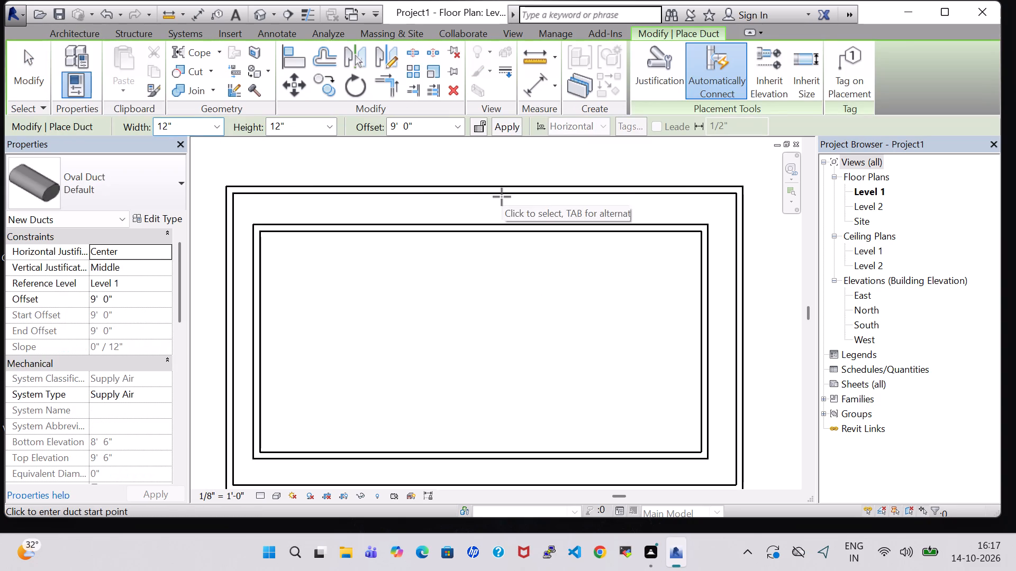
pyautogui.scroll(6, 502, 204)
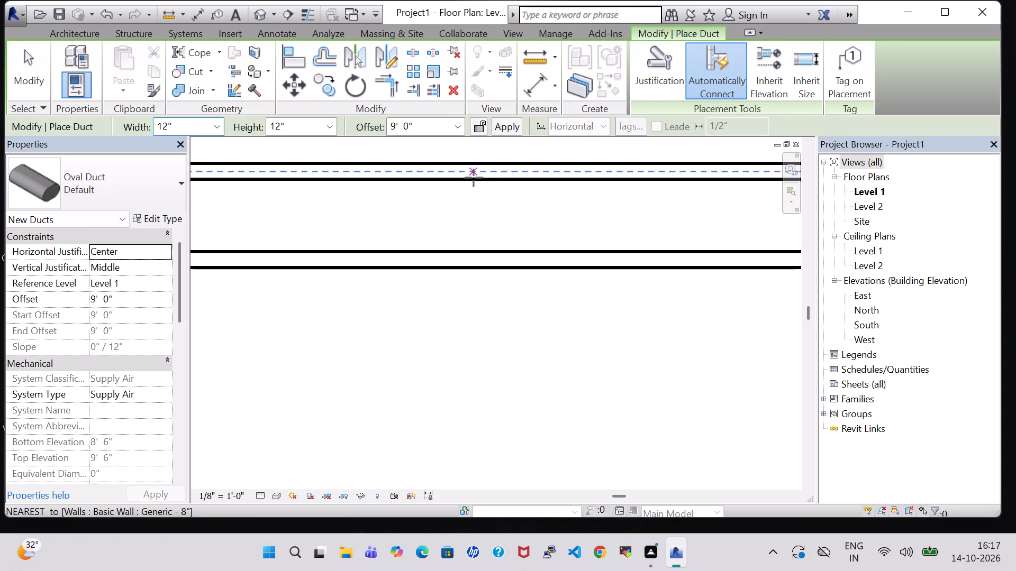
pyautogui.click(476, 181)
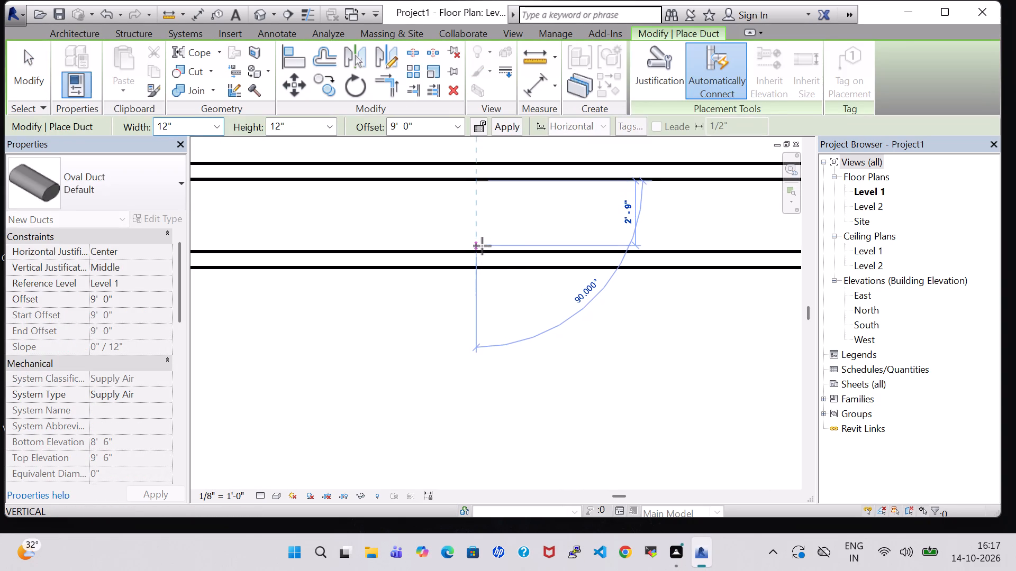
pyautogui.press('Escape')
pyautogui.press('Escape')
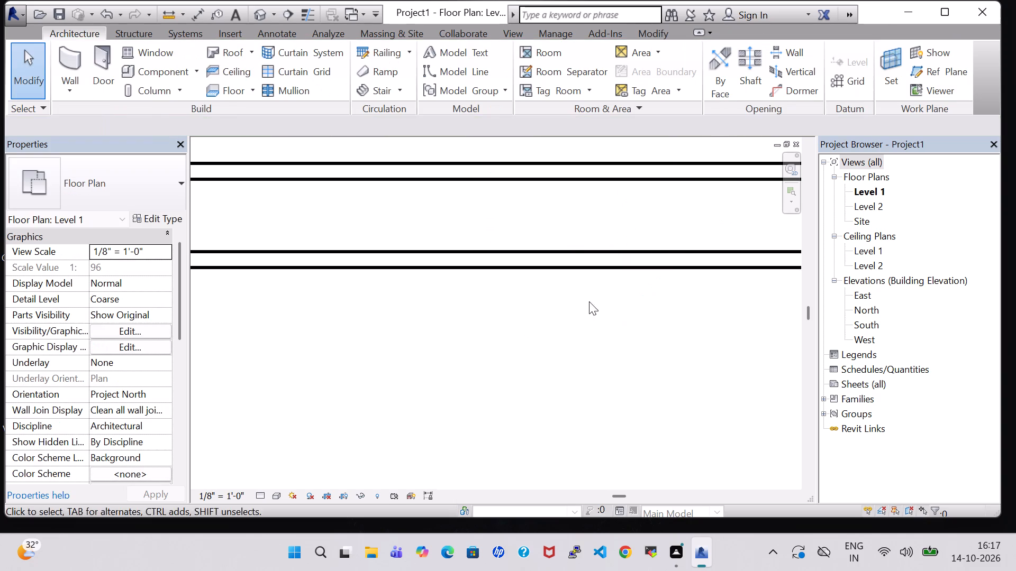
# Nudge the inner rectangle's north wall slightly outward, to 22' 9" from the inner south wall.
pyautogui.scroll(-7, 577, 252)
pyautogui.click(577, 254)
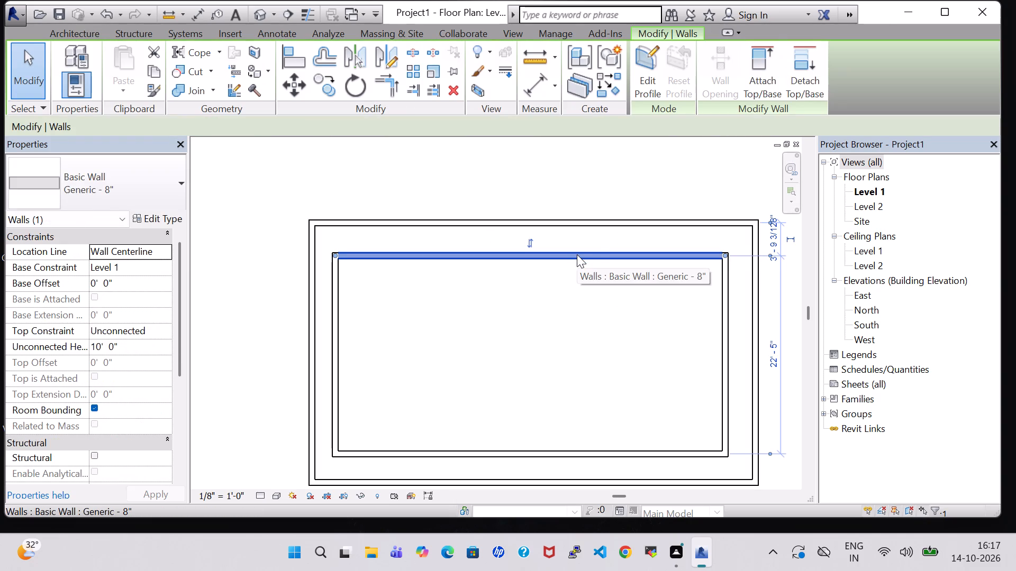
pyautogui.press('Up')
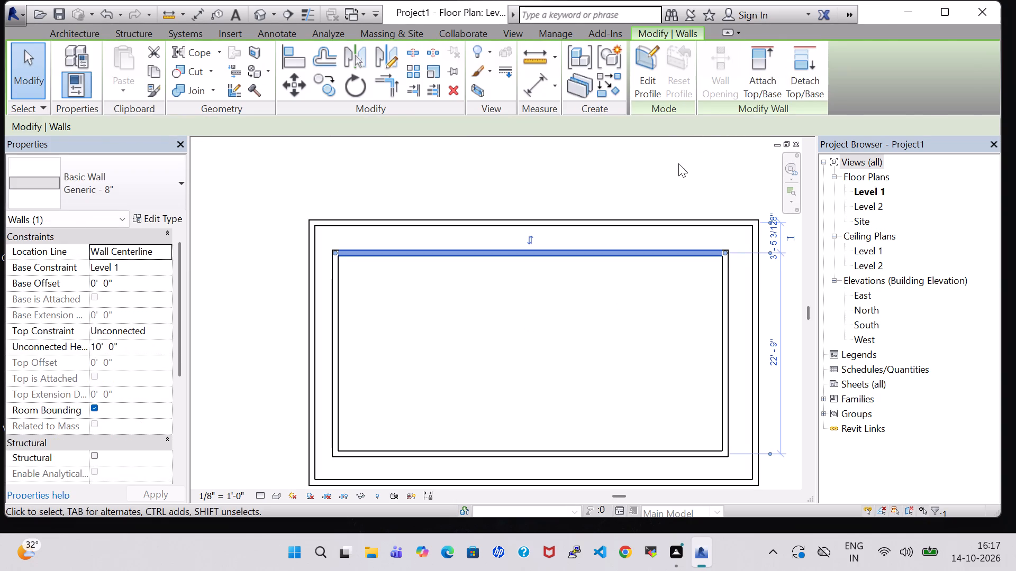
pyautogui.click(678, 188)
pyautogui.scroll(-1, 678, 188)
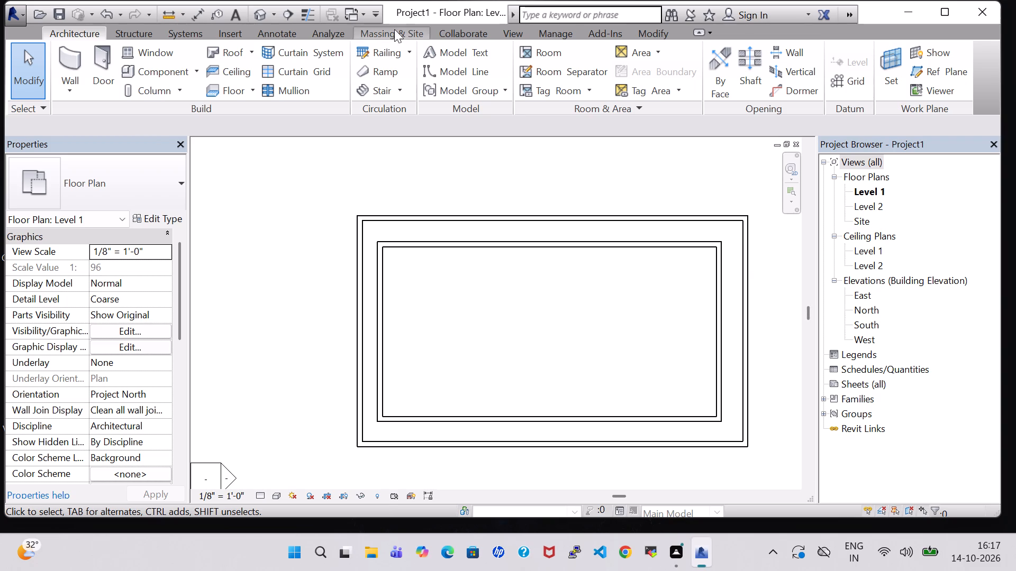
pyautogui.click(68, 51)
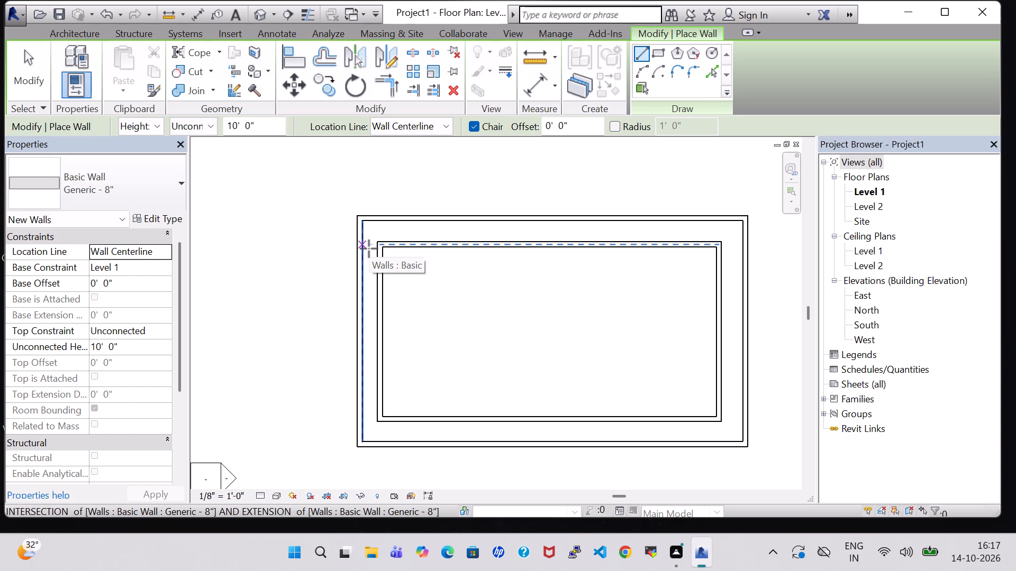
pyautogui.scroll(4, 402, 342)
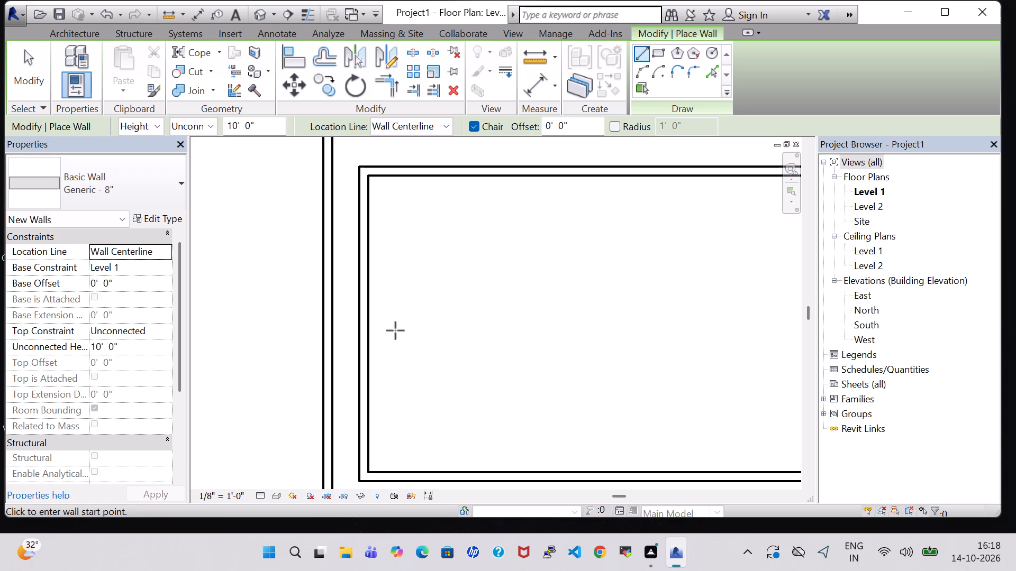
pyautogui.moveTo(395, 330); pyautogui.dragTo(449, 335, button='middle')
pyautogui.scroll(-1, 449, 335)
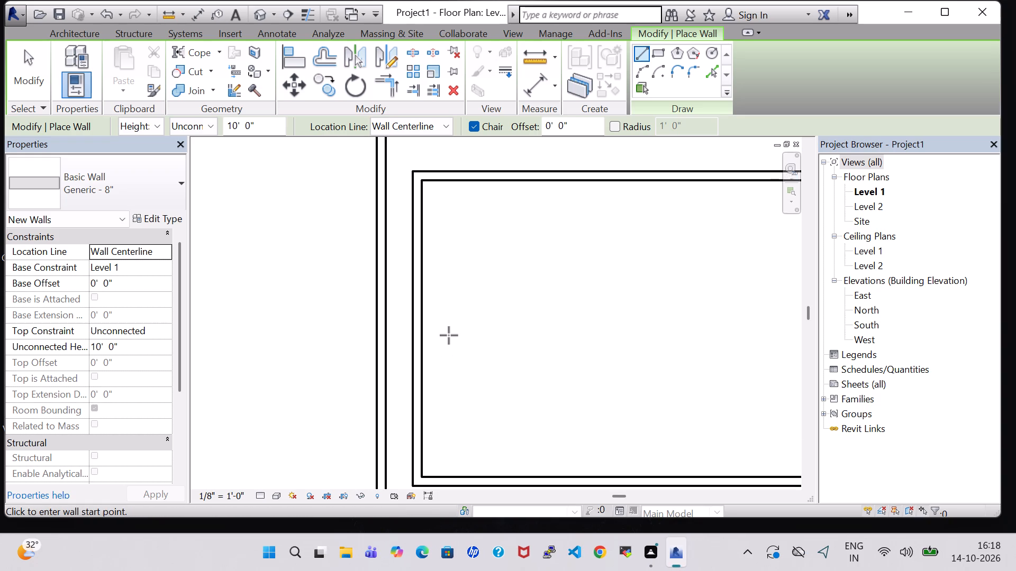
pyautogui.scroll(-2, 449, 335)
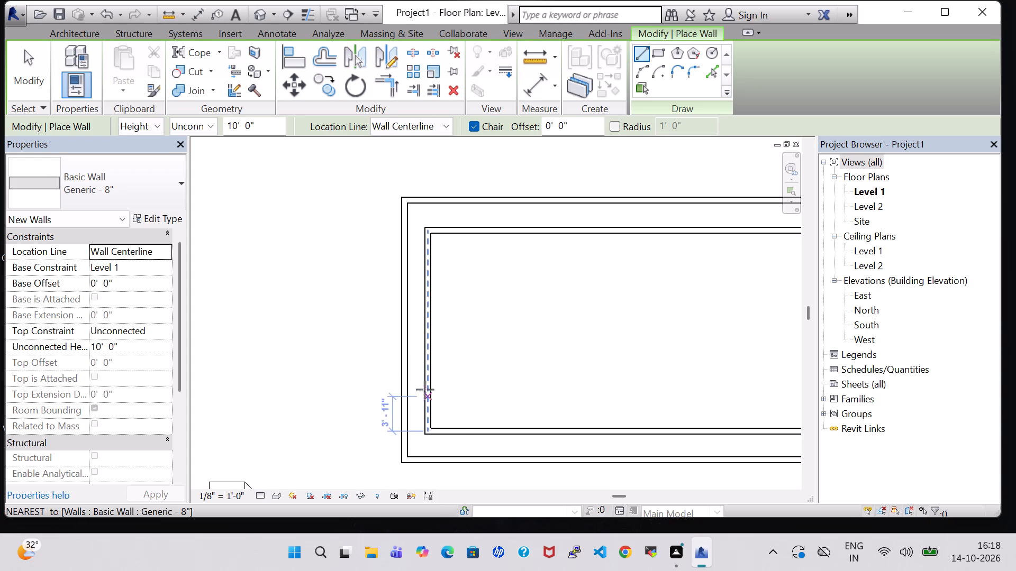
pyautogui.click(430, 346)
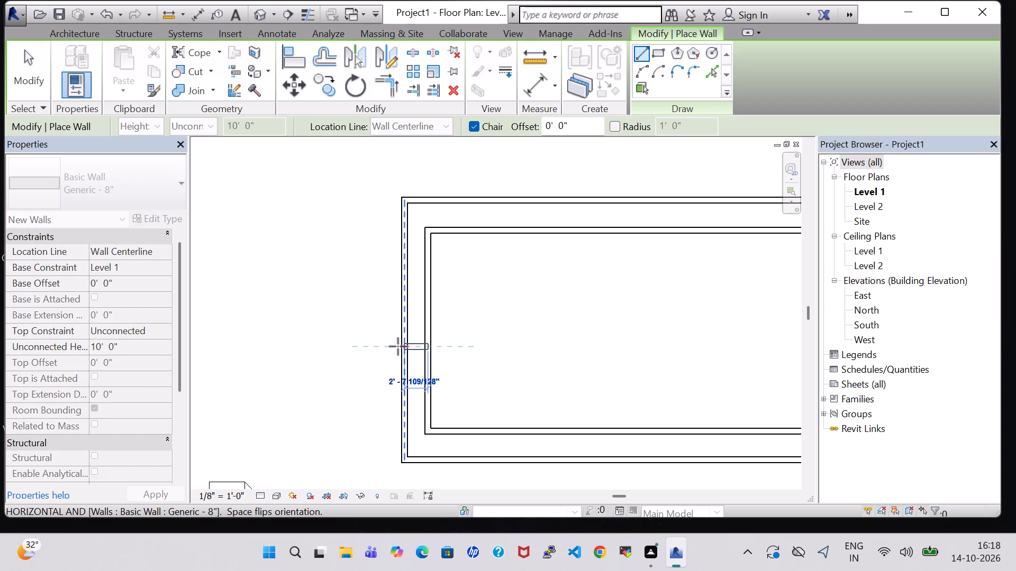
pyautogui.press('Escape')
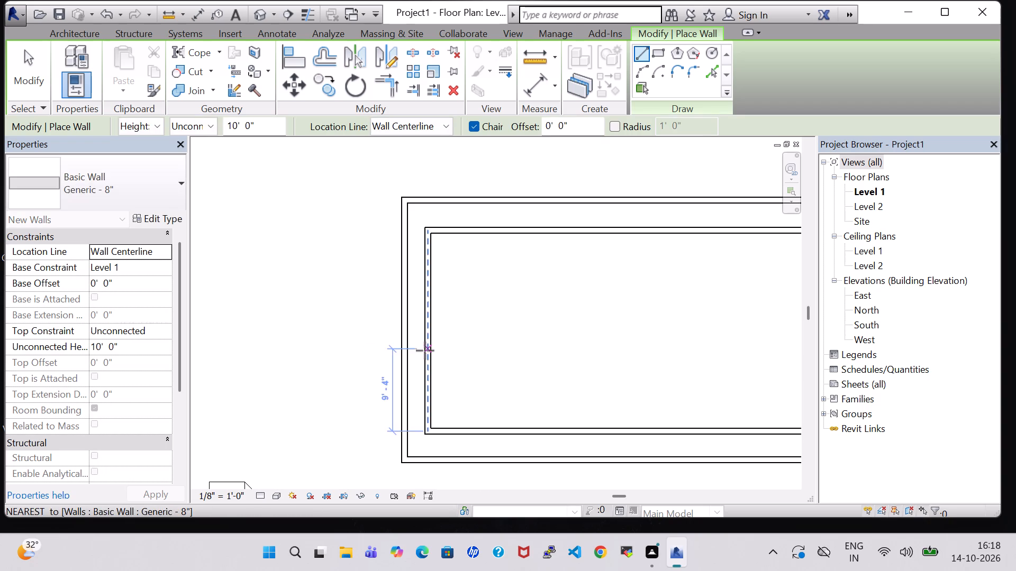
# Split the inner rectangle's west wall about 8' 5" from its south end and delete the northern piece.
pyautogui.click(62, 35)
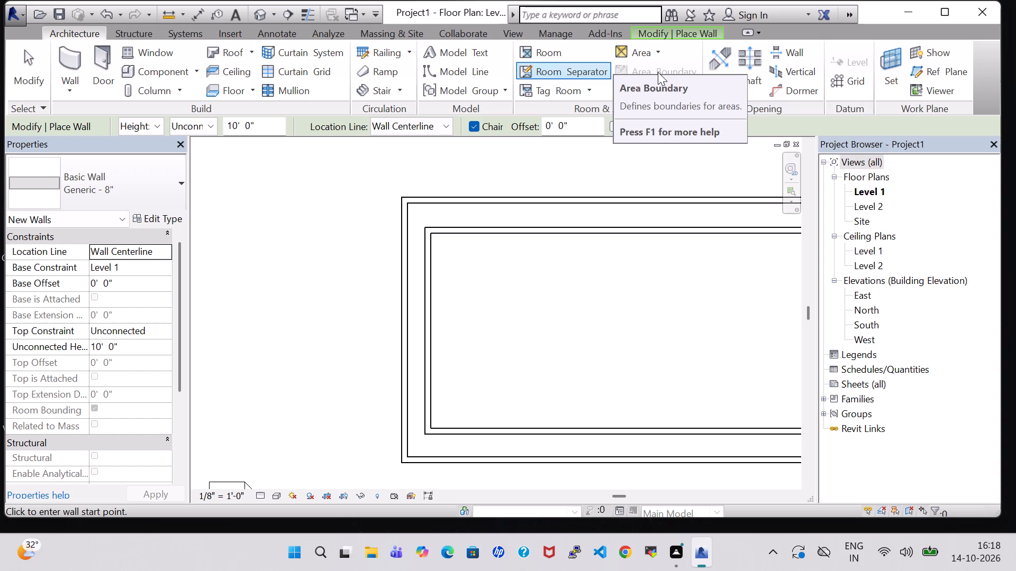
pyautogui.click(654, 37)
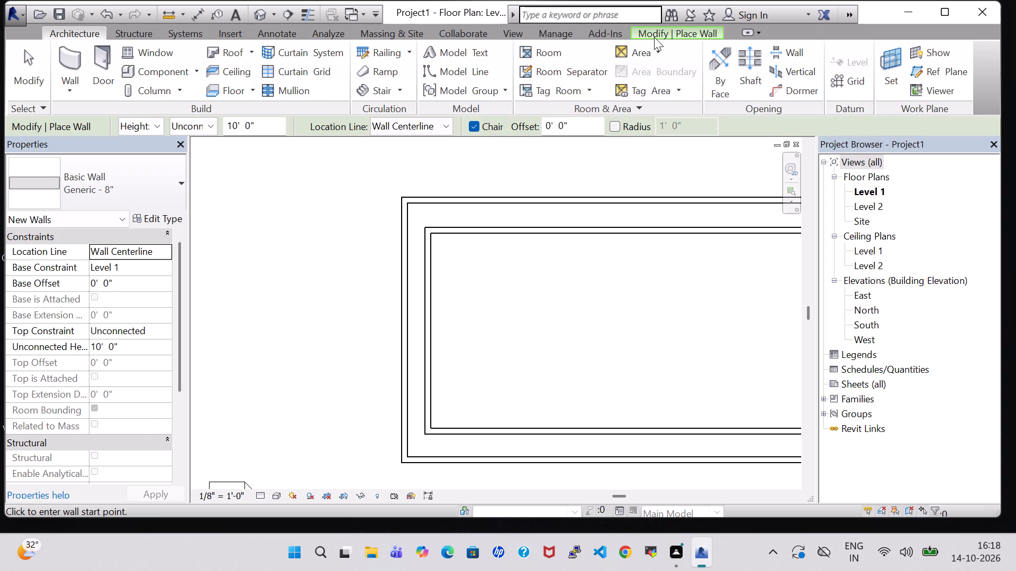
pyautogui.click(418, 48)
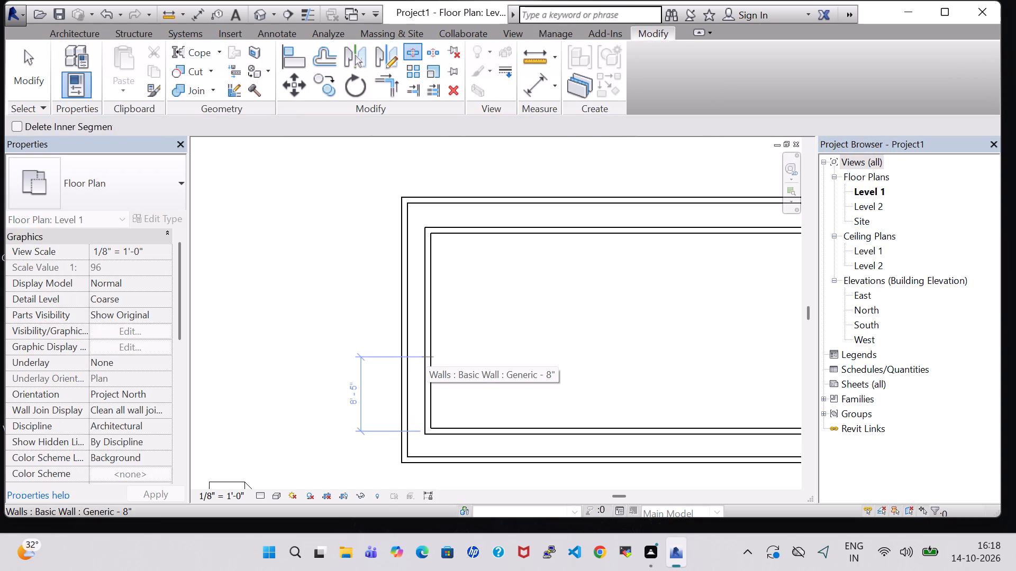
pyautogui.click(426, 357)
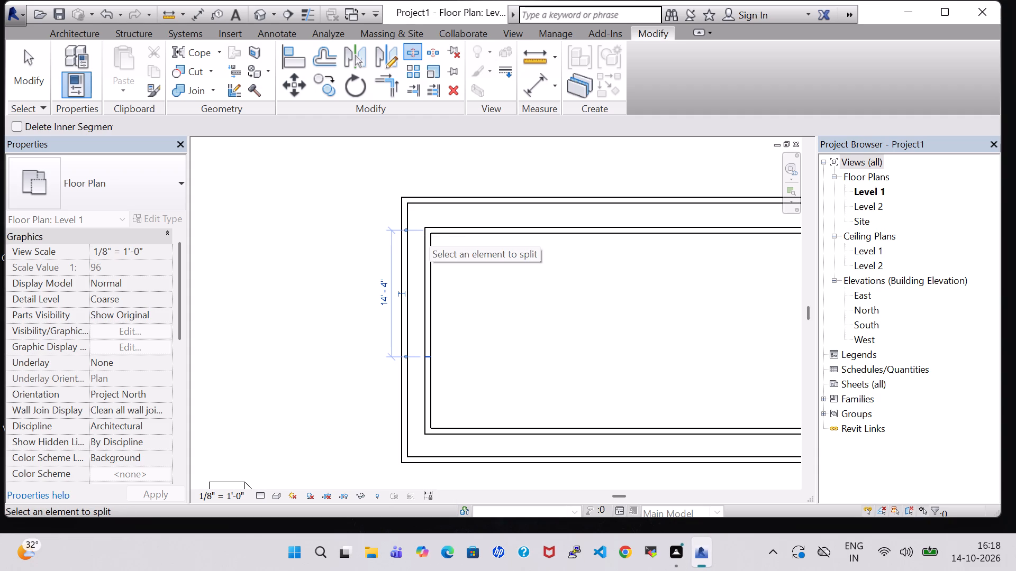
pyautogui.click(429, 235)
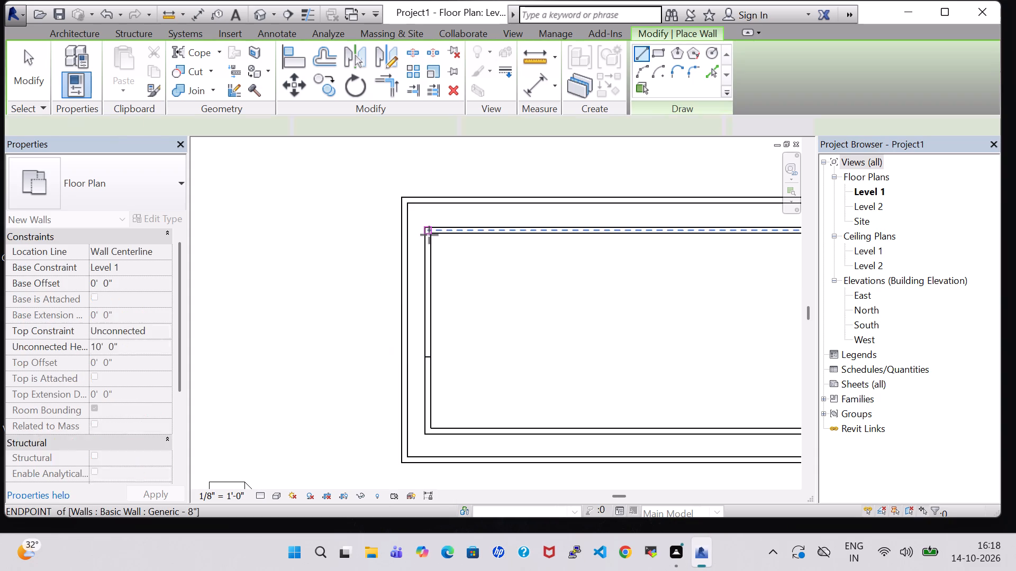
pyautogui.press('Escape')
pyautogui.click(431, 244)
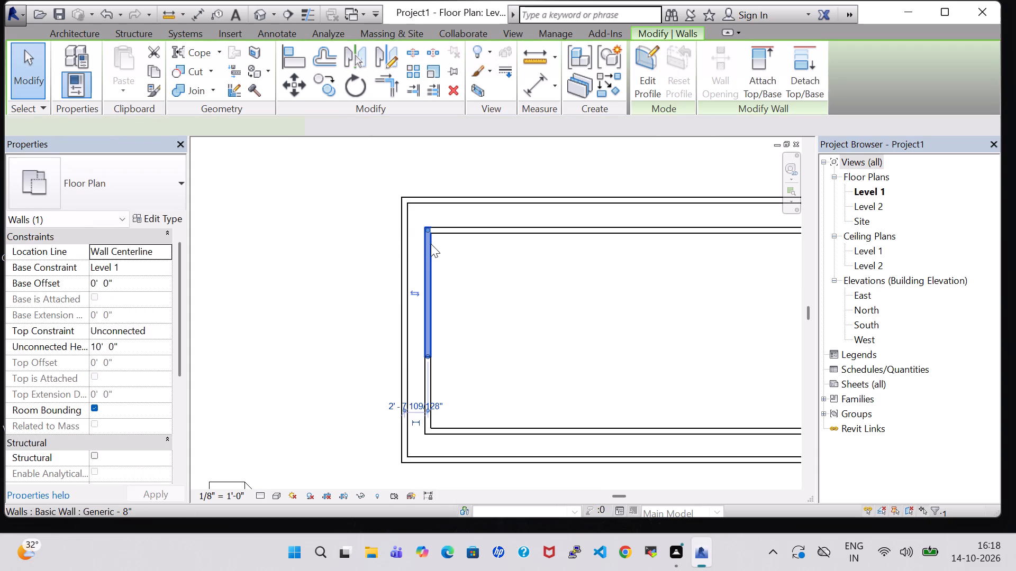
pyautogui.press('Delete')
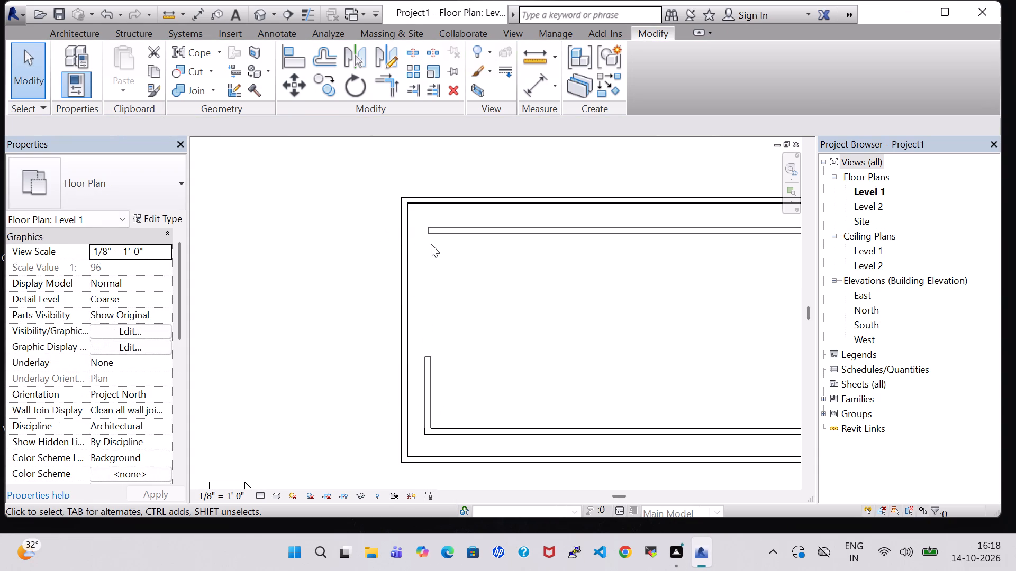
# Draw two Generic - 8" walls enclosing a room about 7' 9" by 8' 5" in the inner rectangle's southwest corner.
pyautogui.click(65, 37)
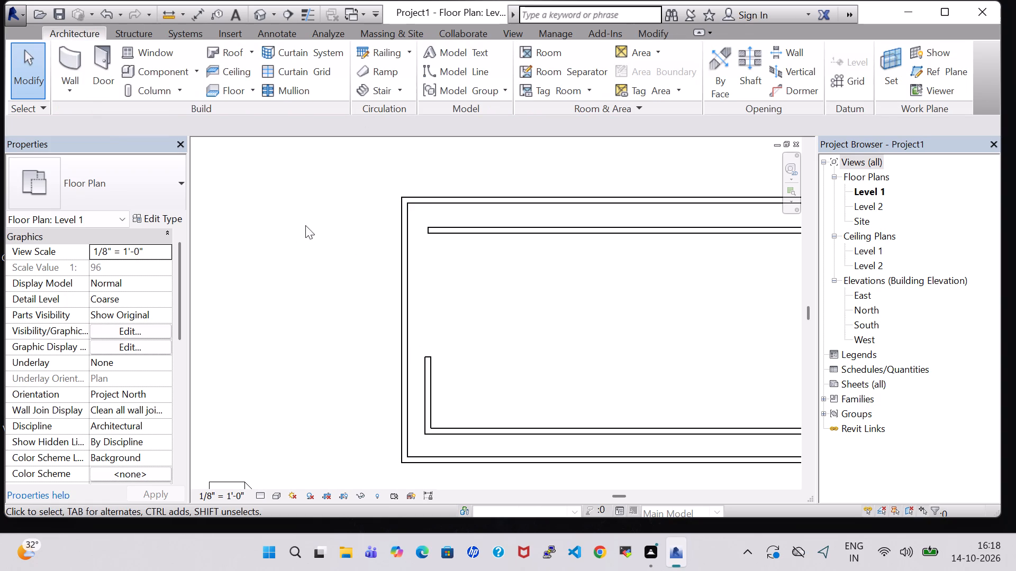
pyautogui.click(71, 52)
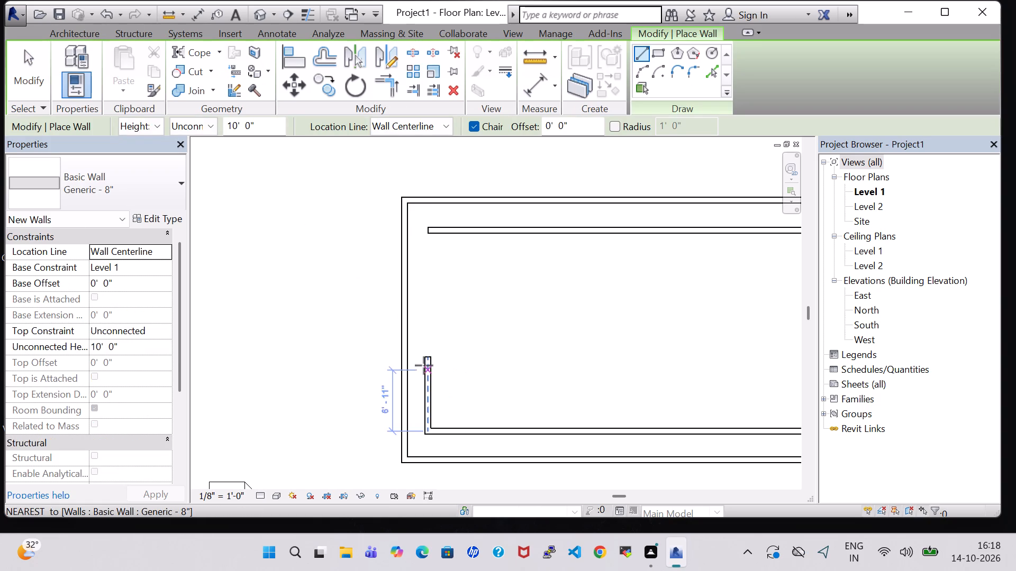
pyautogui.click(427, 361)
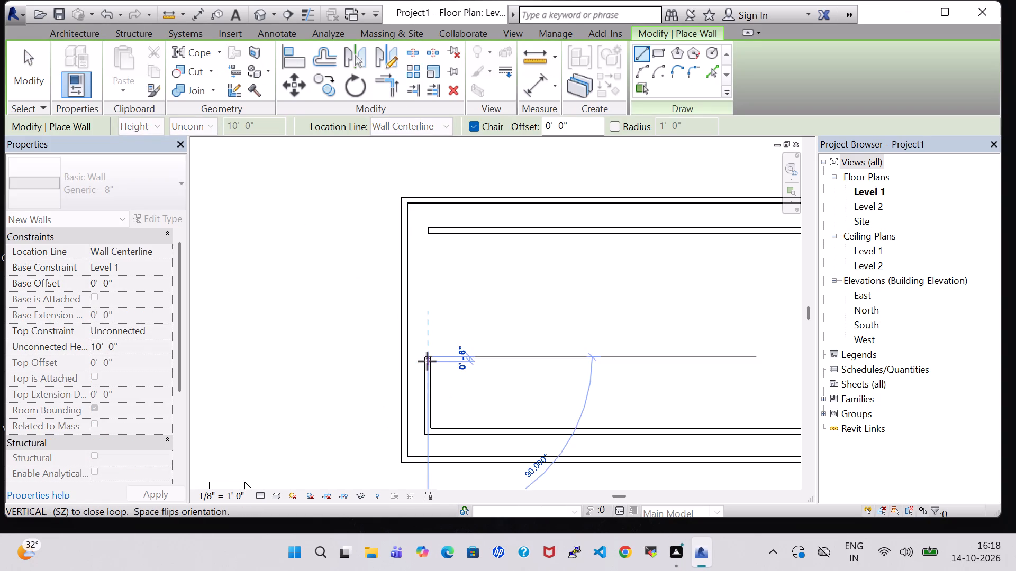
pyautogui.click(496, 362)
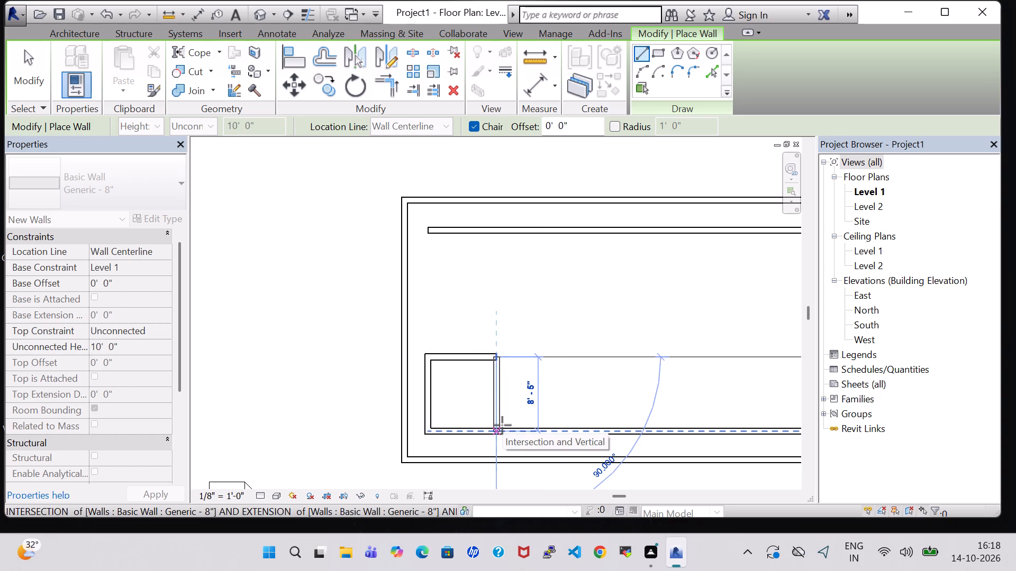
pyautogui.click(502, 425)
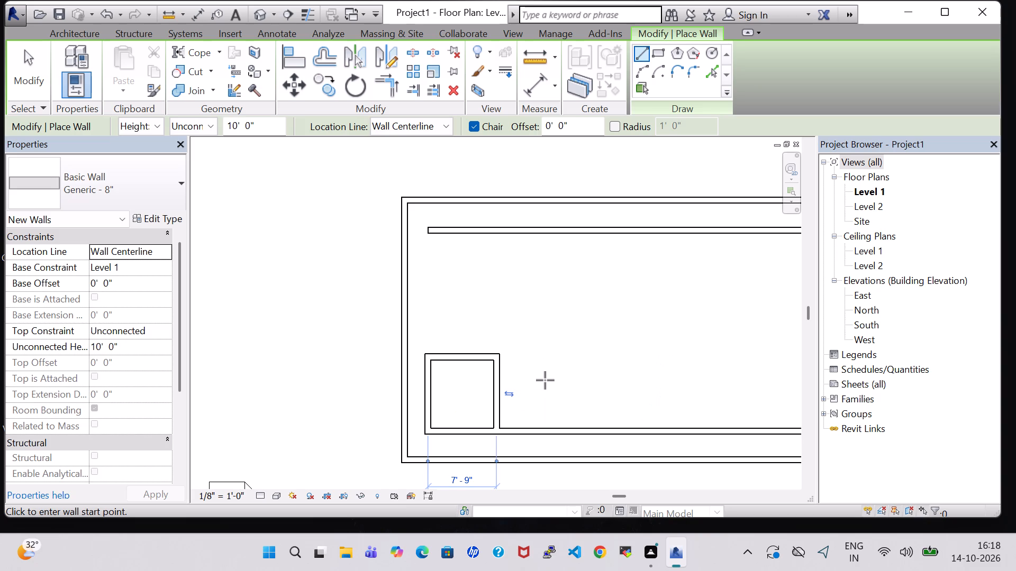
pyautogui.press('Escape')
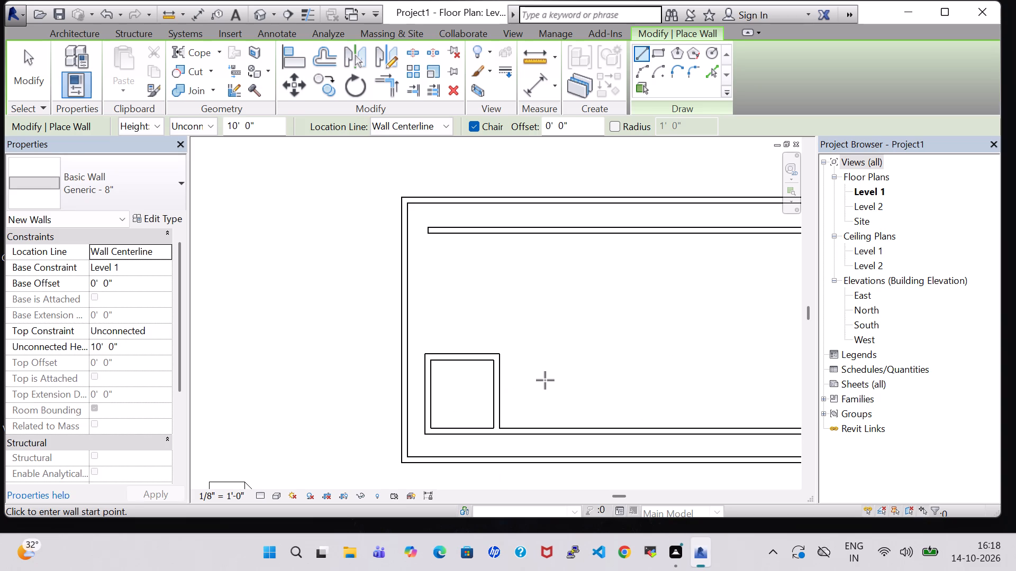
# Draw a north-south partition wall from the inner north wall to the northeast corner of the small corner room.
pyautogui.click(495, 231)
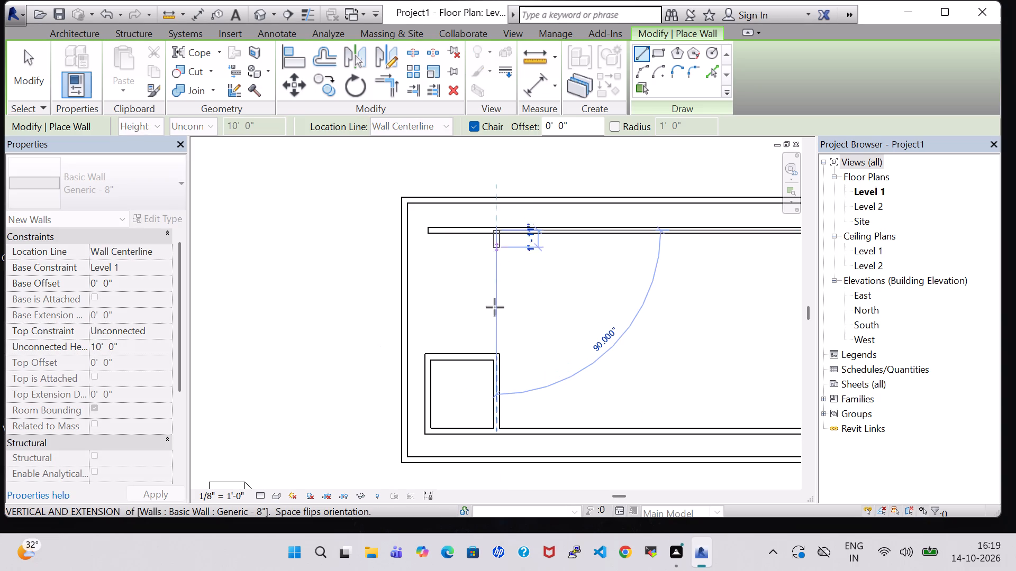
pyautogui.click(495, 362)
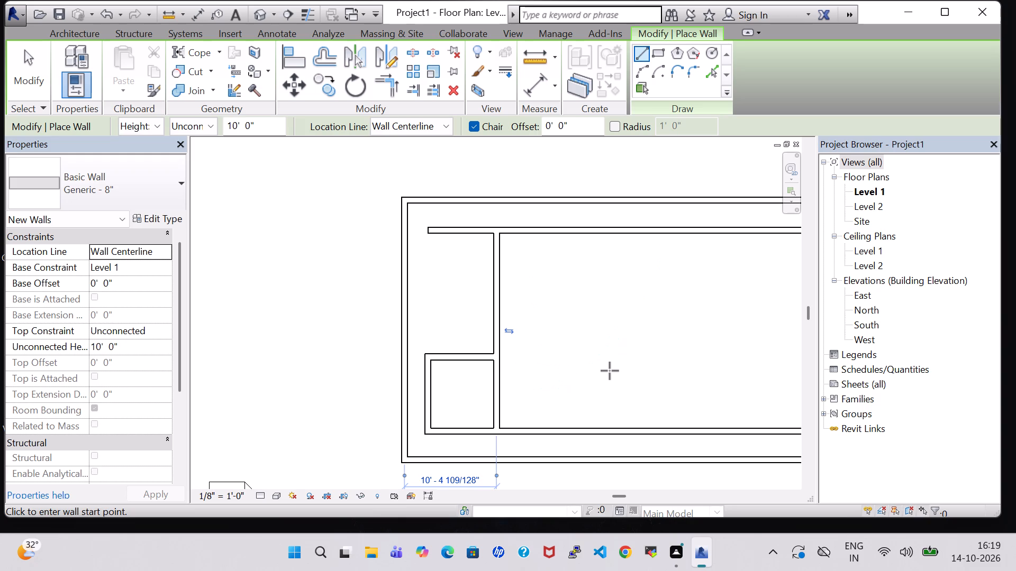
pyautogui.moveTo(603, 367); pyautogui.dragTo(587, 362, button='middle')
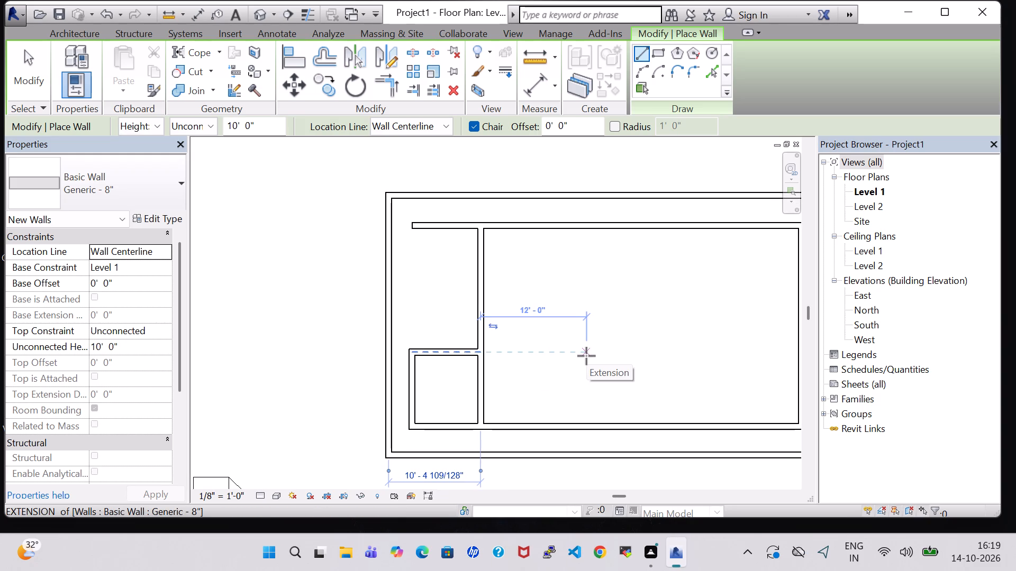
pyautogui.press('Escape')
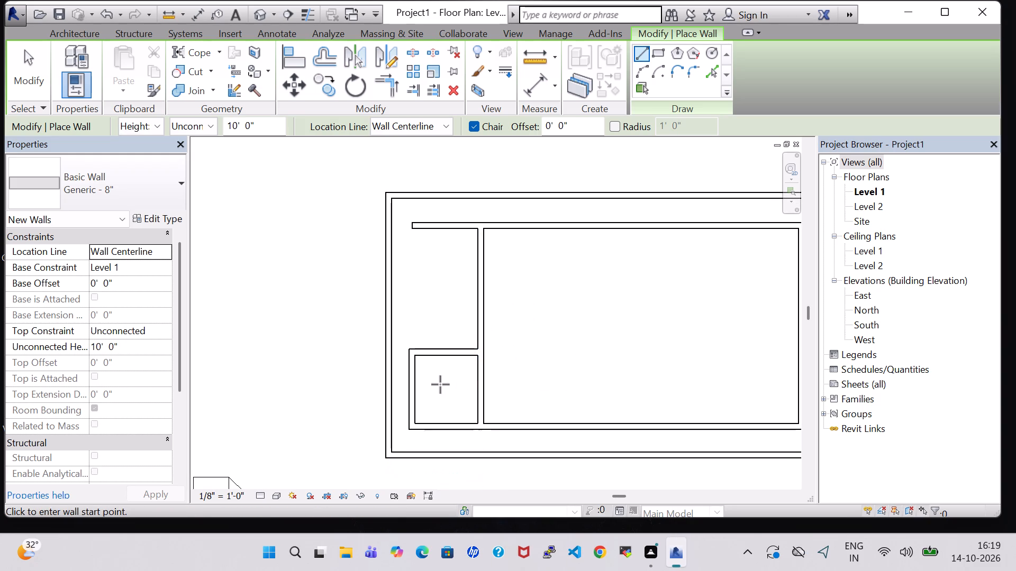
pyautogui.press('Escape')
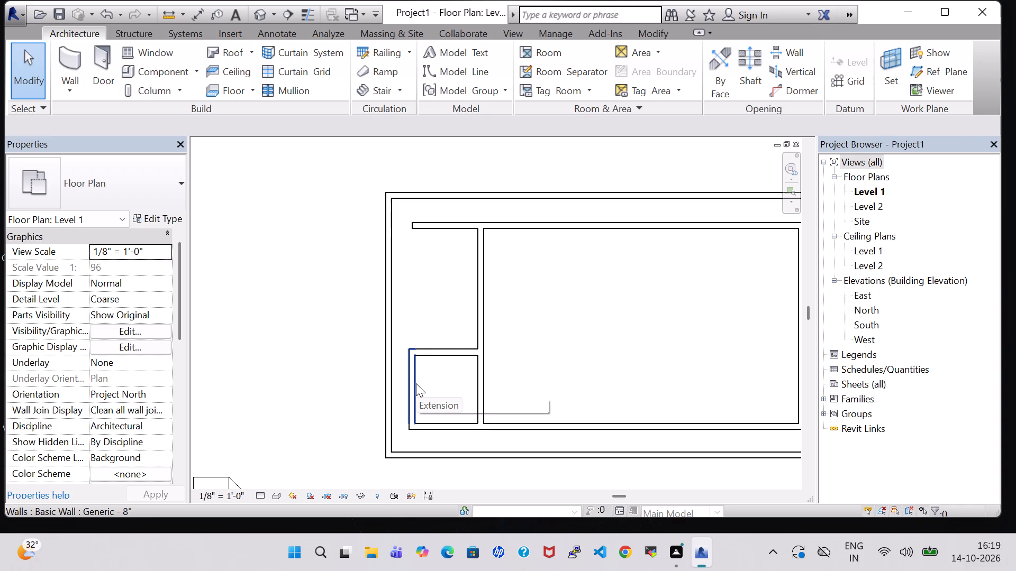
# Move the outer rectangle's west wall farther west to widen the gap beside the inner rooms.
pyautogui.click(389, 355)
pyautogui.press('Left')
pyautogui.press('Left')
pyautogui.press('Left')
pyautogui.press('Left')
pyautogui.press('Left')
pyautogui.press('Left')
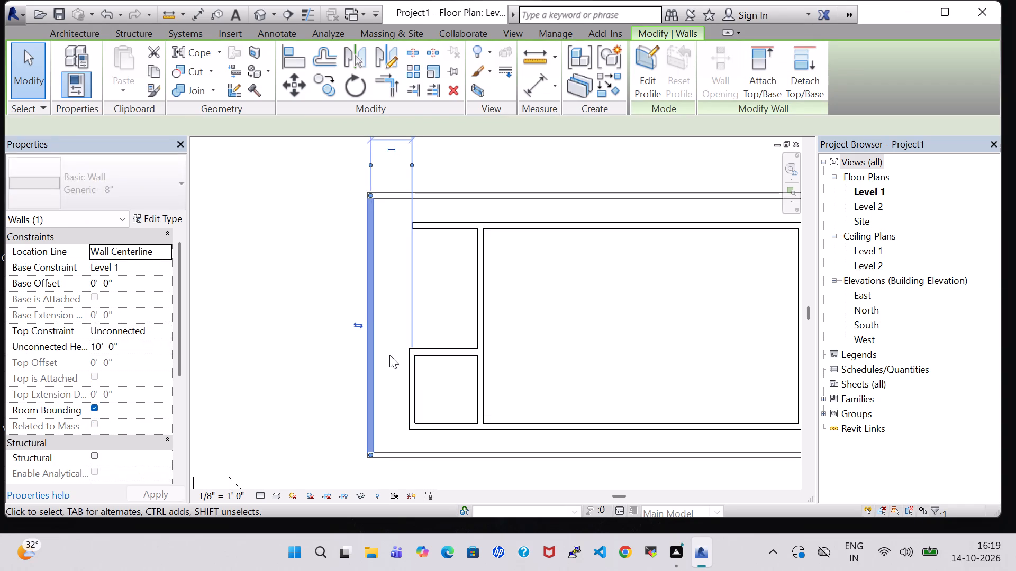
pyautogui.press('Left')
pyautogui.press('Left')
pyautogui.press('Left')
pyautogui.press('Left')
pyautogui.press('Left')
pyautogui.press('Left')
pyautogui.press('Left')
pyautogui.press('Left')
pyautogui.press('Left')
pyautogui.press('Left')
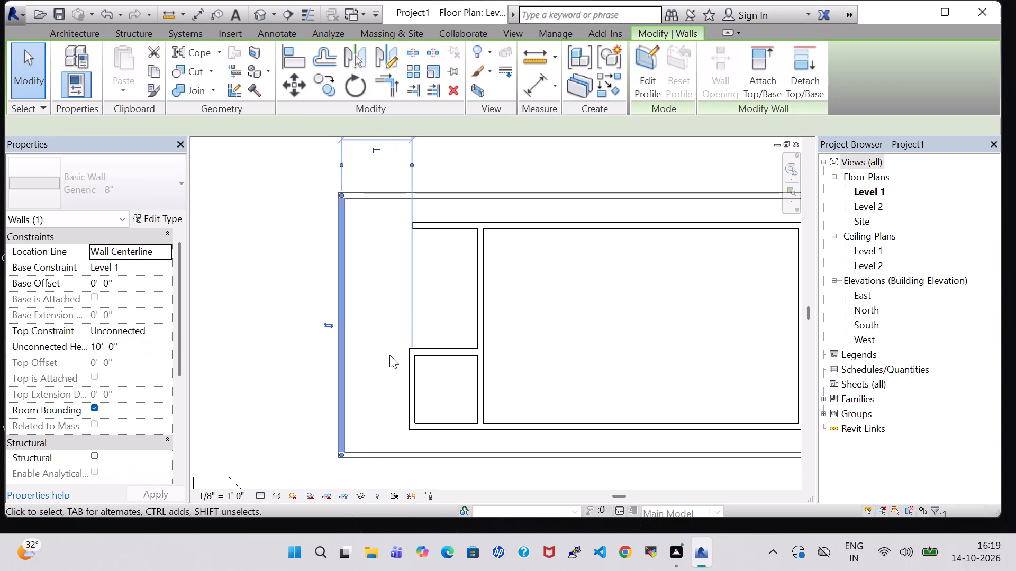
pyautogui.click(247, 284)
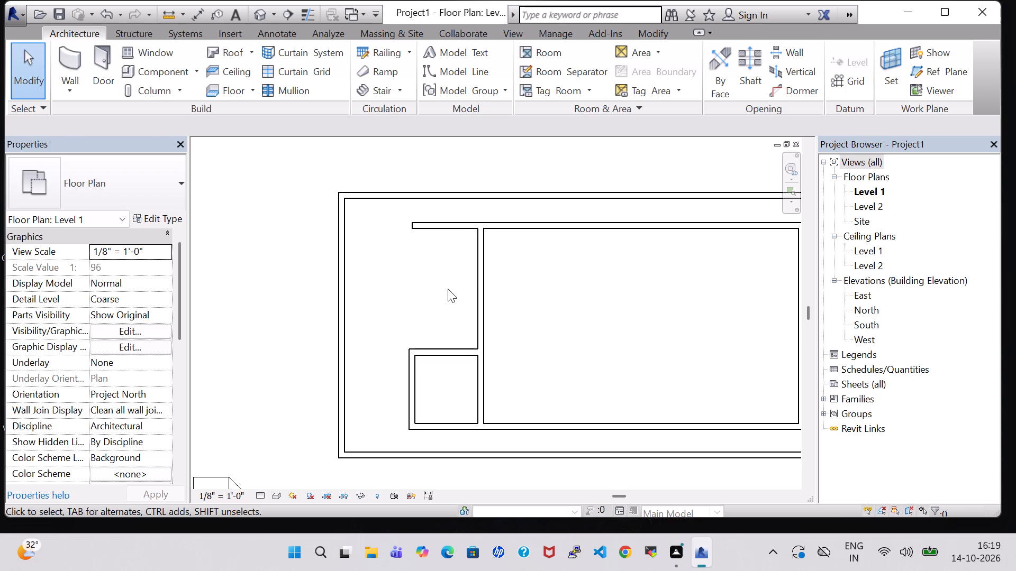
# Draw two walls enclosing a second room, about 7' 1" deep, between the corner room's north wall and the partition wall.
pyautogui.click(61, 52)
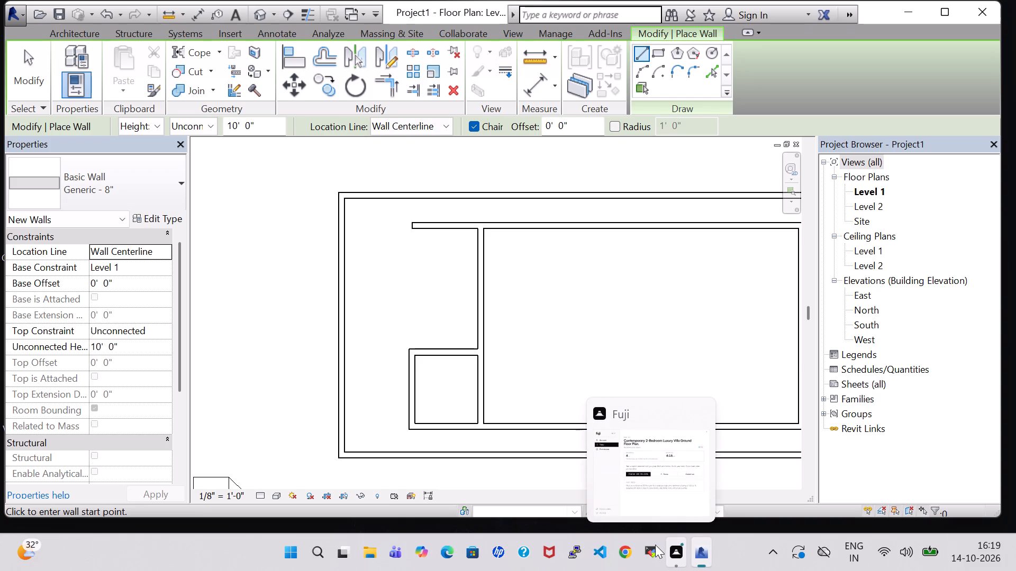
pyautogui.click(437, 351)
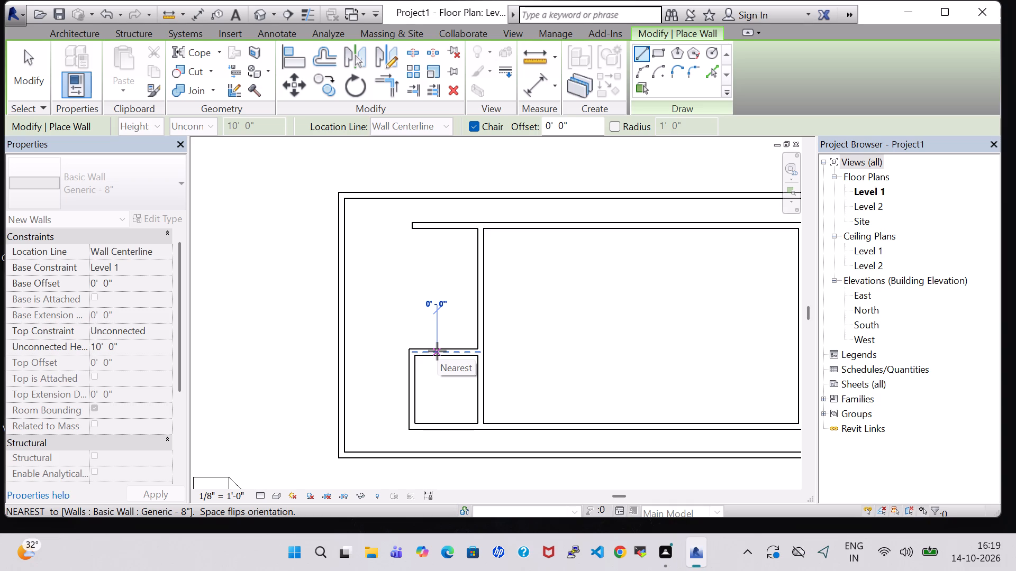
pyautogui.click(434, 289)
pyautogui.click(484, 294)
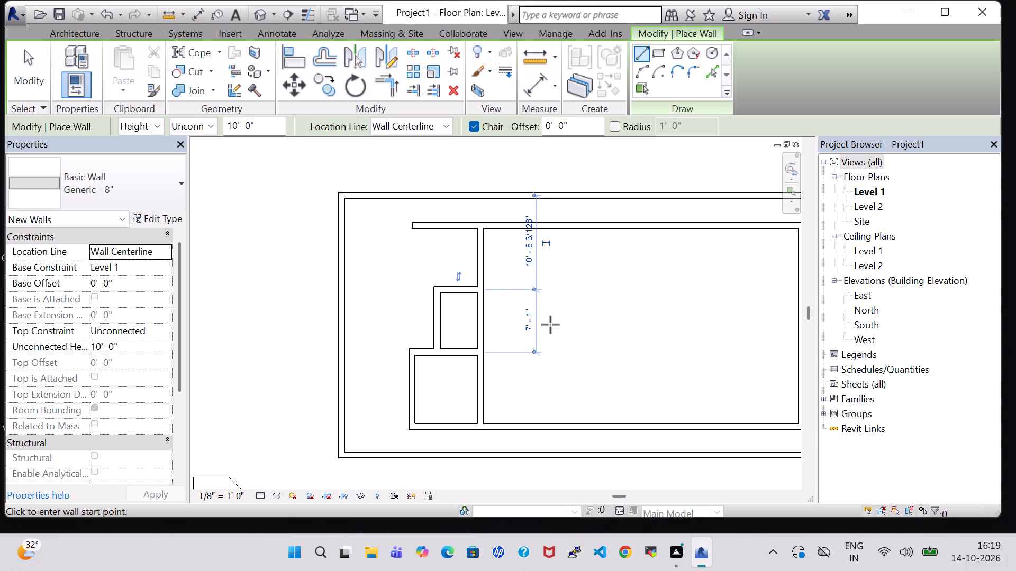
pyautogui.press('Escape')
pyautogui.press('Escape')
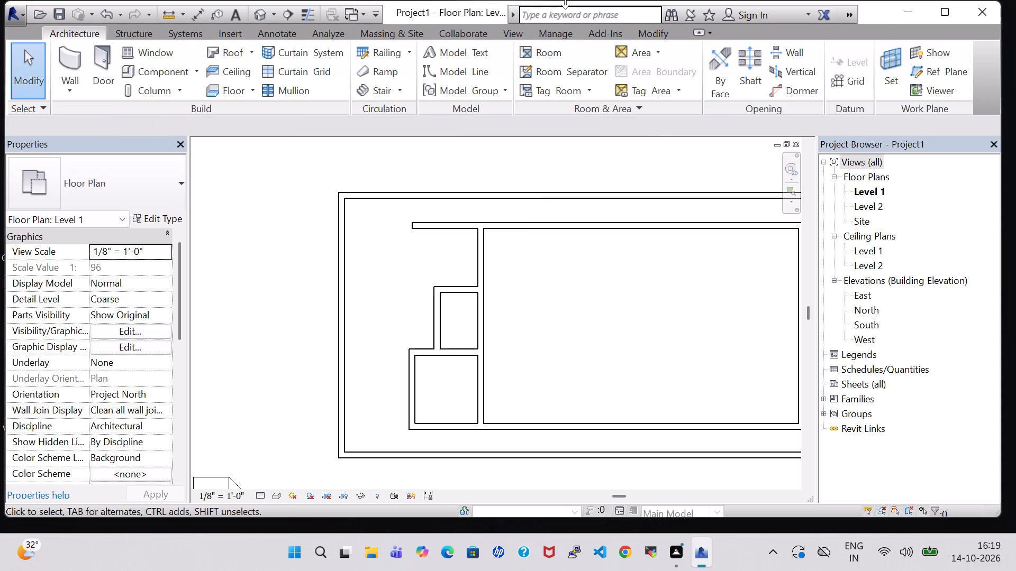
# Split the inner north wall at the north-south partition and delete the stub extending west of it.
pyautogui.click(654, 29)
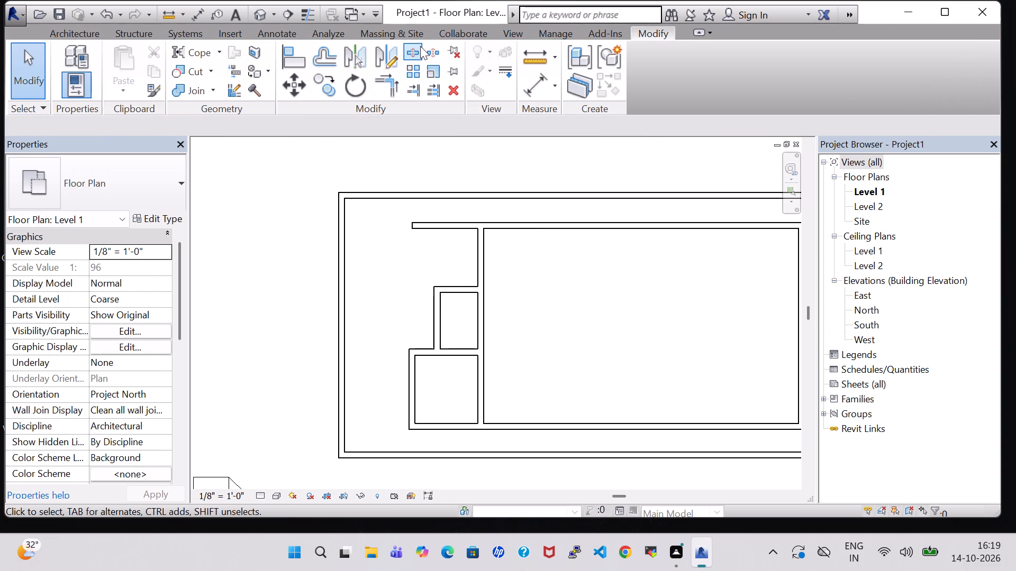
pyautogui.click(420, 46)
pyautogui.scroll(8, 460, 204)
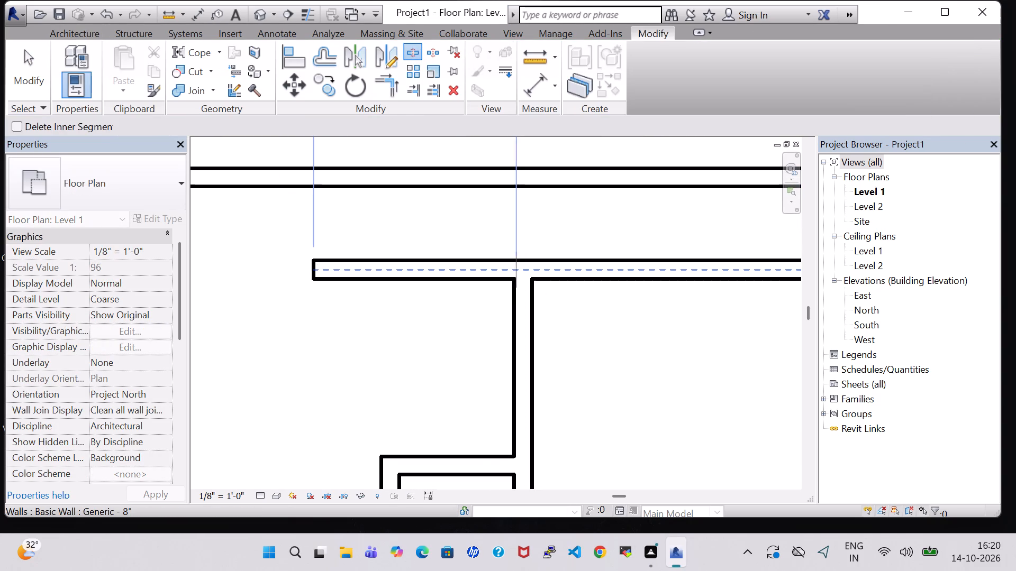
pyautogui.click(514, 270)
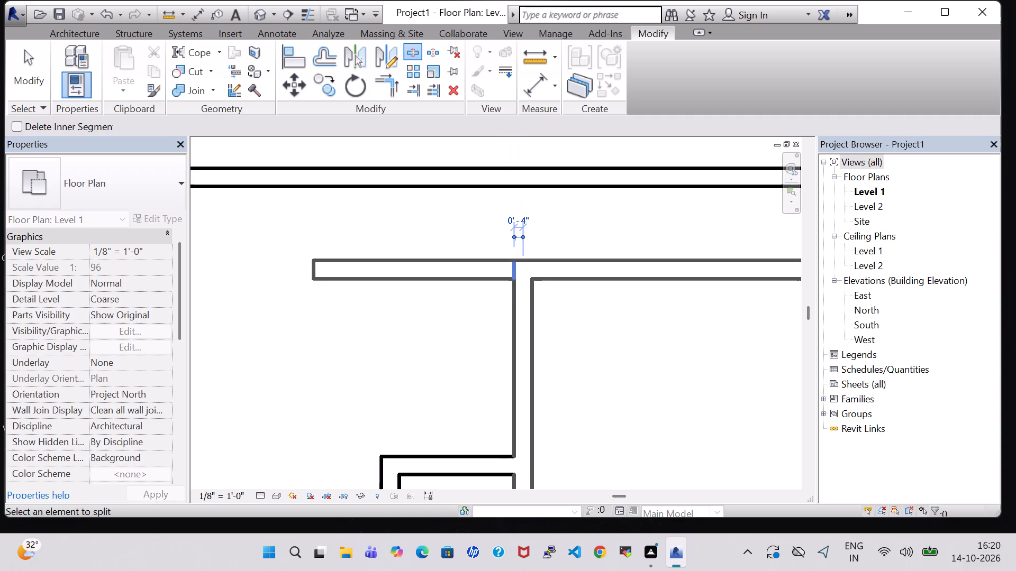
pyautogui.press('Escape')
pyautogui.press('Escape')
pyautogui.click(441, 269)
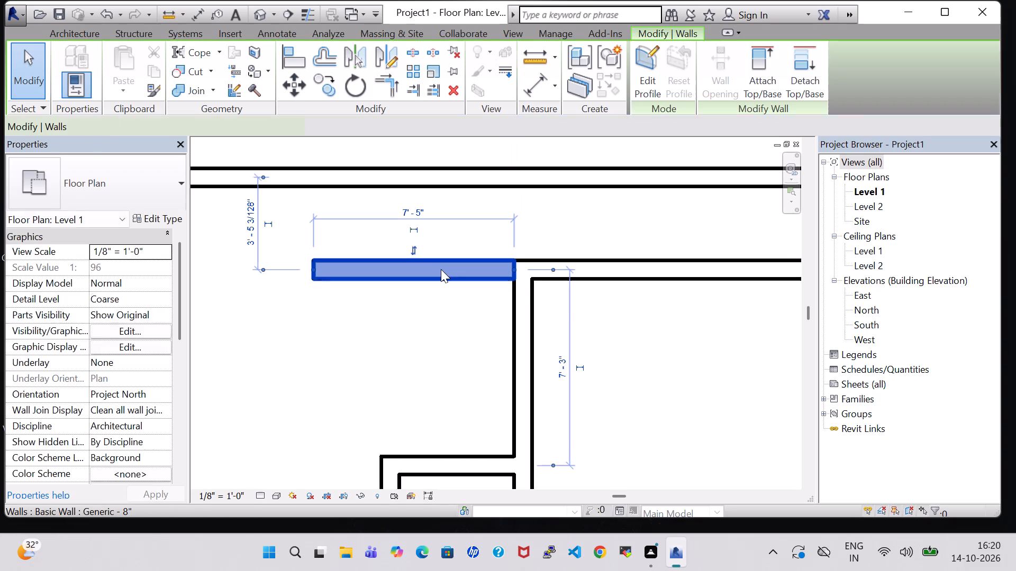
pyautogui.press('Delete')
# Draw a north-south room separation line about 29' 5" long between the outer south and north walls, west of the small rooms.
pyautogui.scroll(-3, 441, 269)
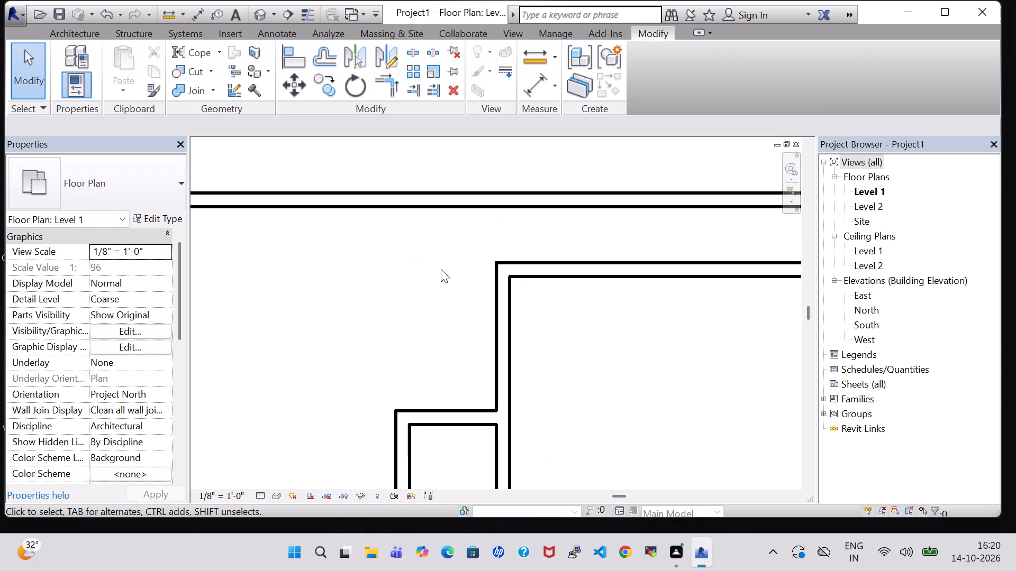
pyautogui.scroll(-4, 441, 269)
pyautogui.moveTo(612, 373); pyautogui.dragTo(595, 294, button='middle')
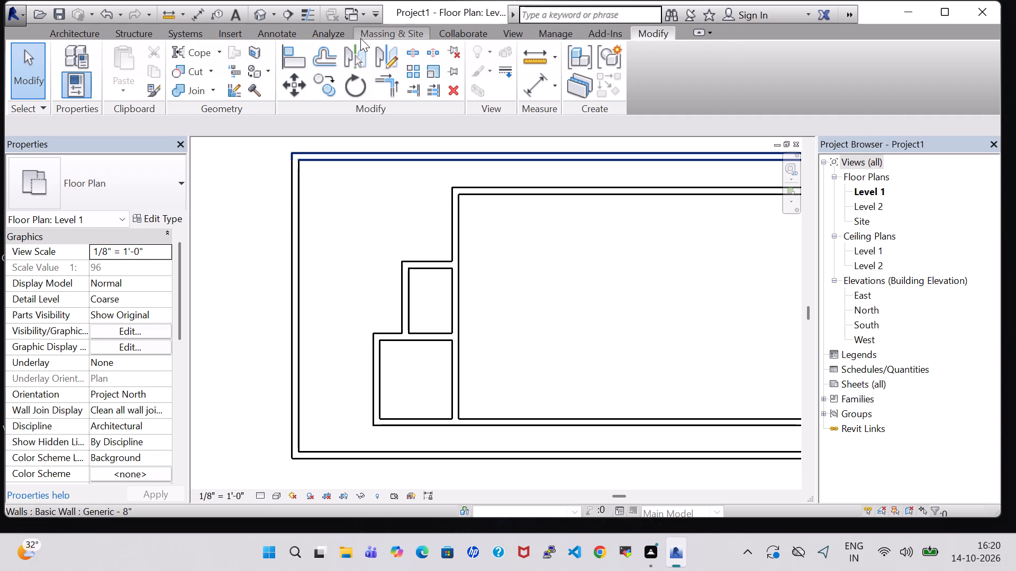
pyautogui.click(71, 32)
pyautogui.click(546, 68)
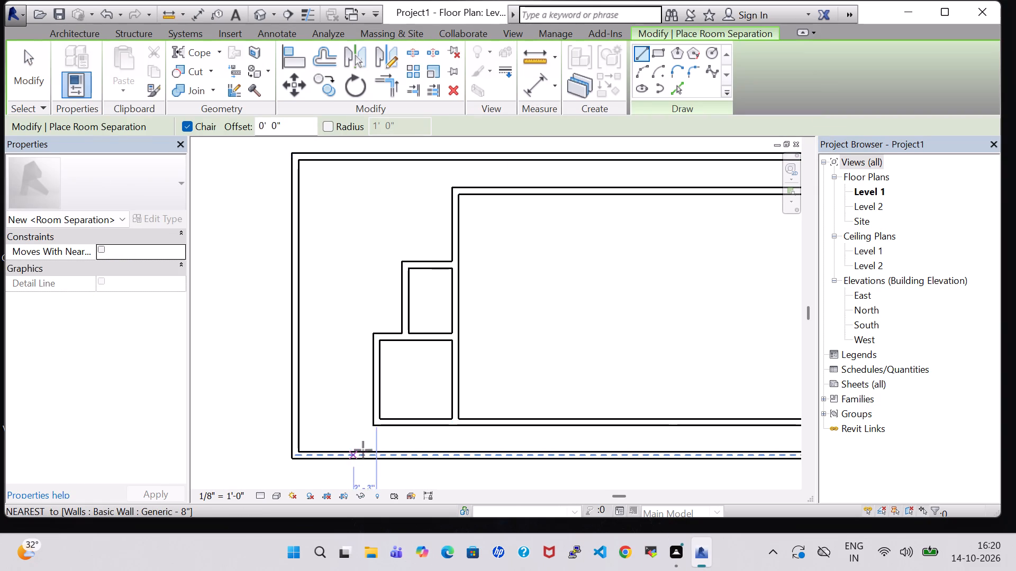
pyautogui.click(356, 450)
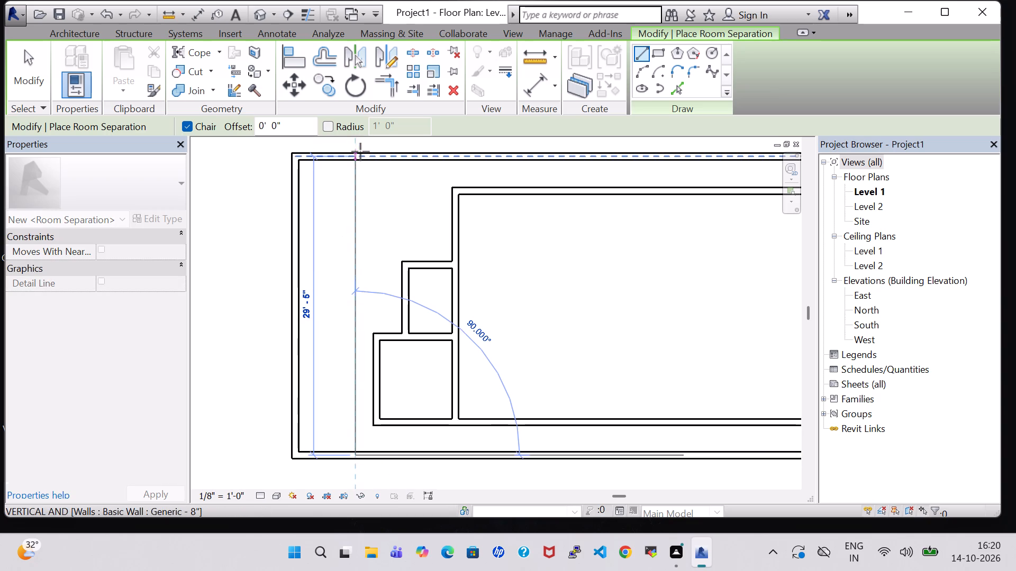
pyautogui.click(356, 160)
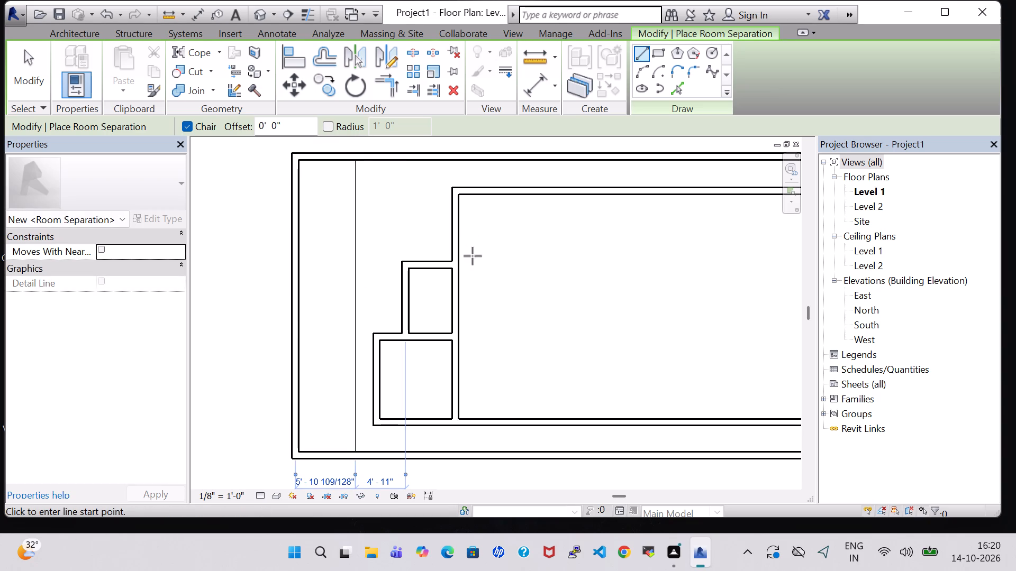
pyautogui.press('Escape')
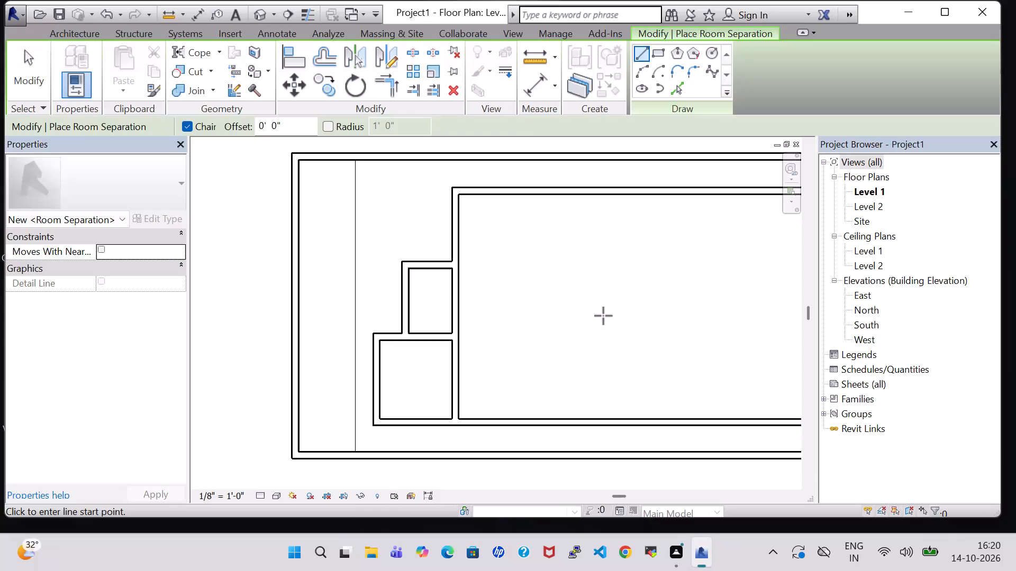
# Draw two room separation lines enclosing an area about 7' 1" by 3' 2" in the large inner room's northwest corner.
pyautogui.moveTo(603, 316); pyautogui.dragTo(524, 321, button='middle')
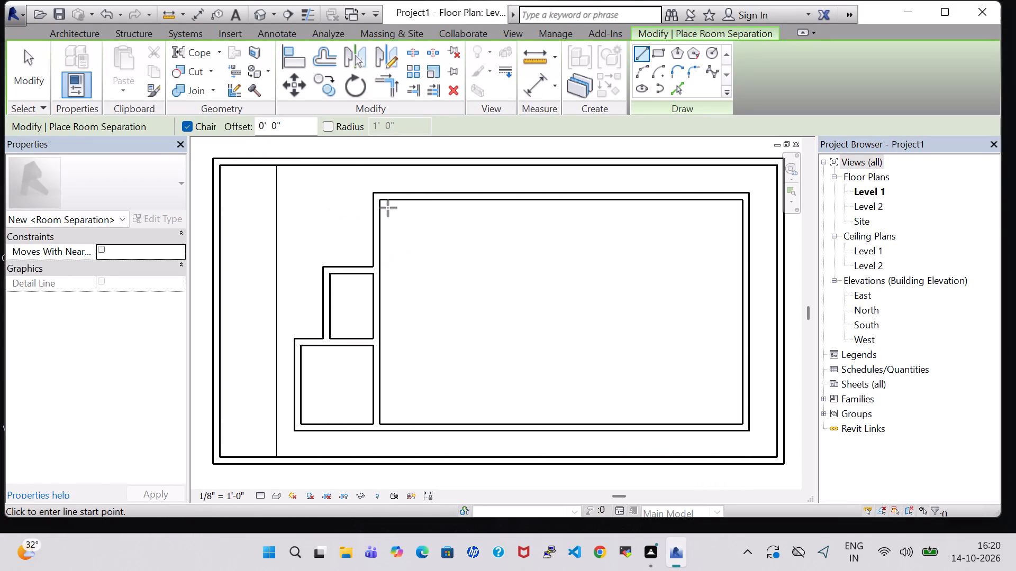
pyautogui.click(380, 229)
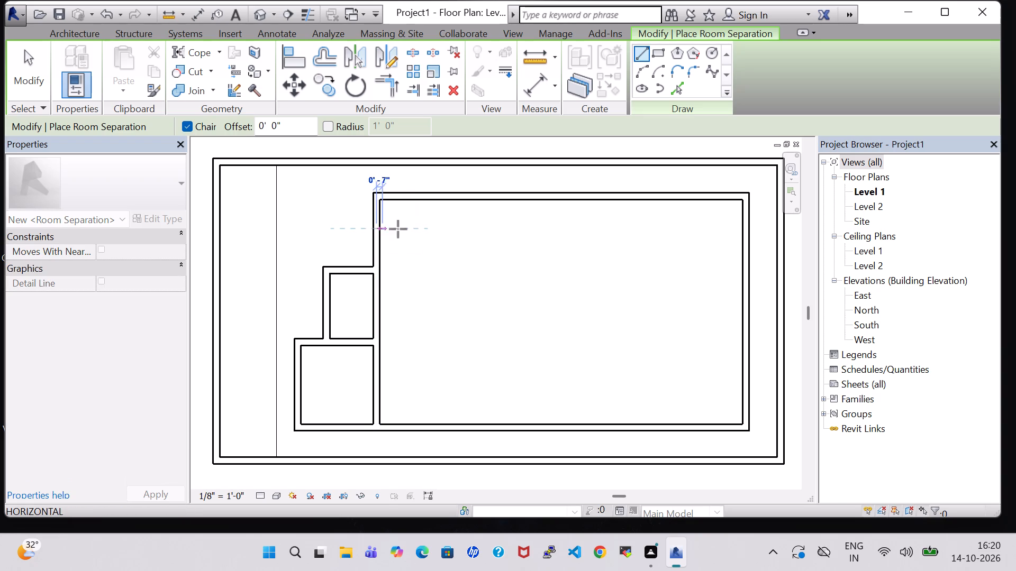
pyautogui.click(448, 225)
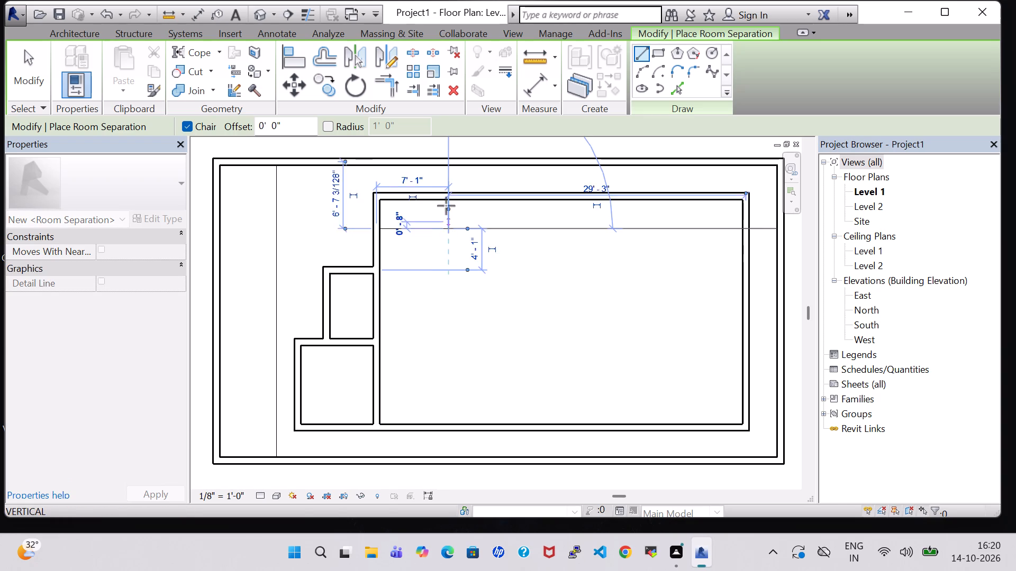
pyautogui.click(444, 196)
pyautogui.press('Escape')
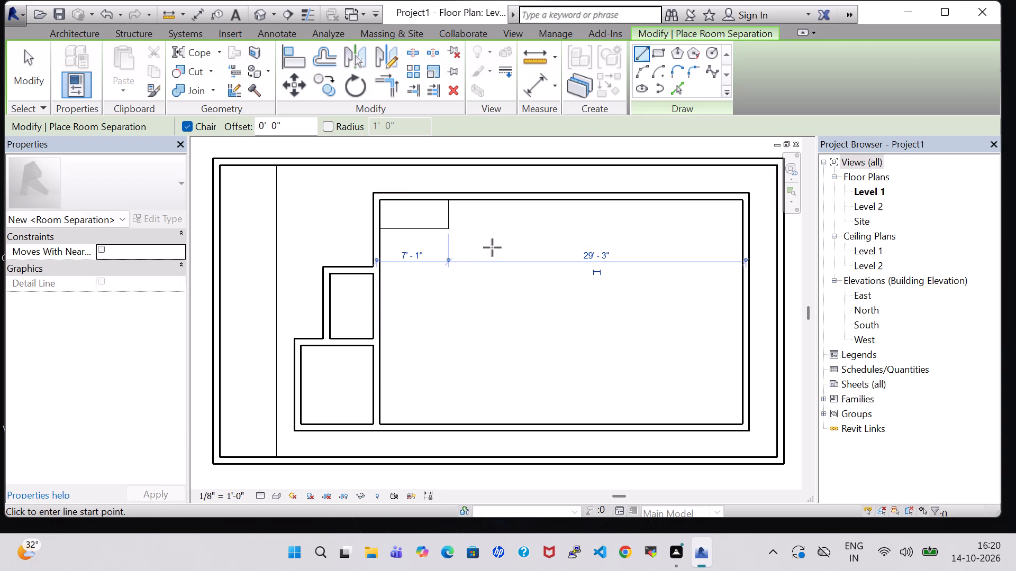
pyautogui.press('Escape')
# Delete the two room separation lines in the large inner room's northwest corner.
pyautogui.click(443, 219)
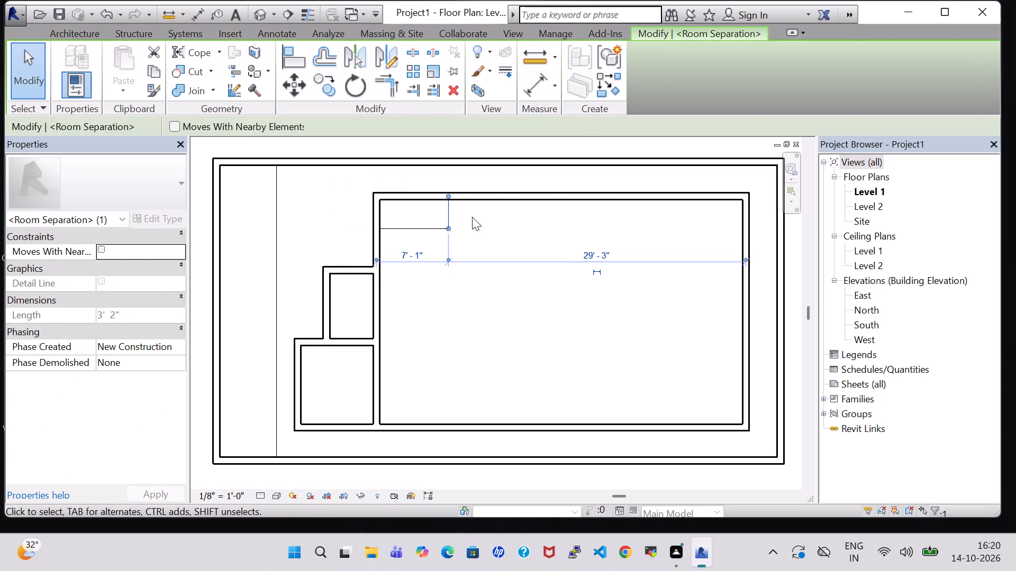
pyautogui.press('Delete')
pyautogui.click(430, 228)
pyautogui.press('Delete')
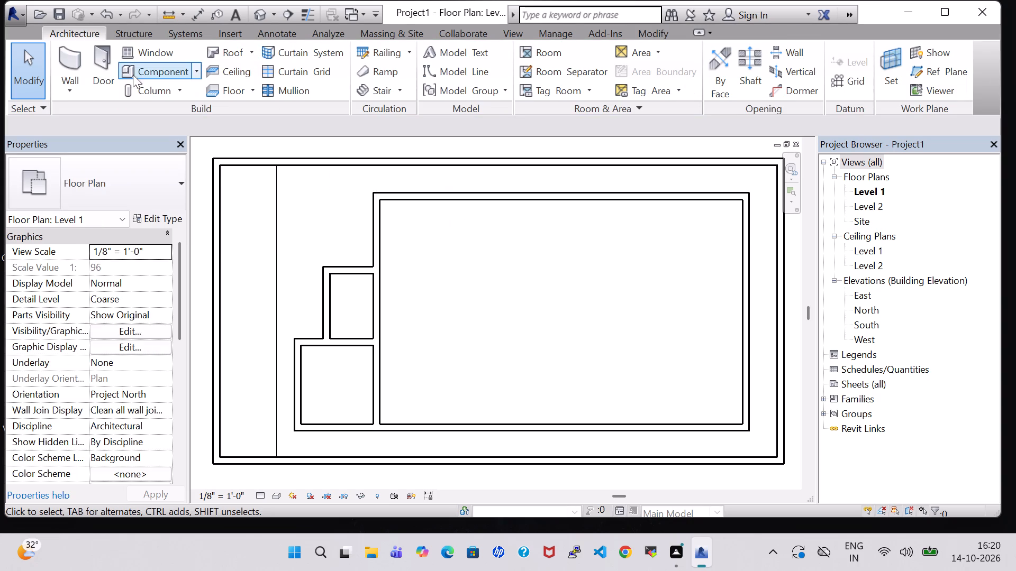
# Draw Generic - 8" walls enclosing a room about 6' 11" by 3' 0" in the large inner room's northwest corner.
pyautogui.click(59, 57)
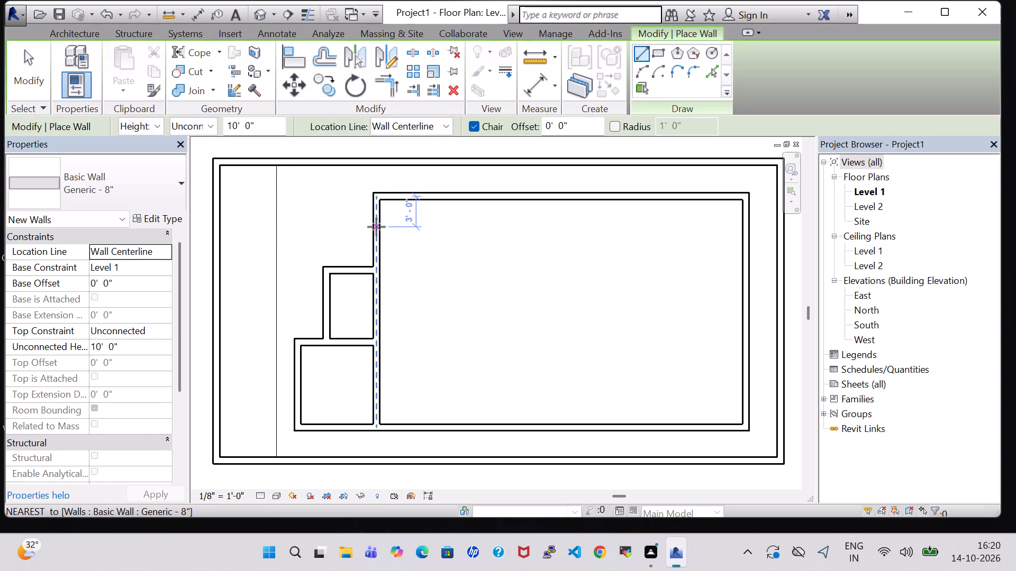
pyautogui.click(376, 227)
pyautogui.click(431, 227)
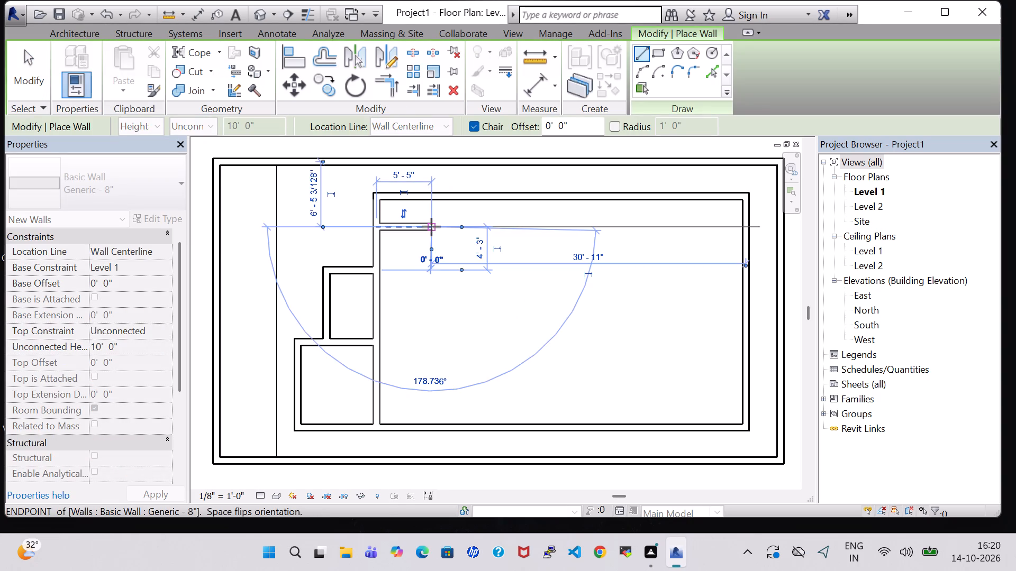
pyautogui.click(447, 227)
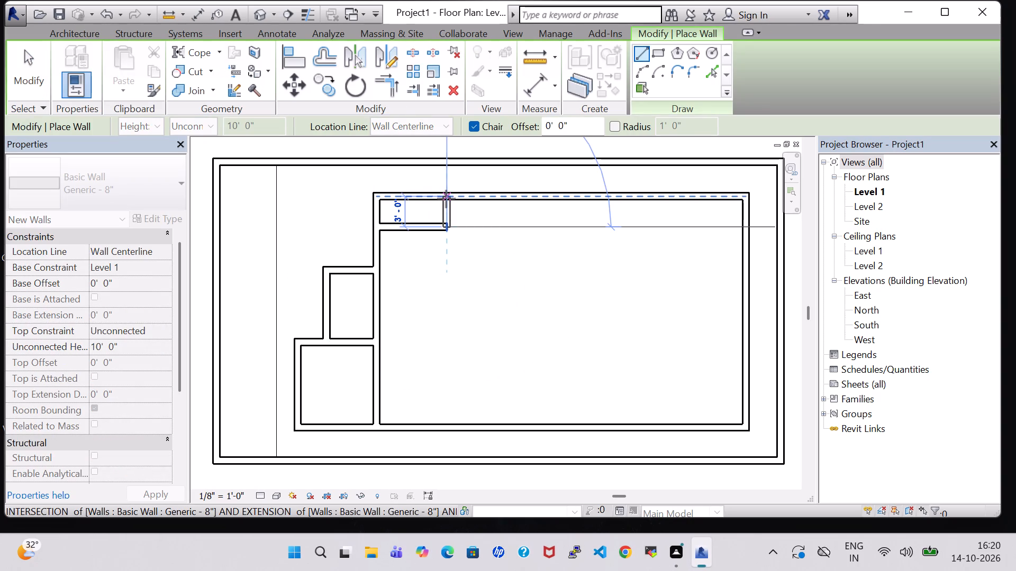
pyautogui.click(446, 198)
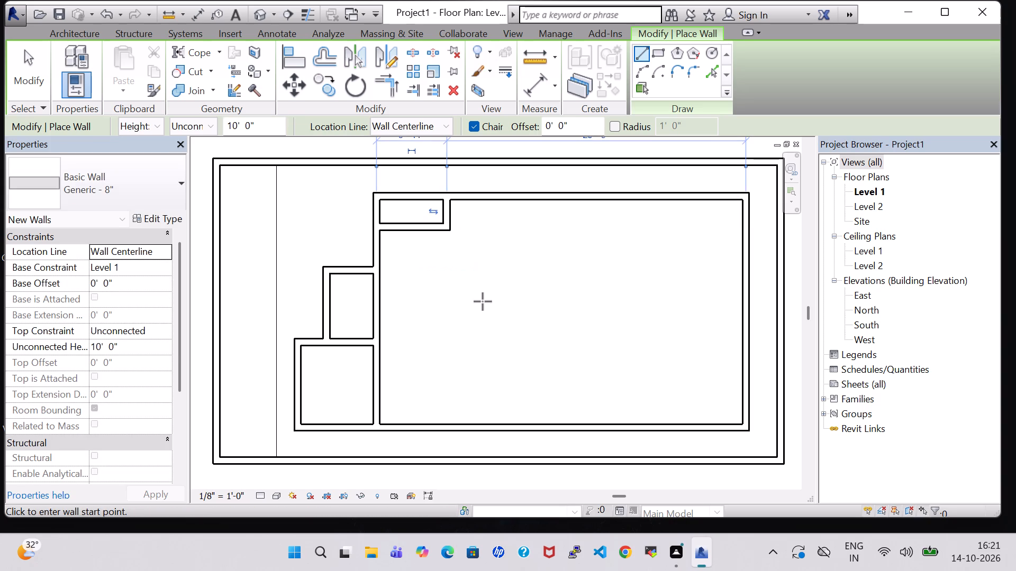
pyautogui.press('Escape')
pyautogui.press('Escape')
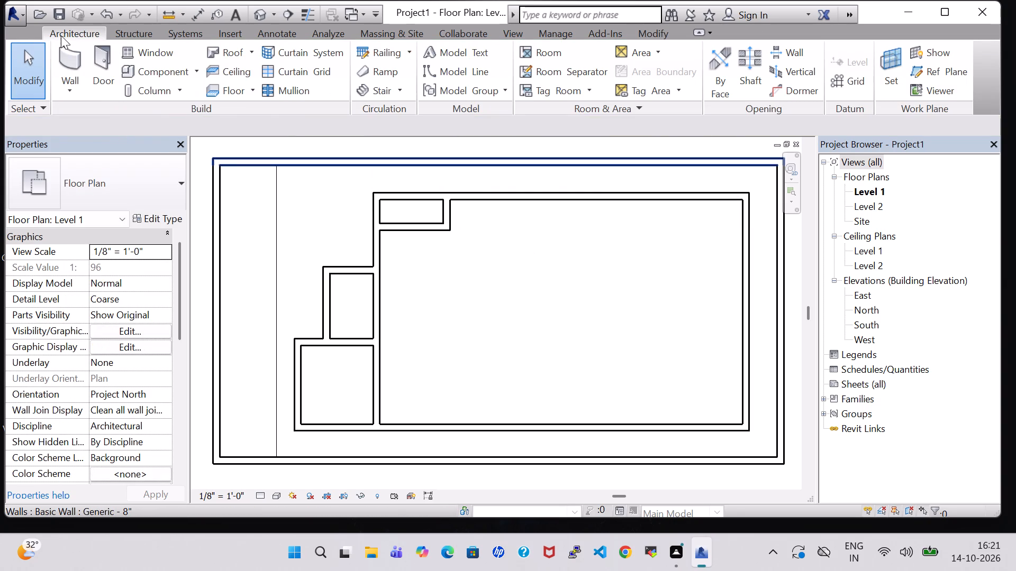
# Draw a partition wall about 16' 1" long running south from the inner north wall, about 5' 7" east of the small northwest room.
pyautogui.click(79, 47)
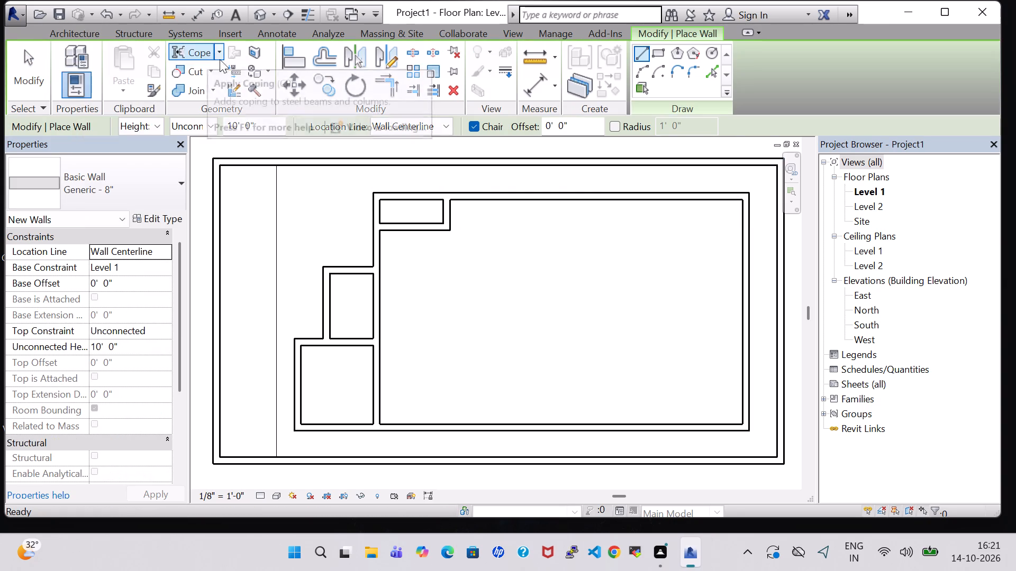
pyautogui.click(504, 201)
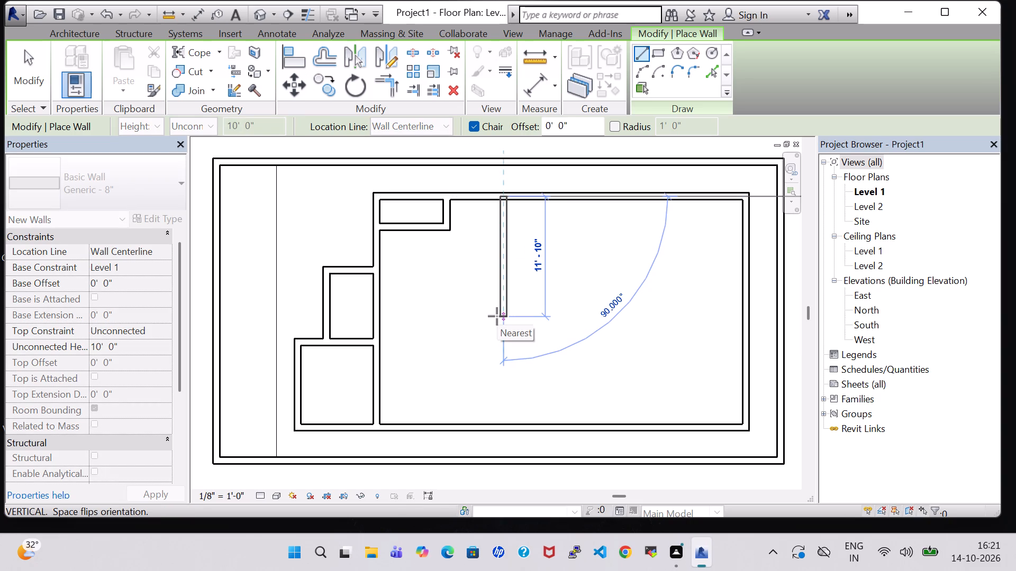
pyautogui.click(499, 360)
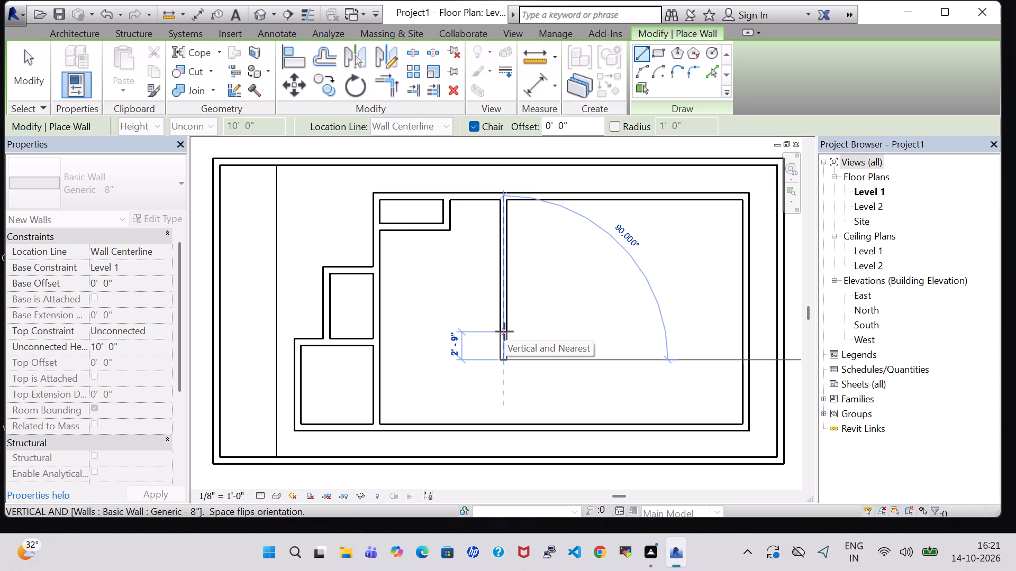
pyautogui.press('Escape')
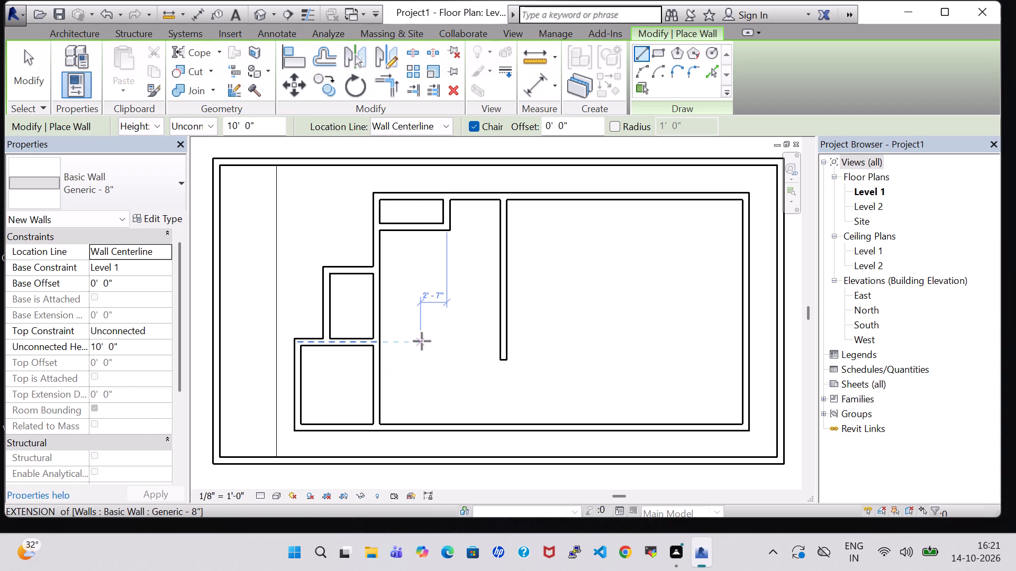
# Draw two walls enclosing a room about 6' 11" wide in the large room's southwest corner, aligned with the adjacent corner room's north wall.
pyautogui.click(374, 340)
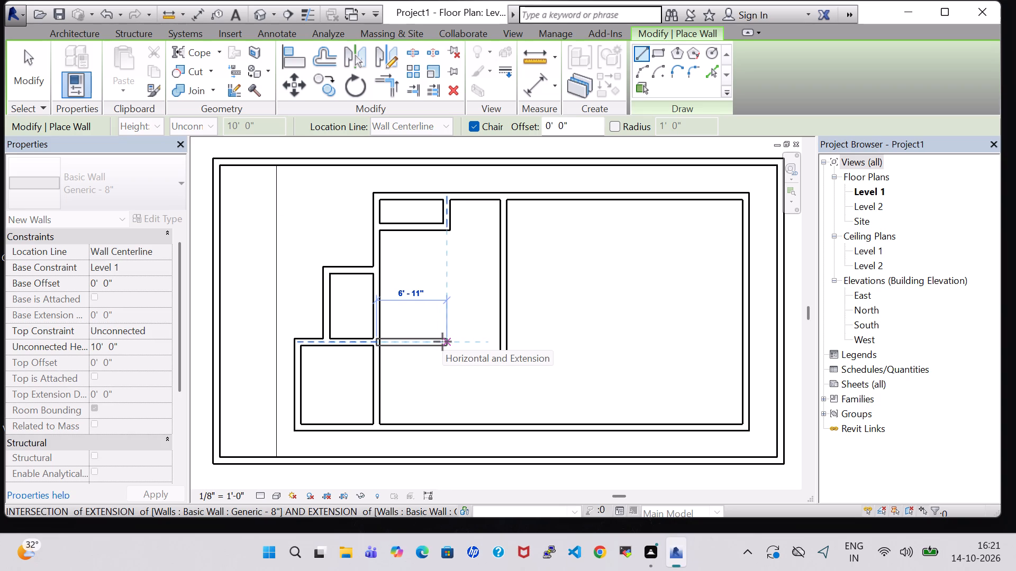
pyautogui.click(442, 342)
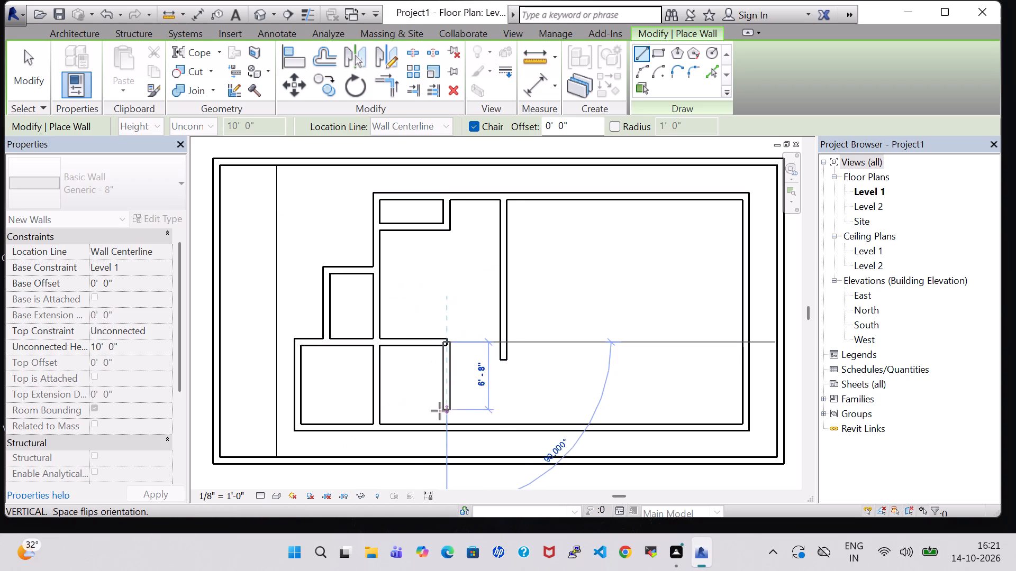
pyautogui.click(442, 422)
pyautogui.press('Escape')
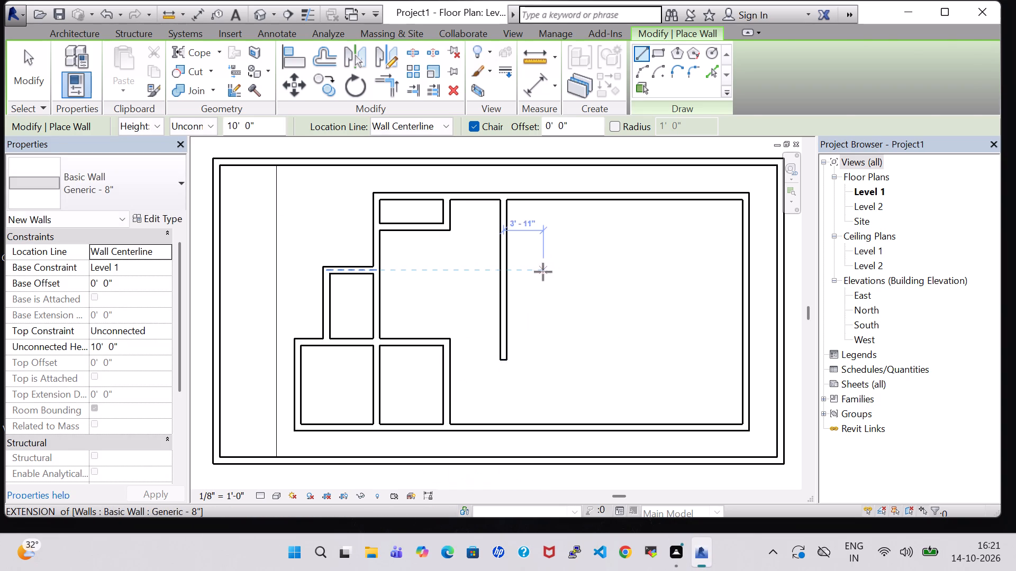
pyautogui.press('Escape')
# Draw walls from the corner room's east wall: about 7' 8" east, 1' 9" north, 13' 6" east, 4' 8" south, 8' 3" to the inner east wall.
pyautogui.click(508, 282)
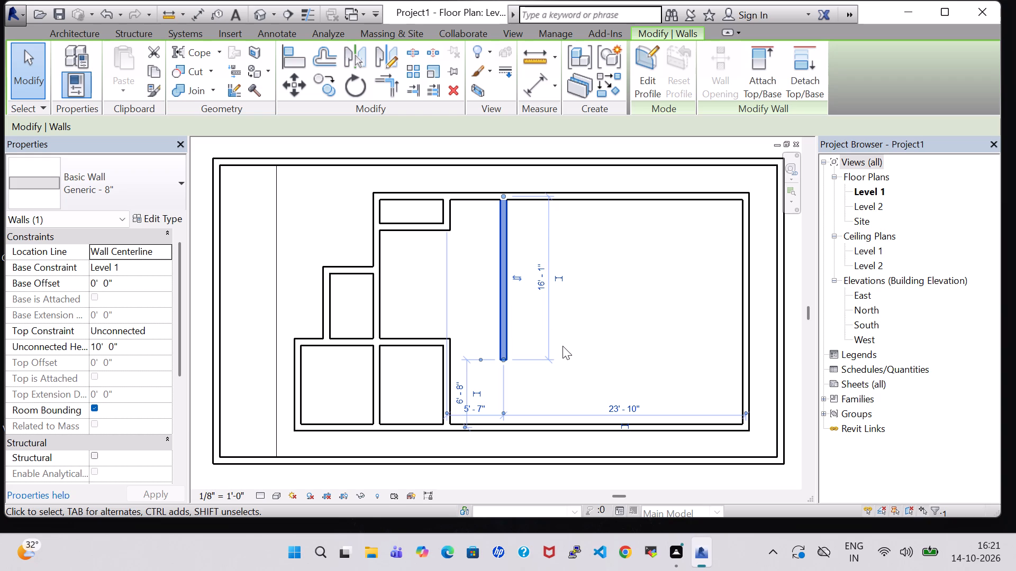
pyautogui.click(84, 32)
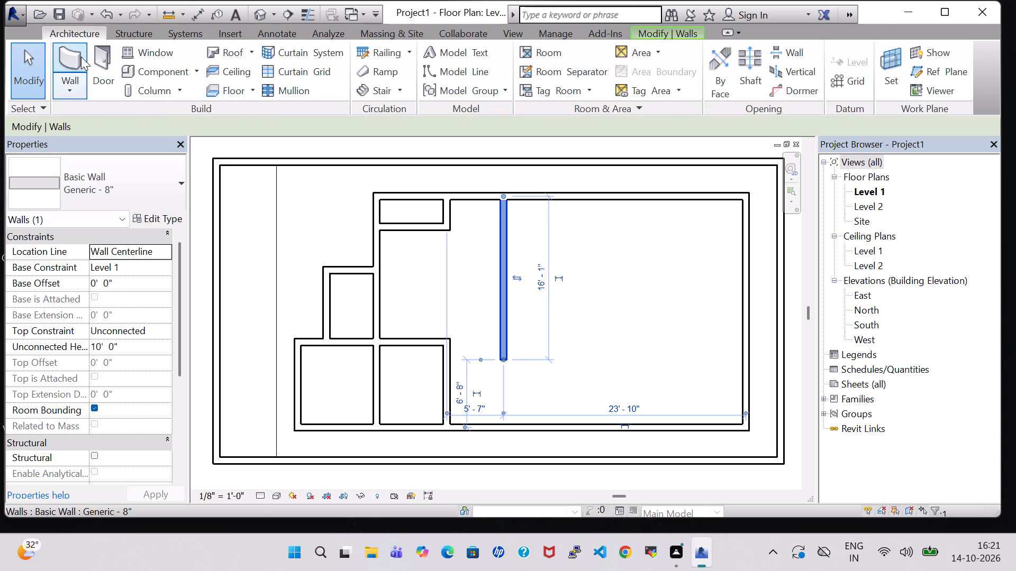
pyautogui.click(70, 54)
pyautogui.scroll(3, 477, 365)
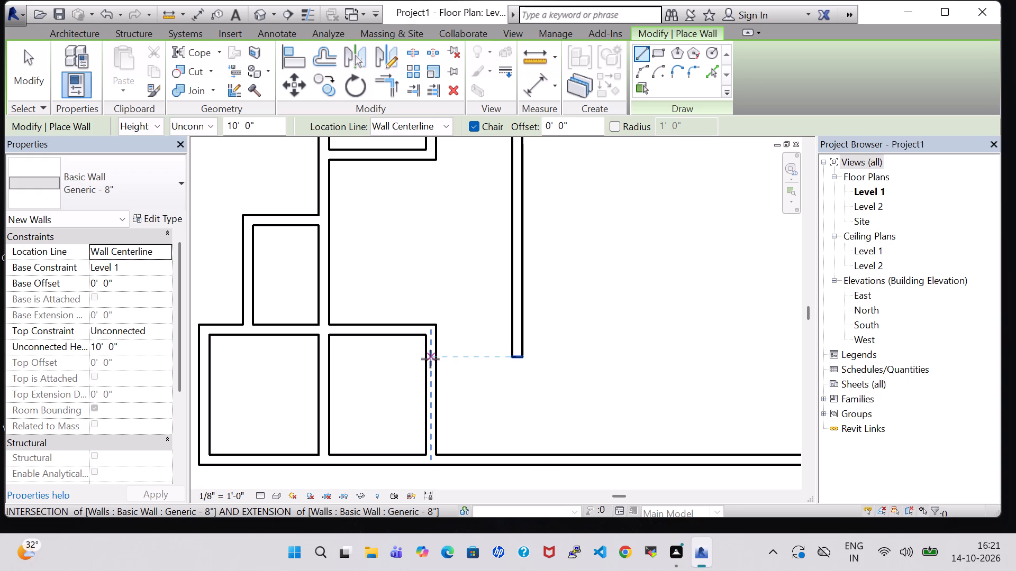
pyautogui.click(430, 359)
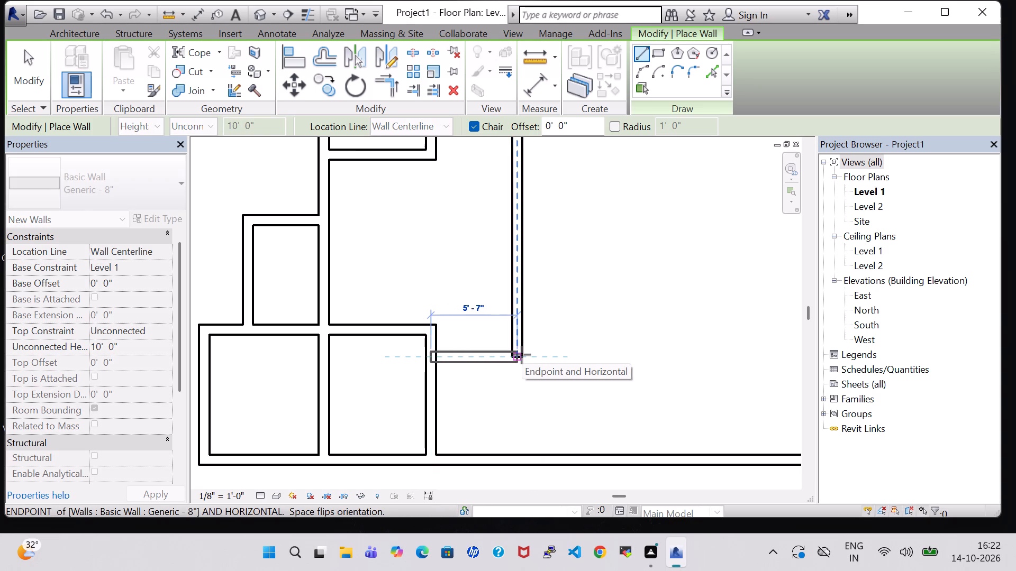
pyautogui.click(549, 355)
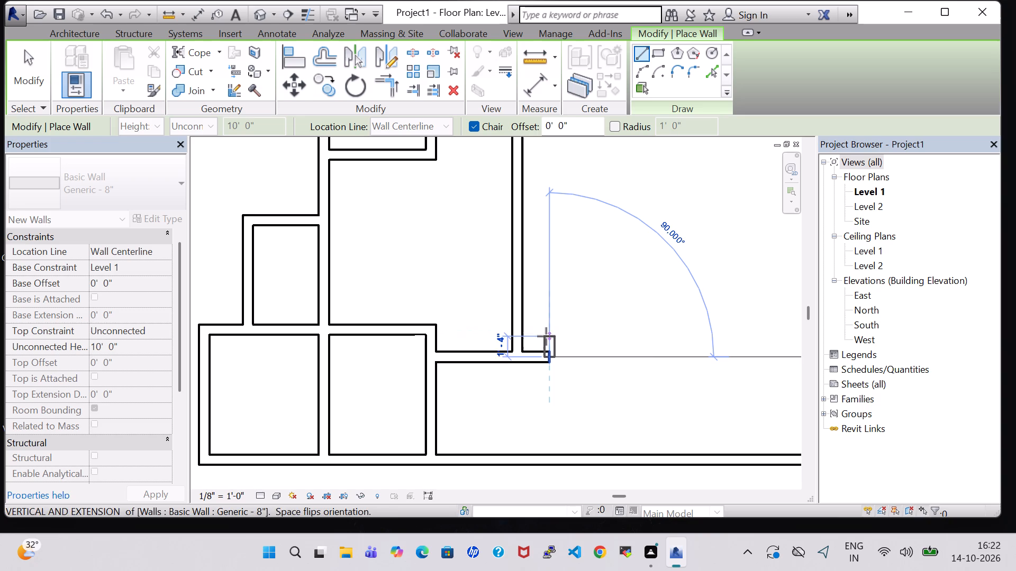
pyautogui.click(546, 336)
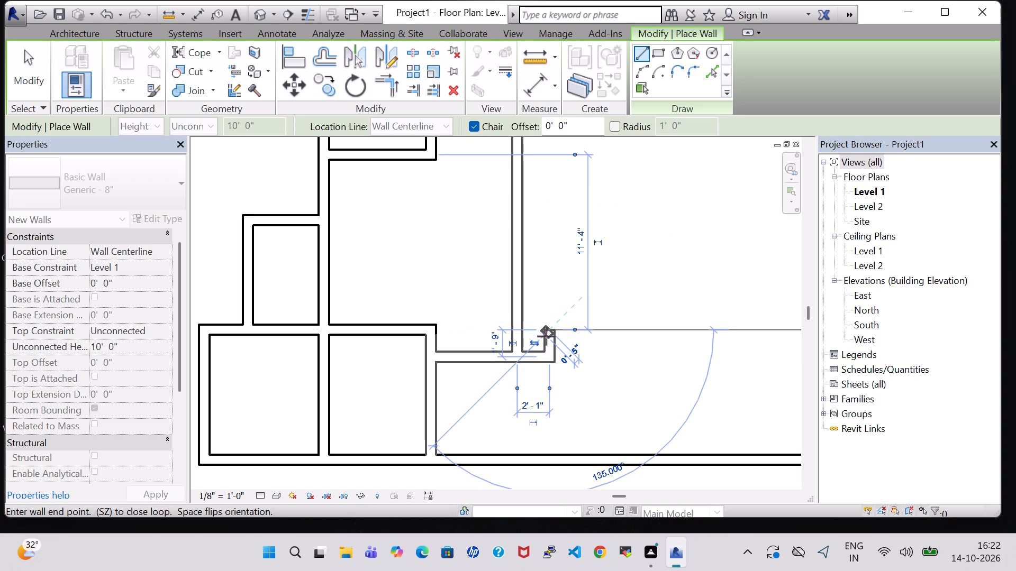
pyautogui.moveTo(737, 333); pyautogui.dragTo(606, 333, button='middle')
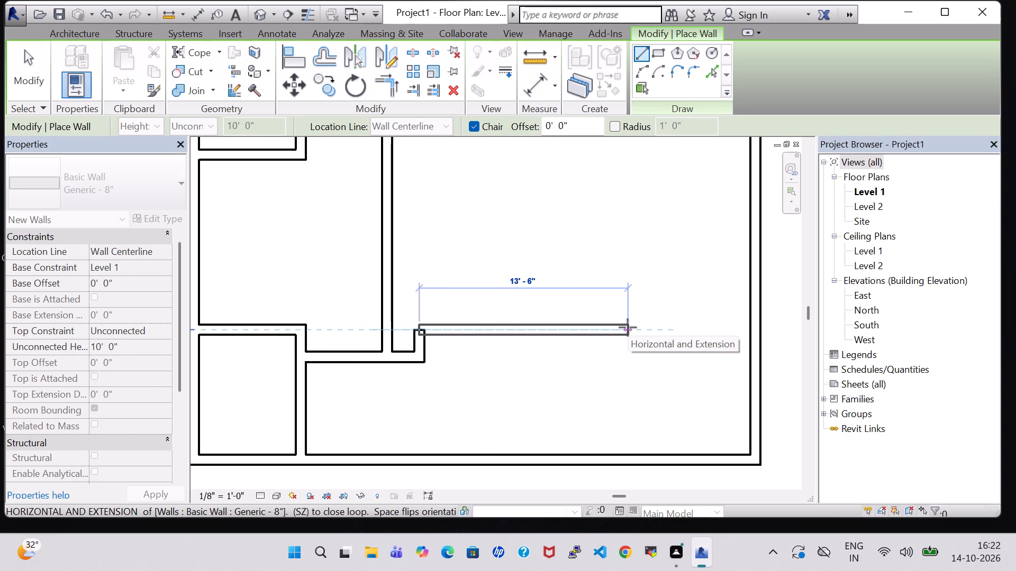
pyautogui.click(628, 327)
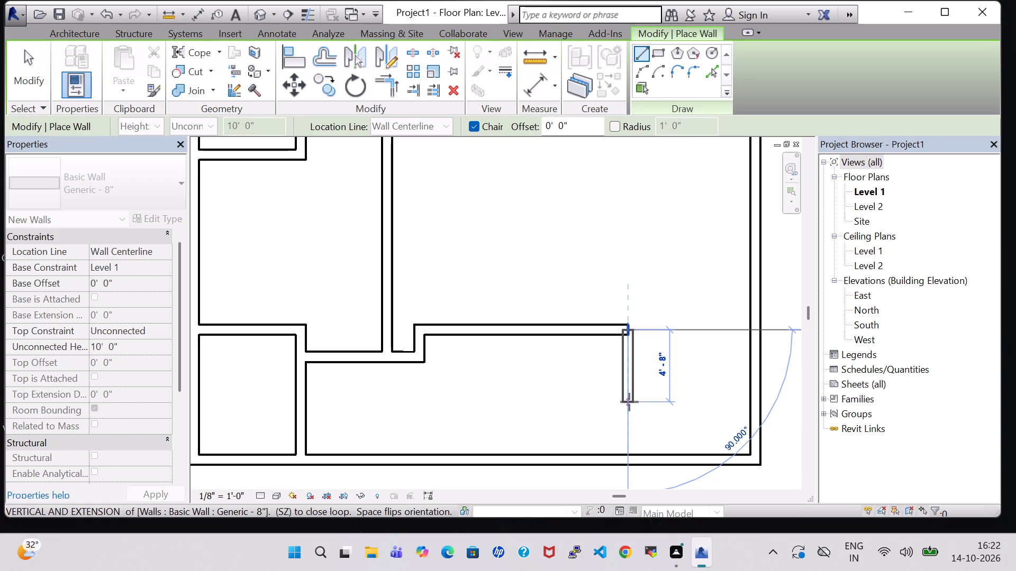
pyautogui.click(629, 402)
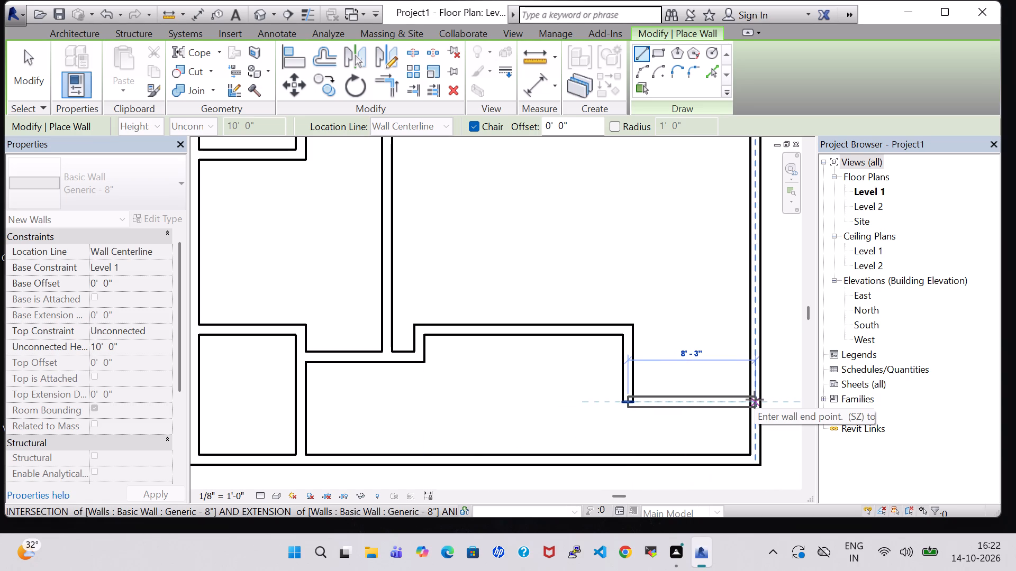
pyautogui.click(755, 400)
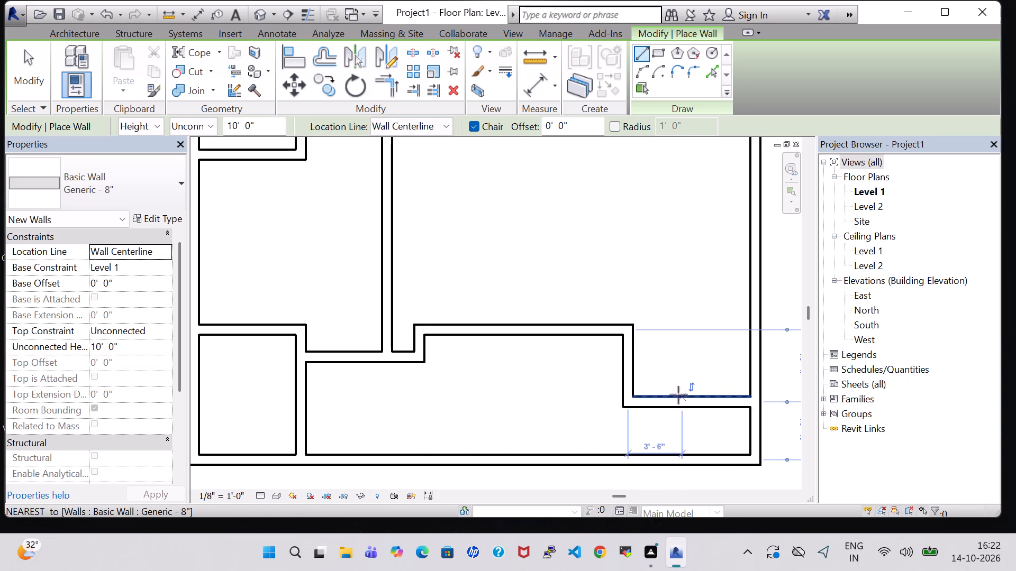
# Enclose the southeast corner room with walls about 4' 11" west from the jog and 3' 9" south to the inner south wall.
pyautogui.click(621, 400)
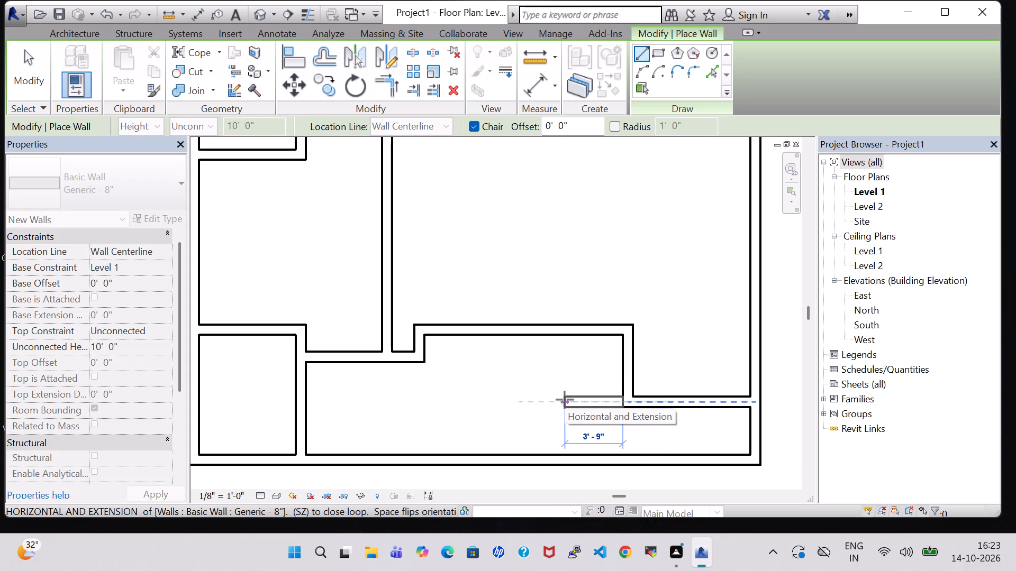
pyautogui.click(552, 400)
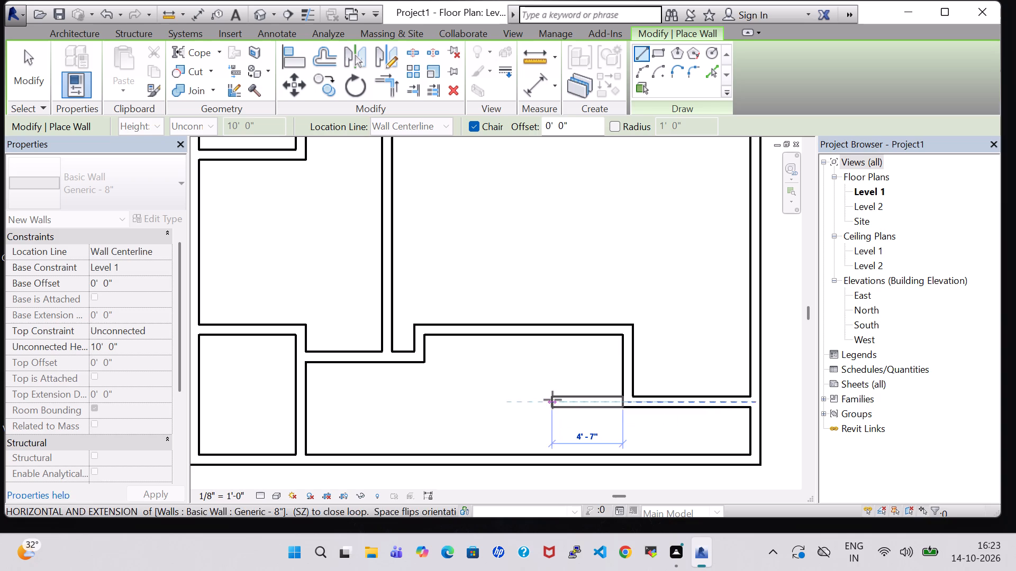
pyautogui.click(548, 455)
# Draw a wall from the southeast room's northwest corner north to the inner north wall.
pyautogui.moveTo(547, 203); pyautogui.dragTo(548, 250, button='middle')
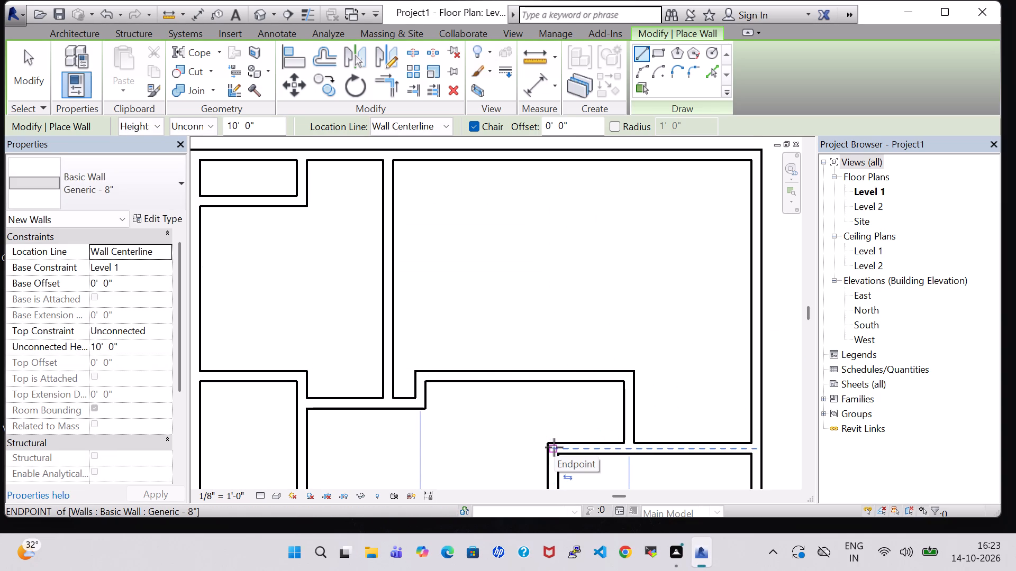
pyautogui.click(554, 448)
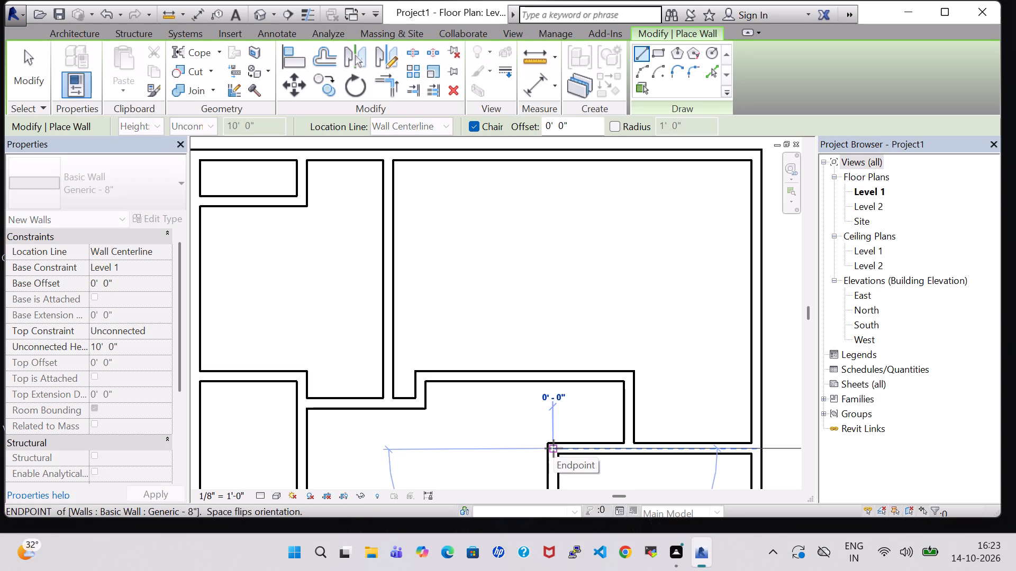
pyautogui.click(545, 159)
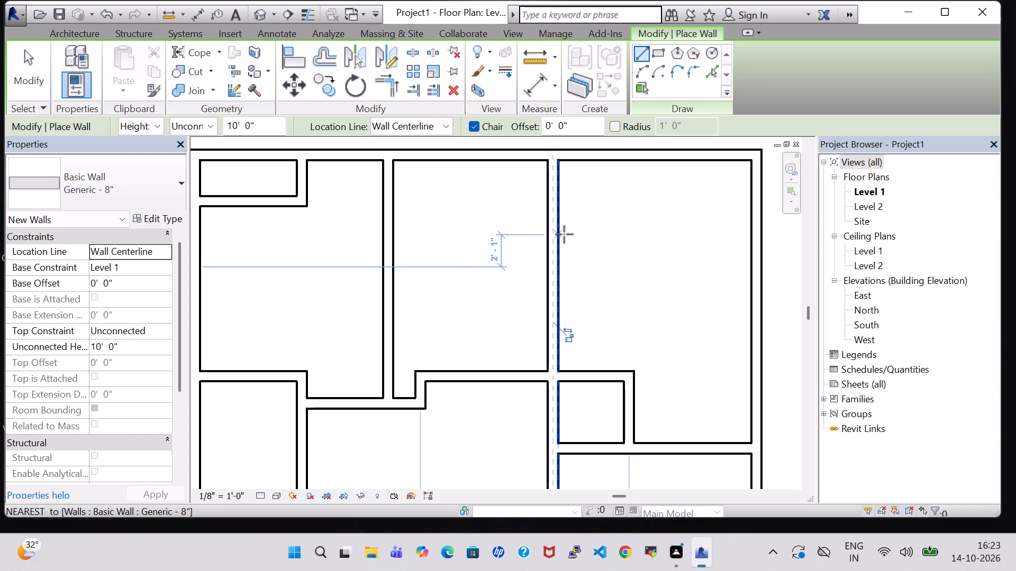
pyautogui.scroll(-1, 612, 236)
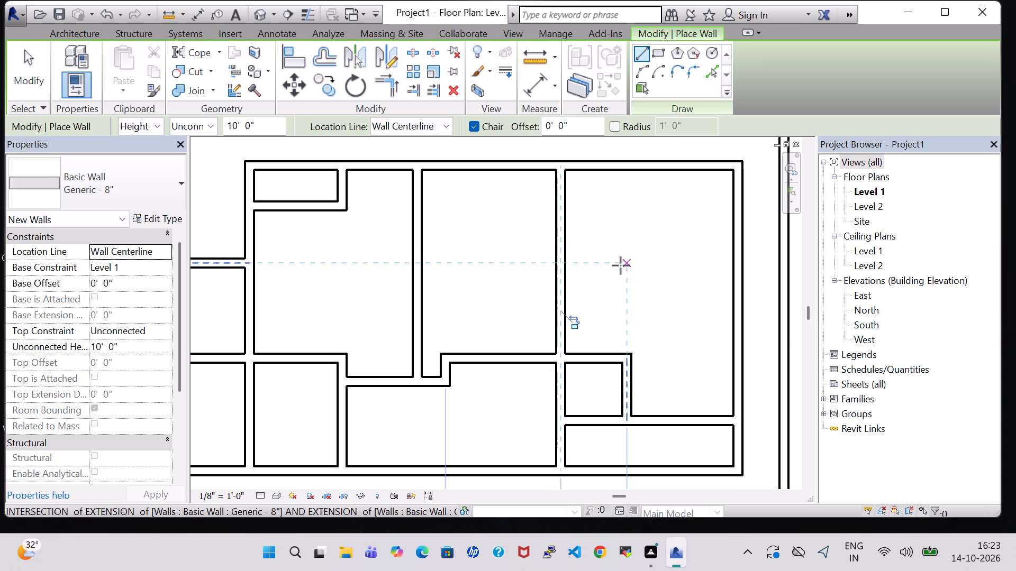
pyautogui.scroll(-1, 623, 273)
pyautogui.press('Escape')
# Draw a wall about 5' 4" north from the jog's upper corner and an east-west wall across its end to the inner east wall.
pyautogui.scroll(-2, 615, 272)
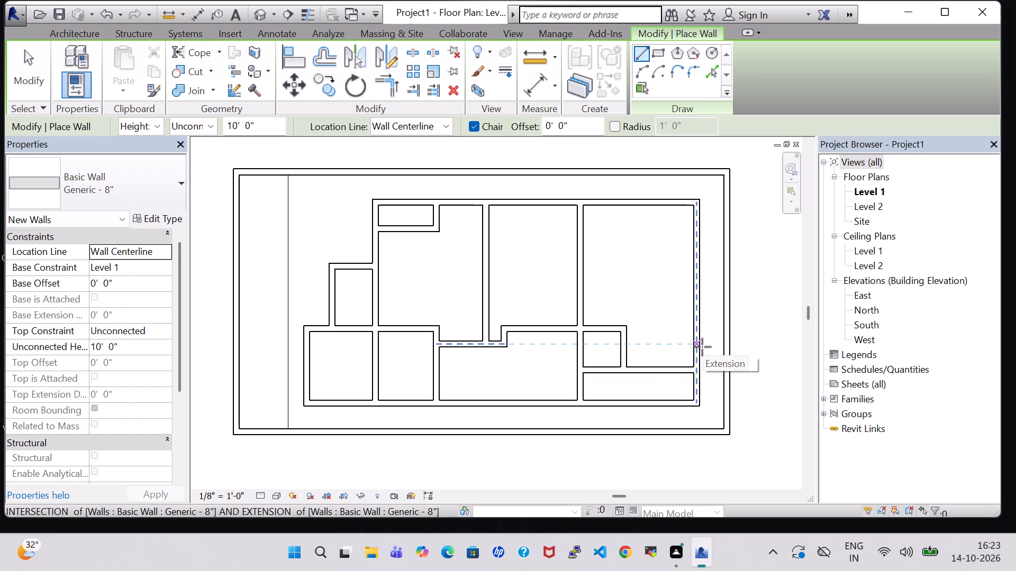
pyautogui.click(623, 331)
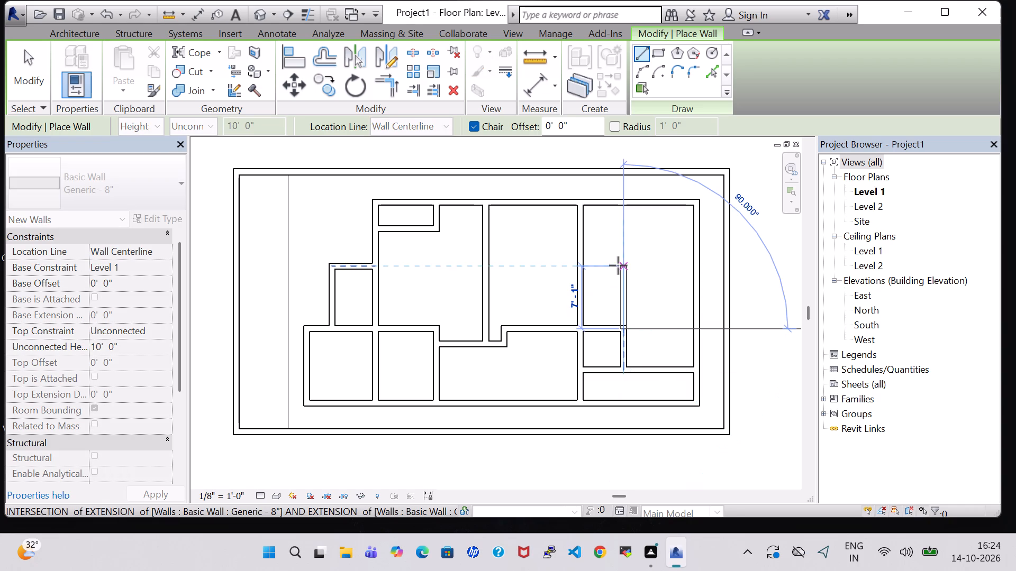
pyautogui.click(618, 282)
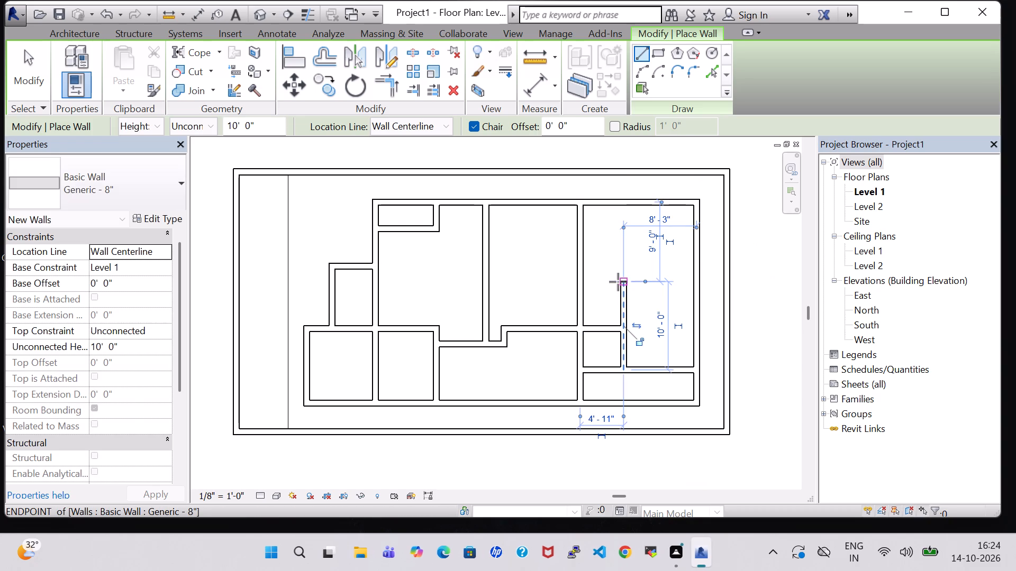
pyautogui.click(580, 282)
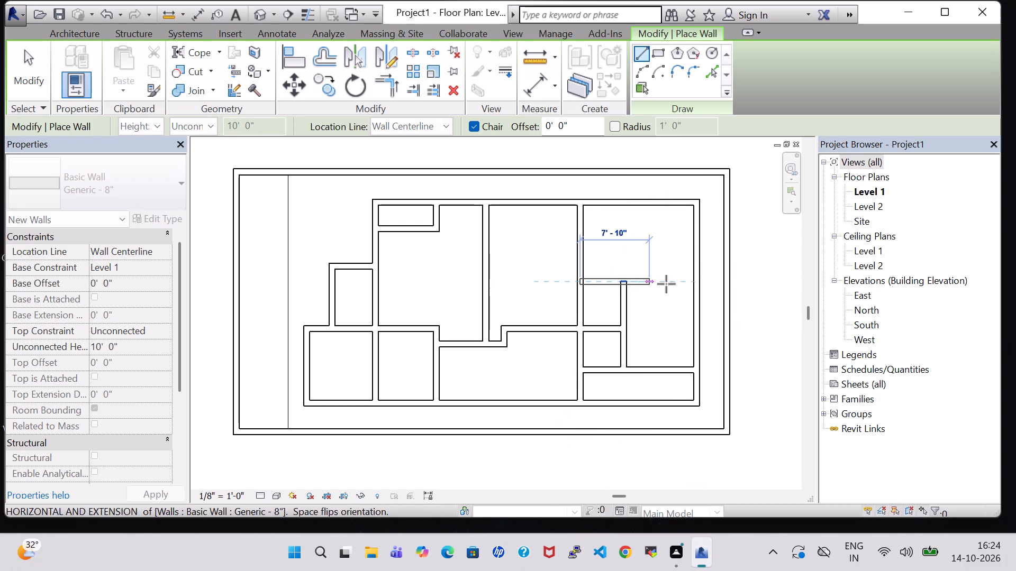
pyautogui.click(691, 284)
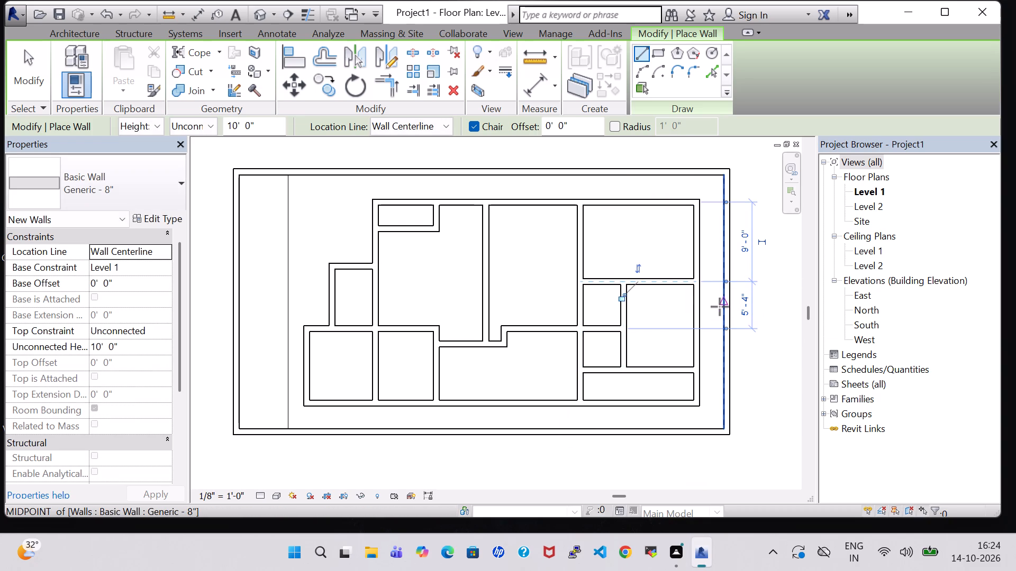
pyautogui.press('Escape')
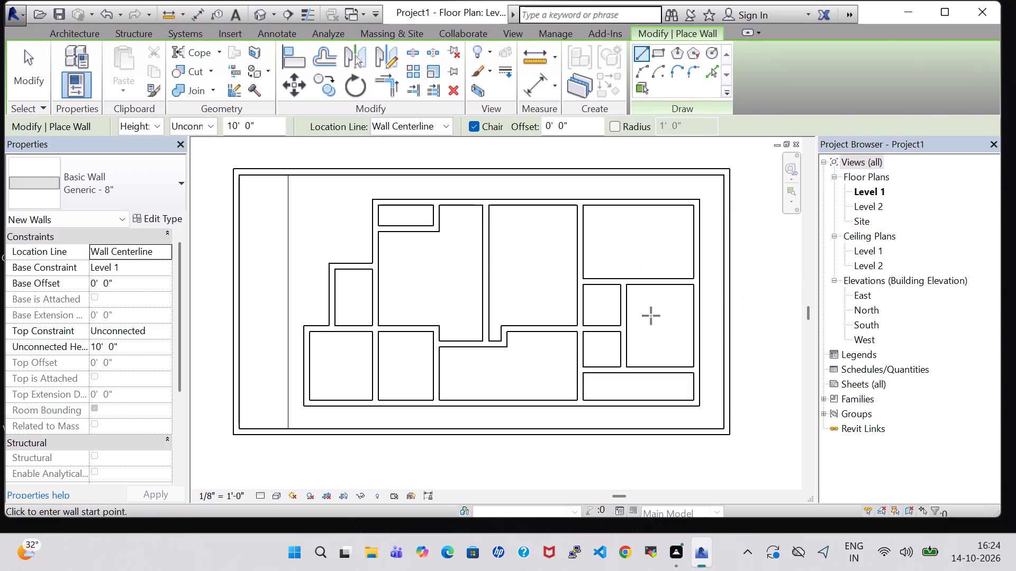
pyautogui.press('Escape')
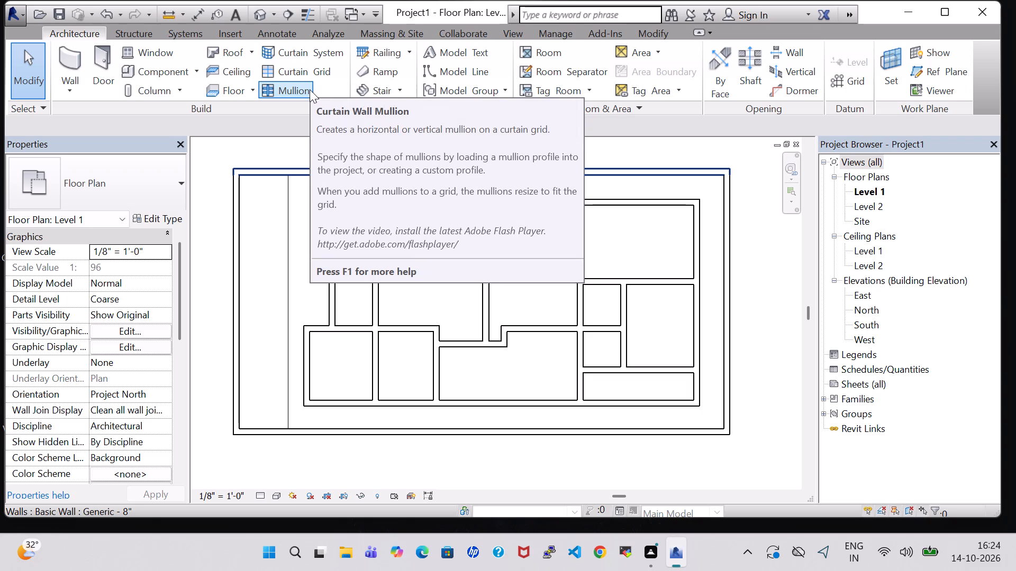
# Move the northeast room's south wall north to about 6' 11" from the inner north wall.
pyautogui.scroll(-1, 322, 215)
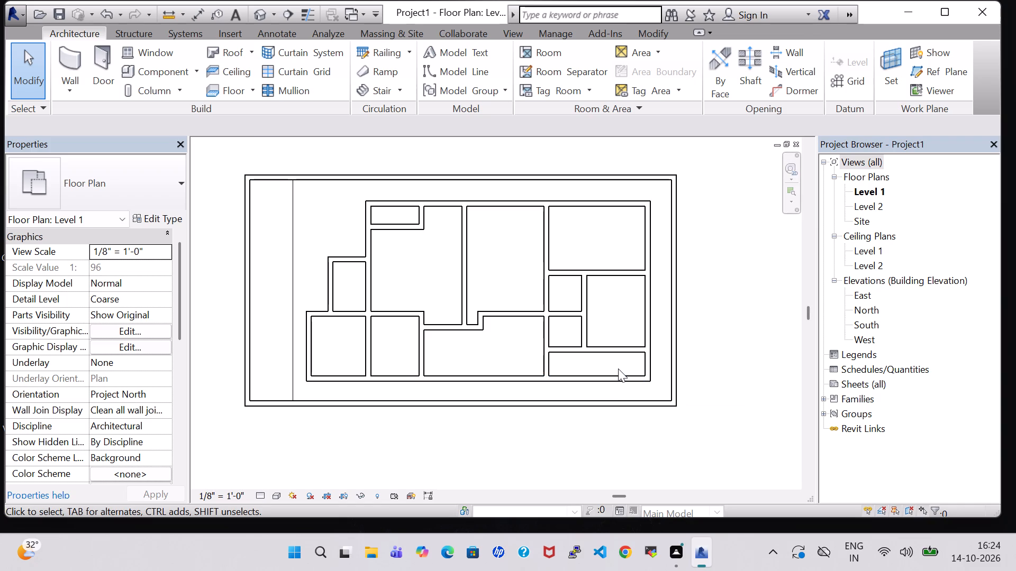
pyautogui.click(601, 352)
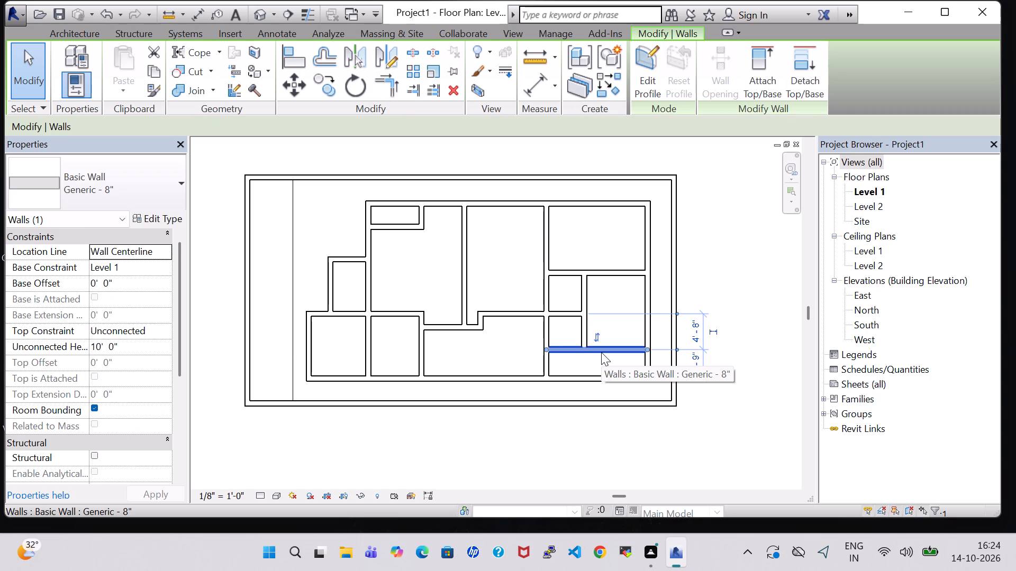
pyautogui.click(609, 277)
pyautogui.press('Up')
pyautogui.press('Up')
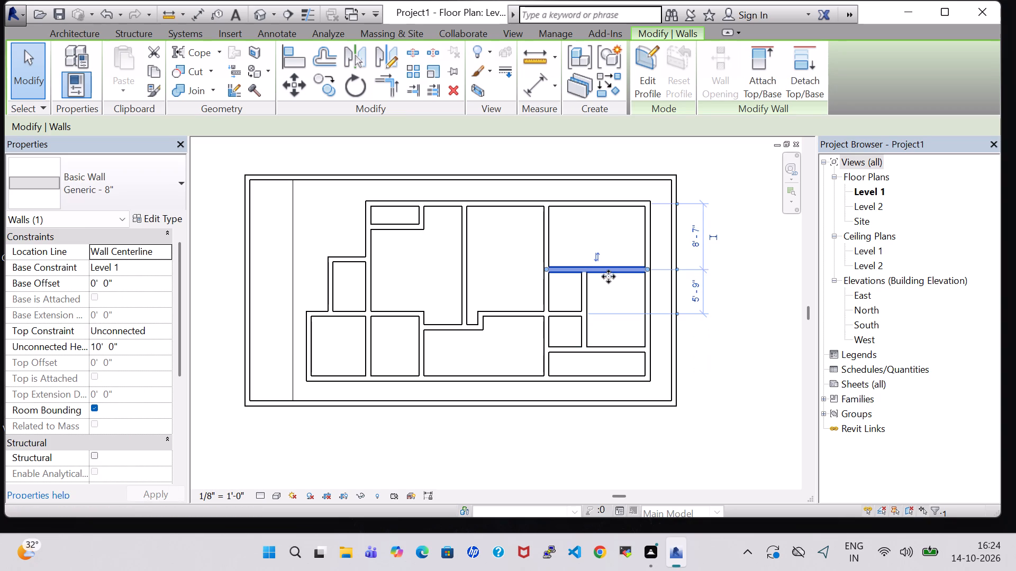
pyautogui.press('Up')
pyautogui.press('Up')
pyautogui.press('Up')
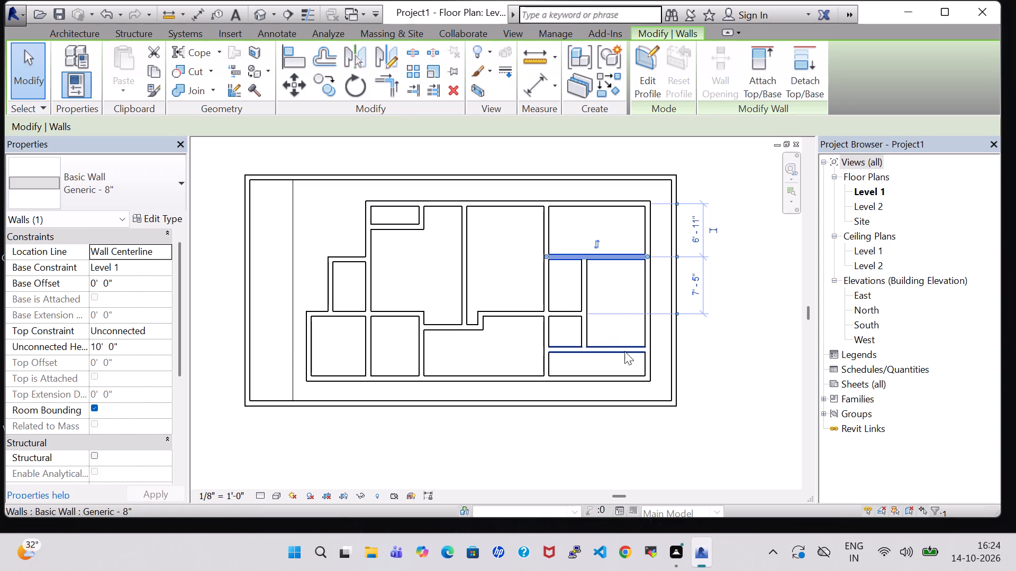
# Move the southeast room's north wall north to 5' 0" from the inner south wall.
pyautogui.click(624, 351)
pyautogui.press('Up')
pyautogui.press('Up')
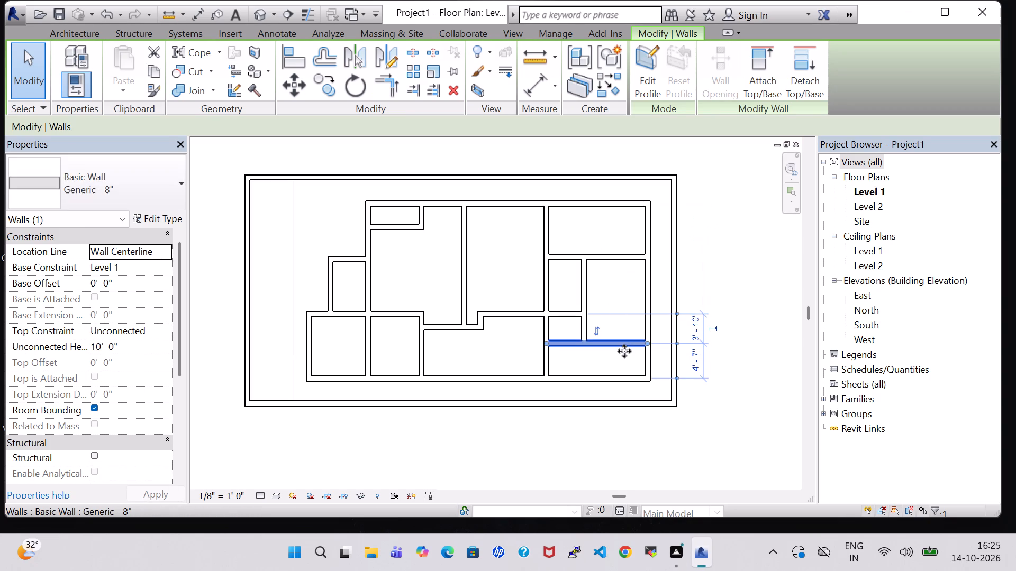
pyautogui.press('Up')
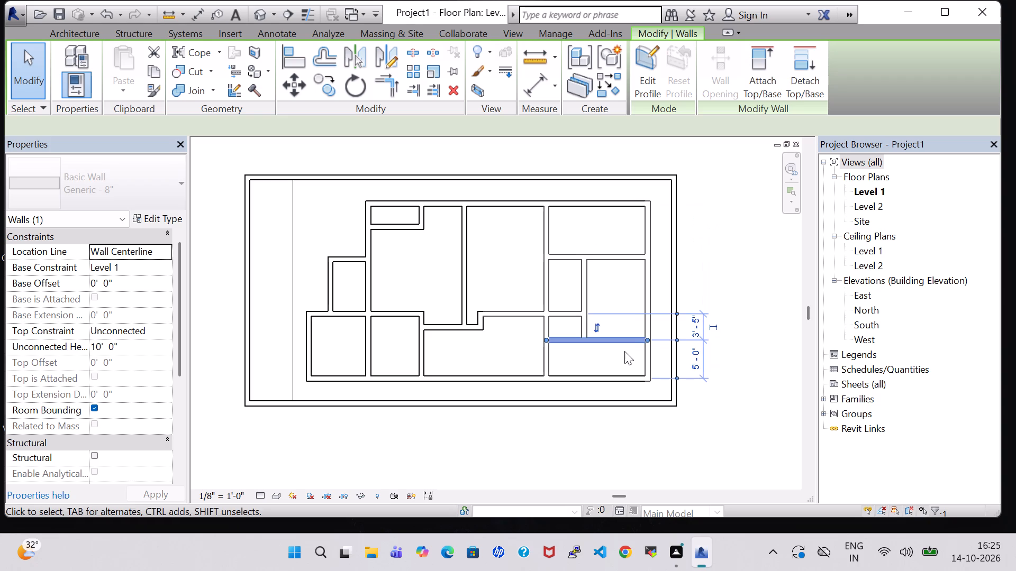
# Move the wall between the two small eastern rooms north to about 4' 8" from the southeast room's north wall.
pyautogui.click(567, 314)
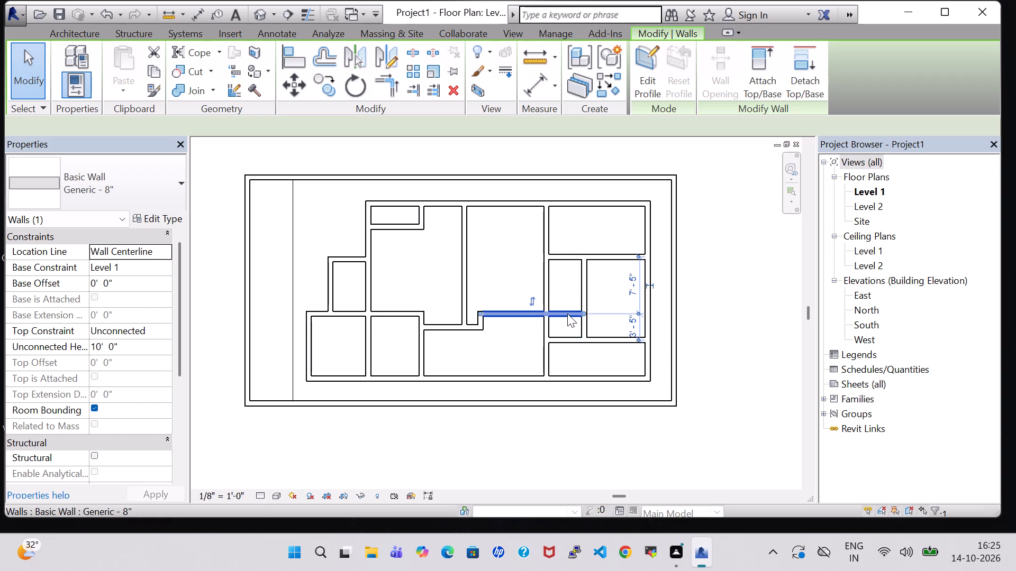
pyautogui.press('Up')
pyautogui.press('Up')
pyautogui.press('Up')
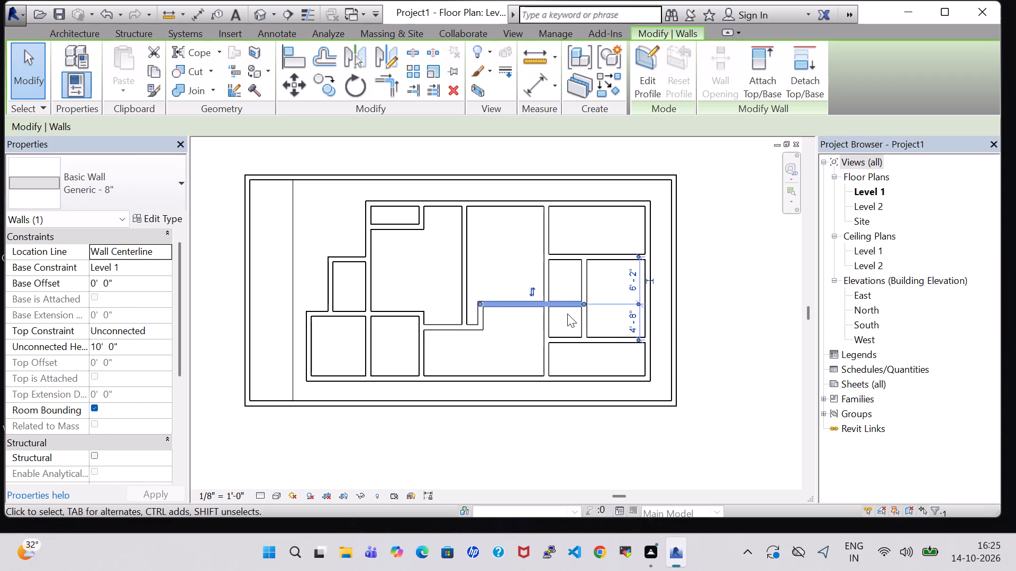
# Move the short horizontal wall at the central partition's south end north to about 7' 6" from the inner south wall.
pyautogui.click(443, 328)
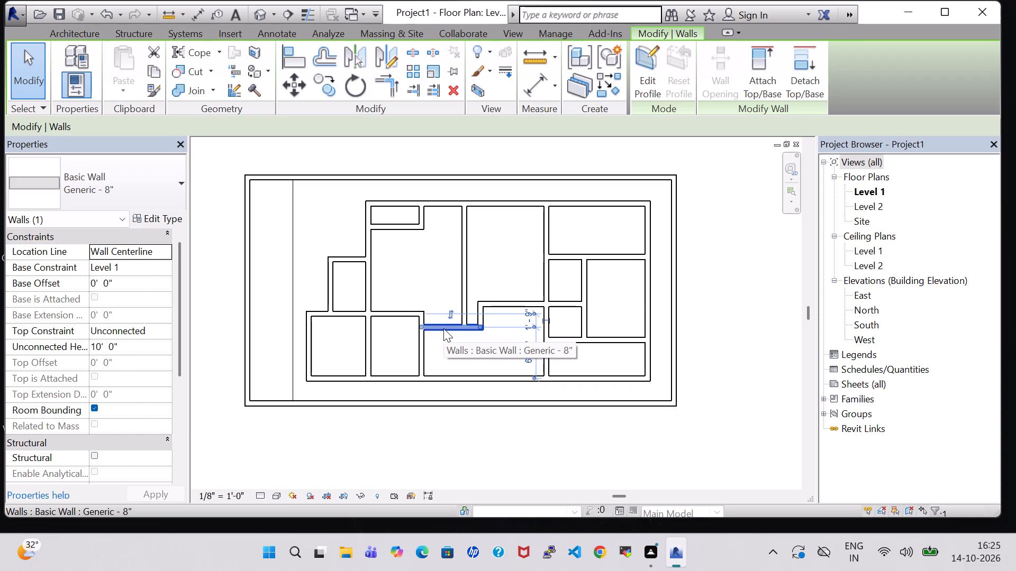
pyautogui.press('Up')
pyautogui.press('Up')
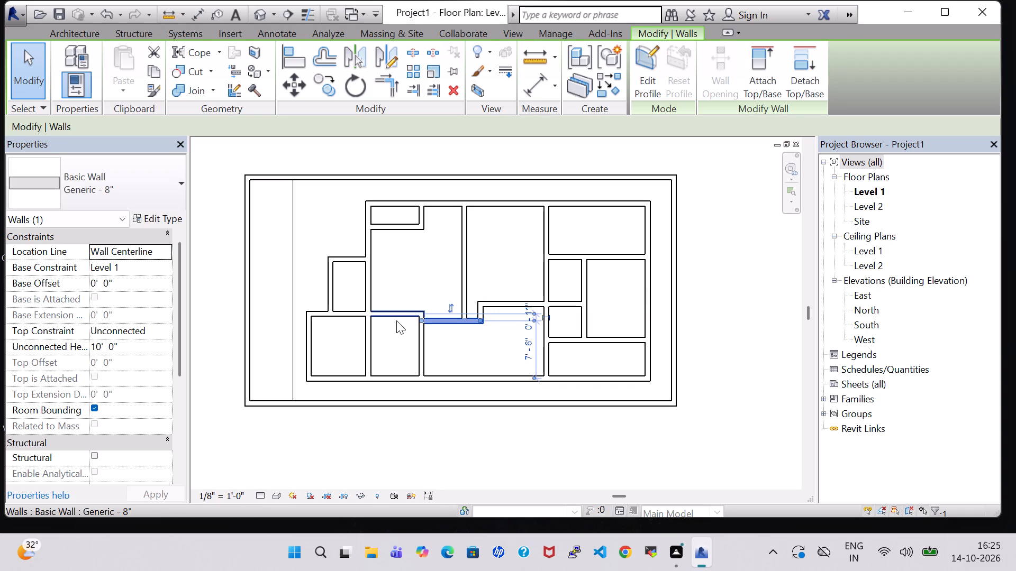
pyautogui.click(396, 320)
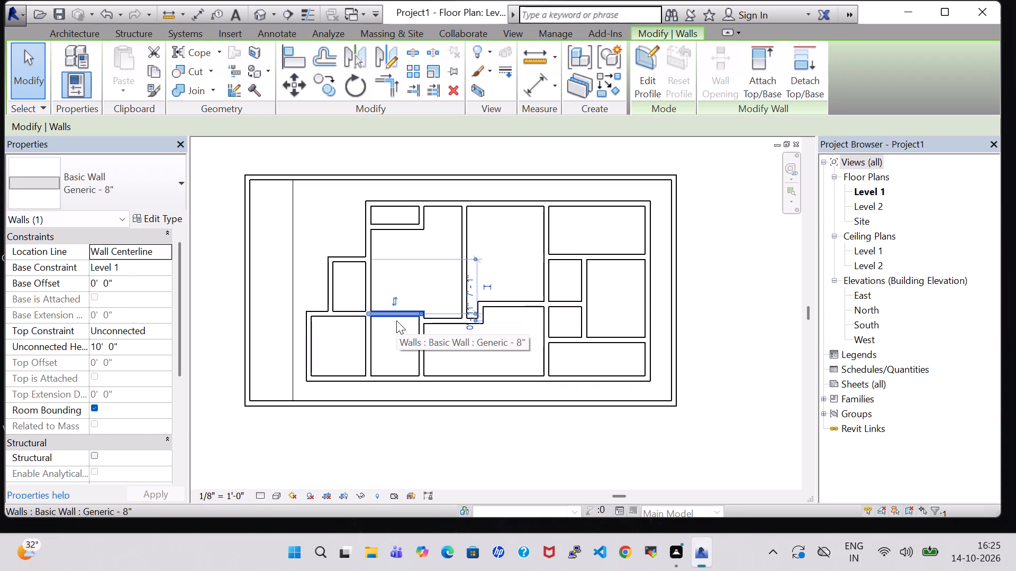
pyautogui.click(310, 289)
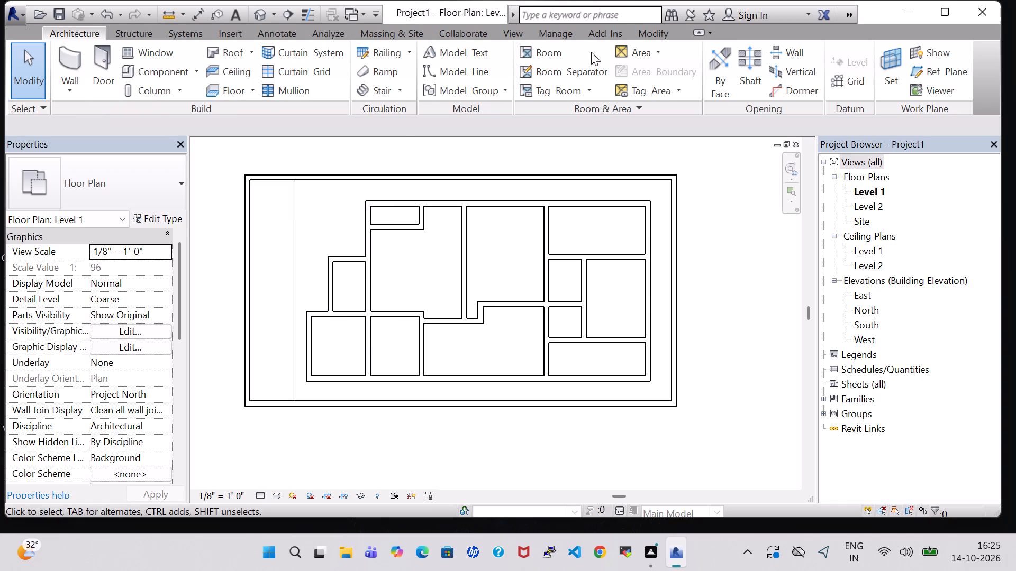
# Split the wall between the small western room and the large room beside it at both junctions, and delete the segment between.
pyautogui.click(647, 38)
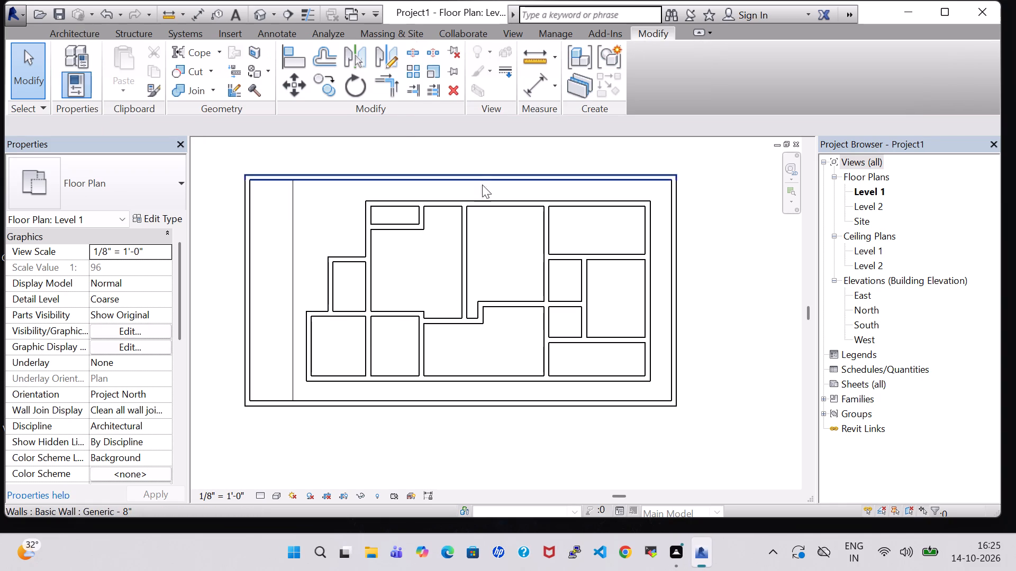
pyautogui.scroll(1, 393, 236)
pyautogui.click(419, 48)
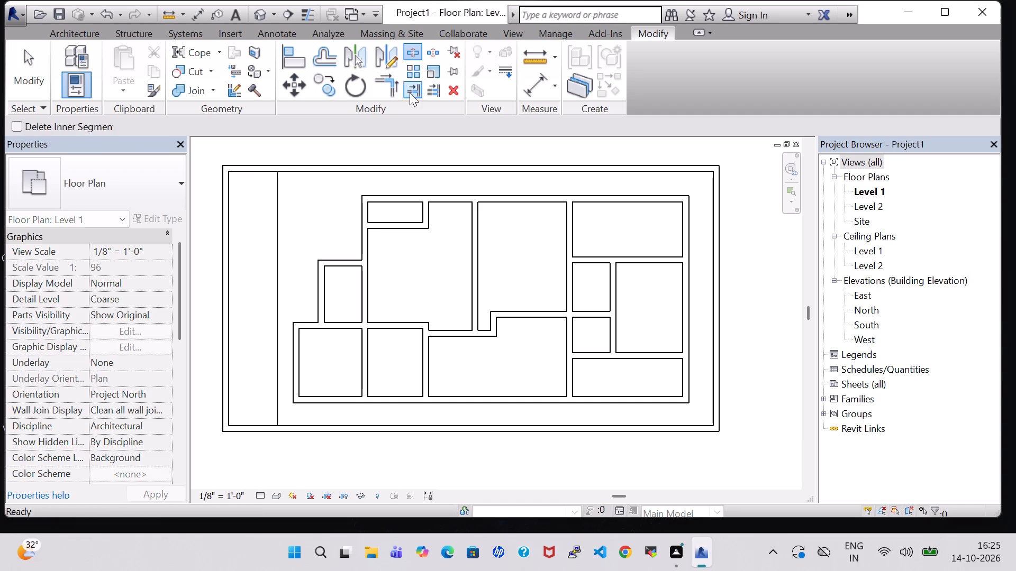
pyautogui.scroll(3, 387, 275)
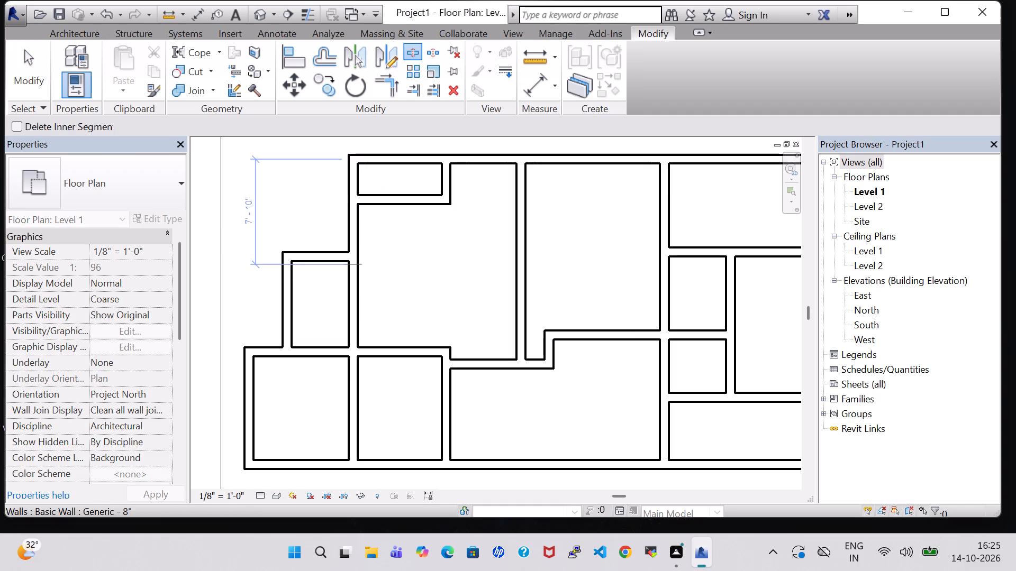
pyautogui.scroll(4, 353, 271)
pyautogui.click(353, 255)
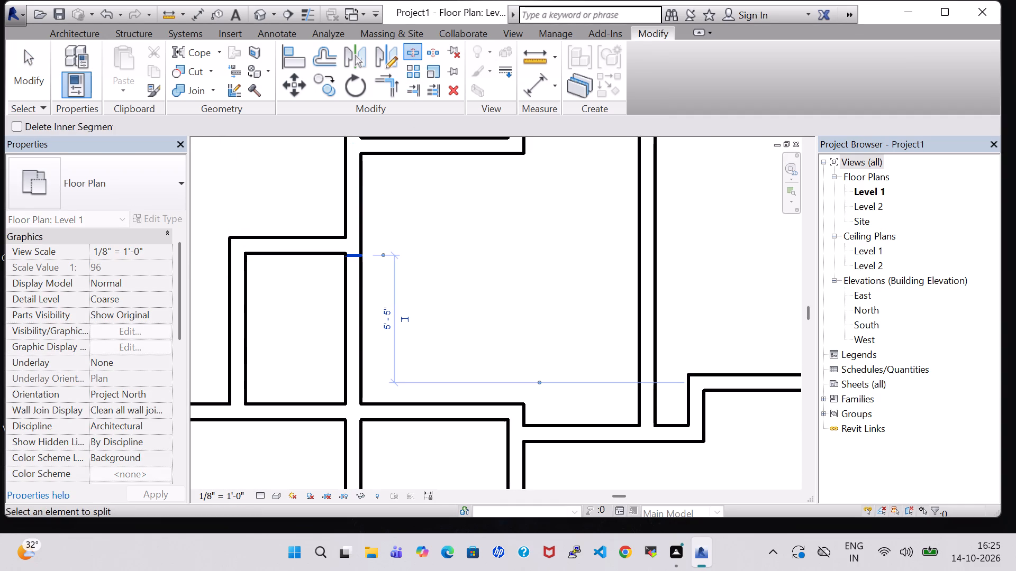
pyautogui.click(355, 402)
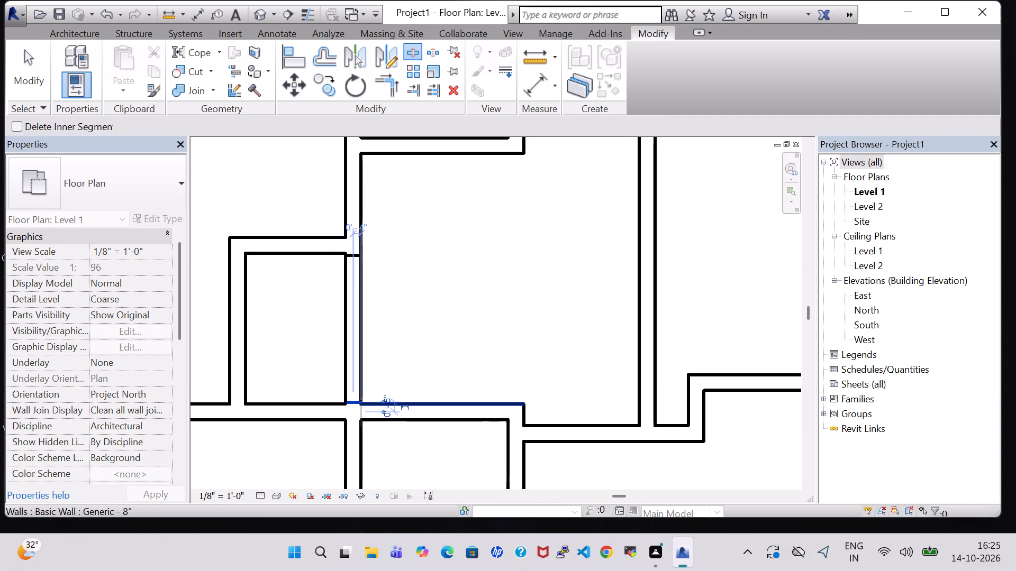
pyautogui.press('Escape')
pyautogui.press('Escape')
pyautogui.click(354, 331)
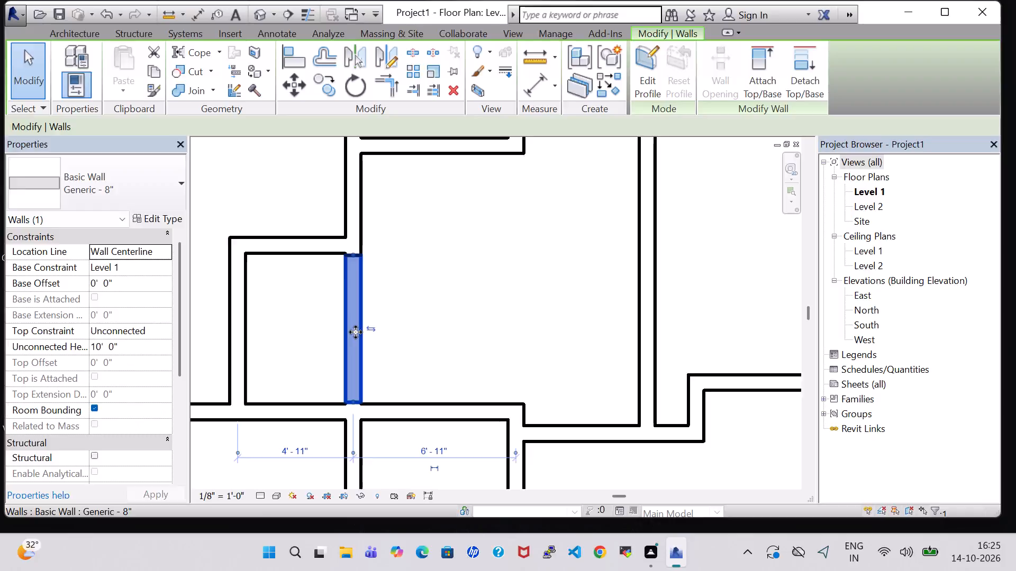
pyautogui.press('Delete')
# Nudge the wall remaining north of the removed segment upward to clean up its corner with the adjoining horizontal wall.
pyautogui.scroll(-3, 365, 332)
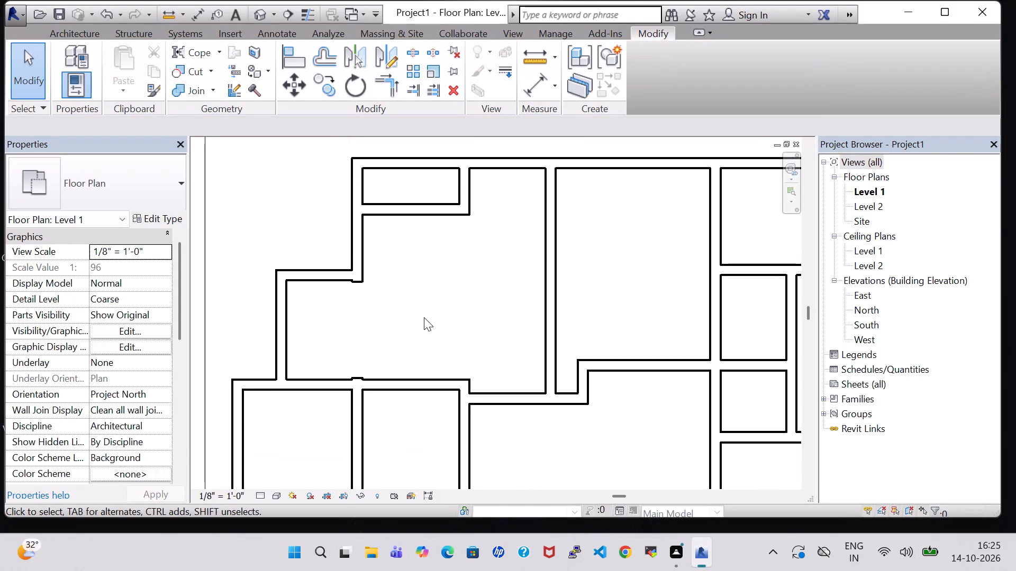
pyautogui.click(356, 282)
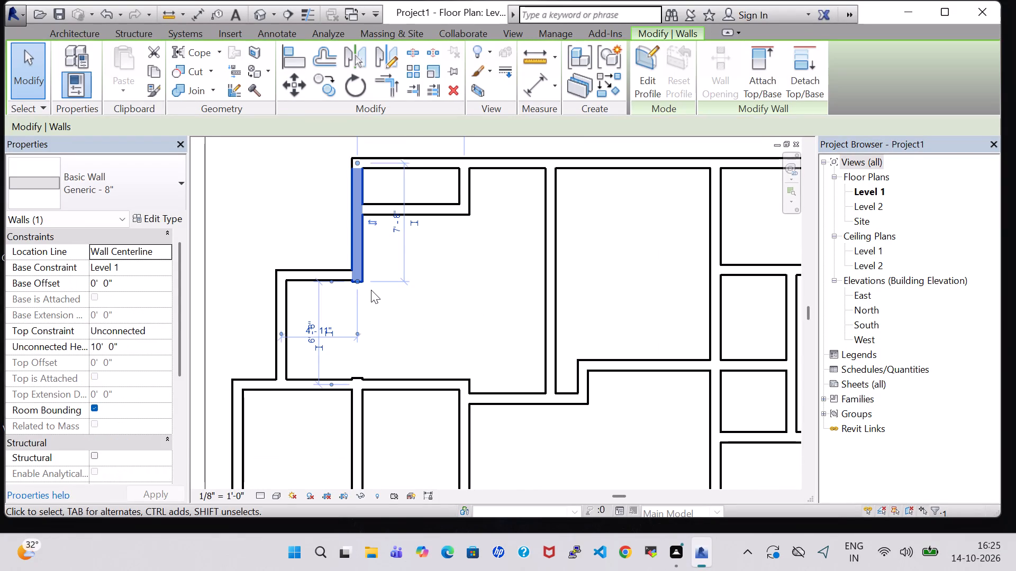
pyautogui.press('Up')
pyautogui.click(241, 209)
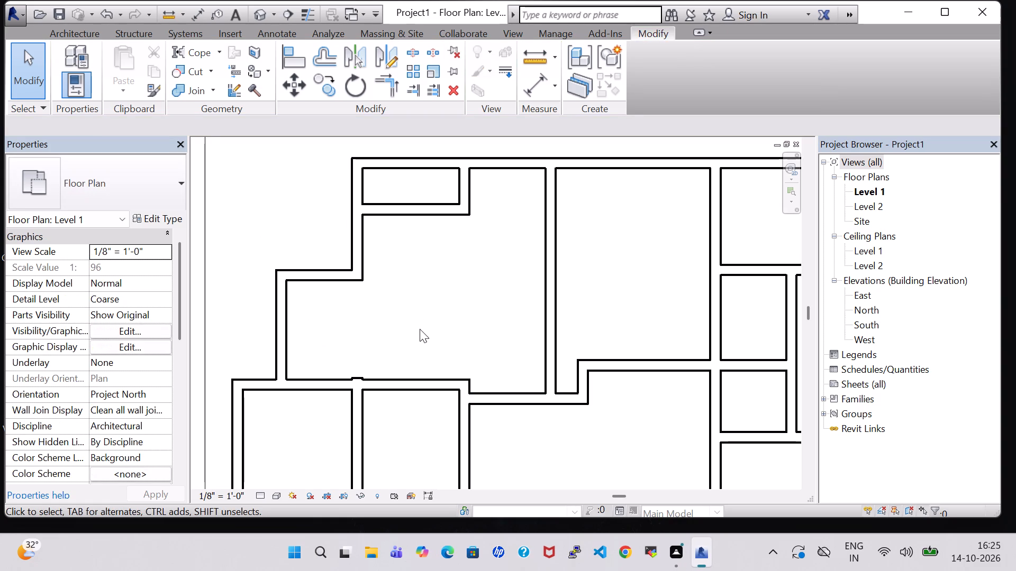
# Split the wall between the two southwest rooms at two points and delete the middle segment, leaving a stub at each end.
pyautogui.scroll(-1, 420, 329)
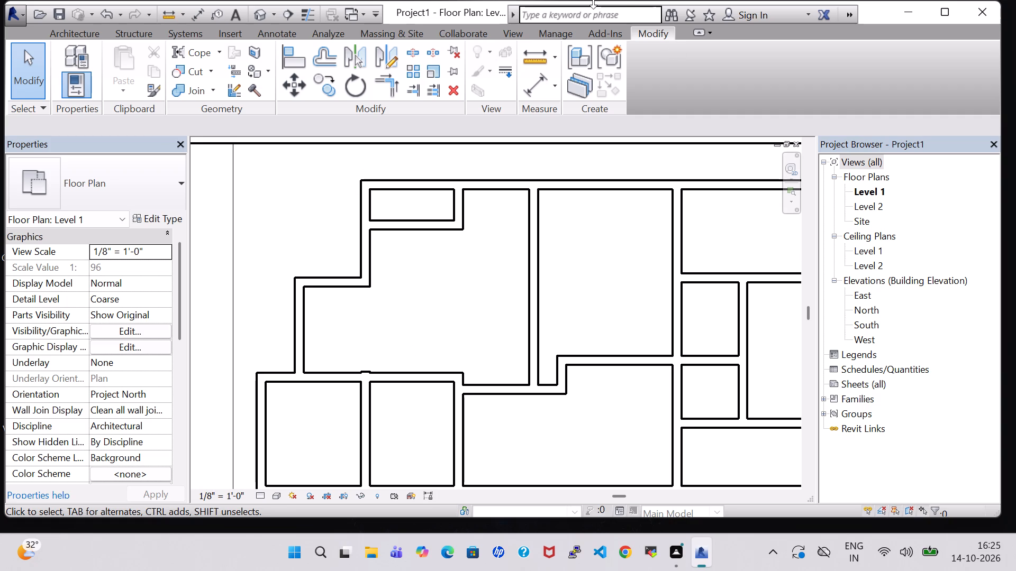
pyautogui.click(417, 55)
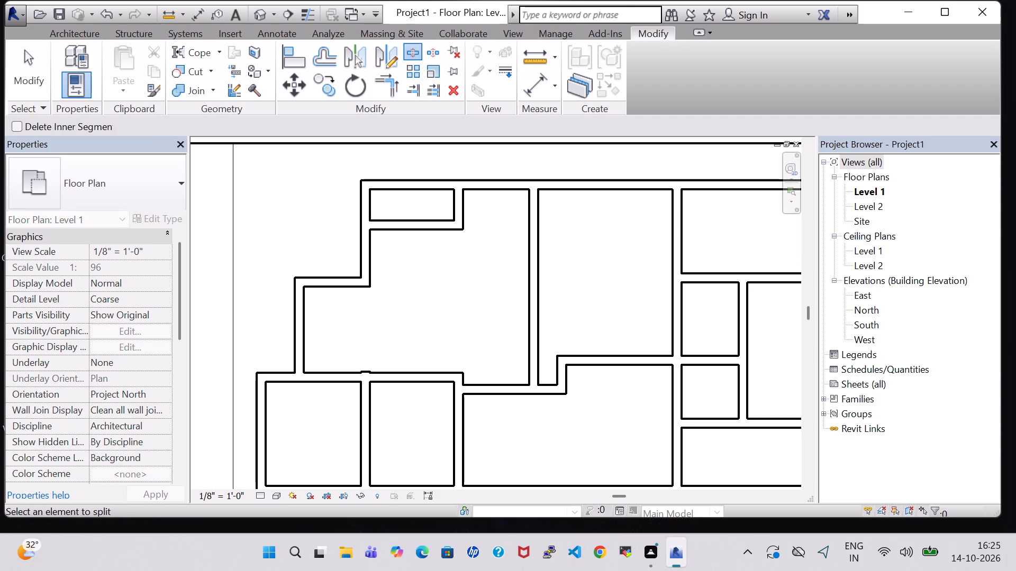
pyautogui.click(362, 412)
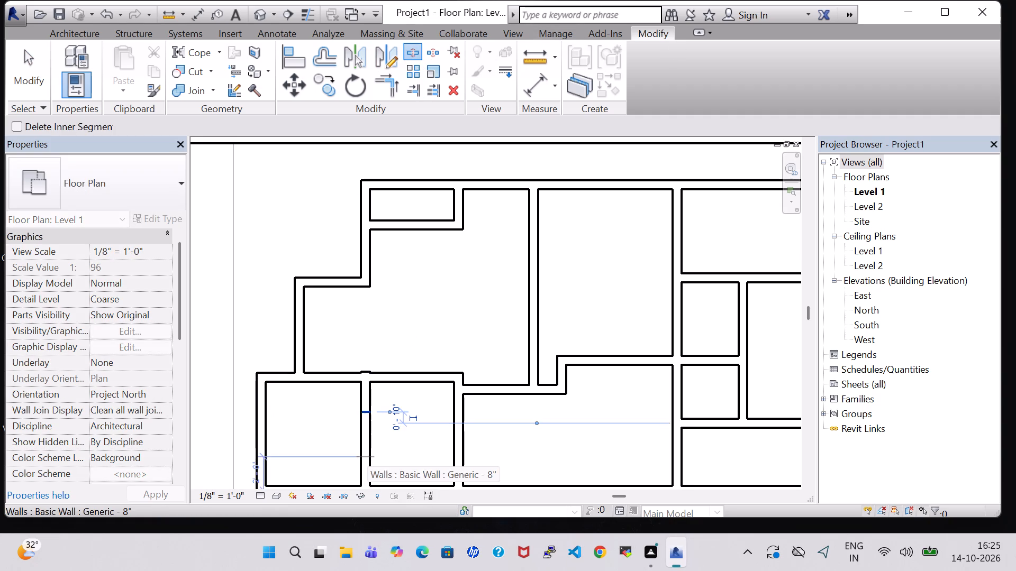
pyautogui.click(367, 457)
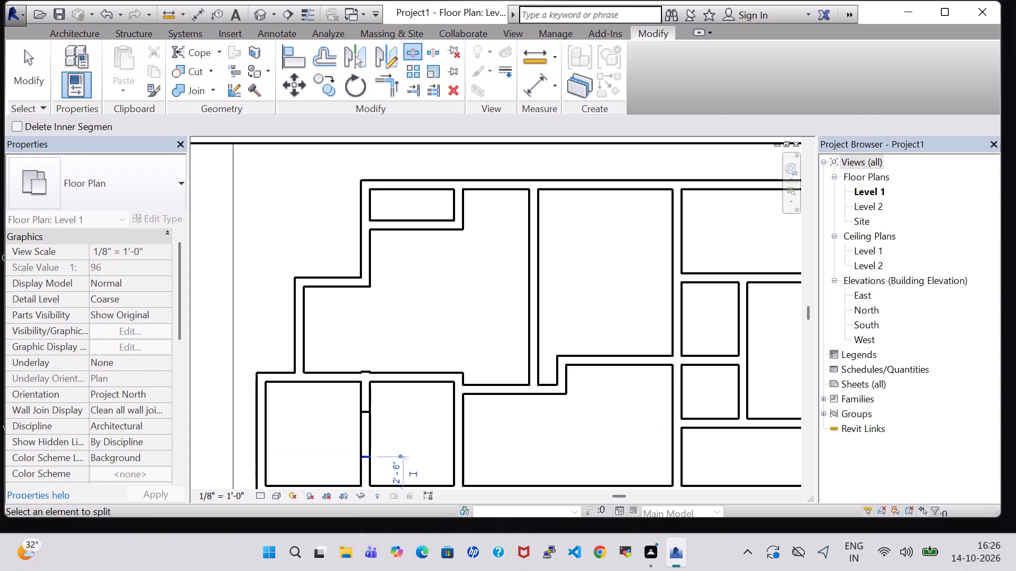
pyautogui.press('Escape')
pyautogui.press('Escape')
pyautogui.click(367, 434)
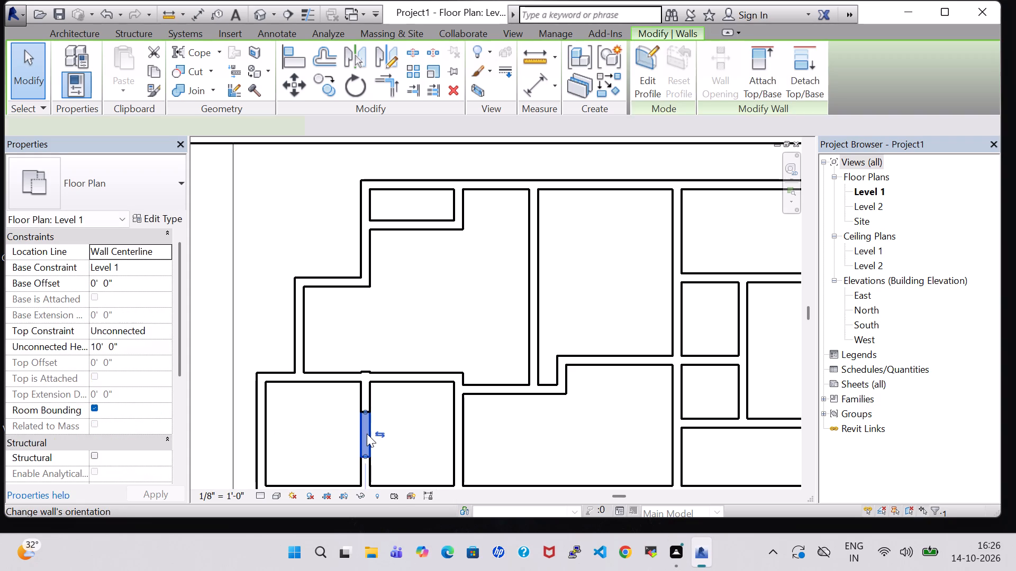
pyautogui.press('Delete')
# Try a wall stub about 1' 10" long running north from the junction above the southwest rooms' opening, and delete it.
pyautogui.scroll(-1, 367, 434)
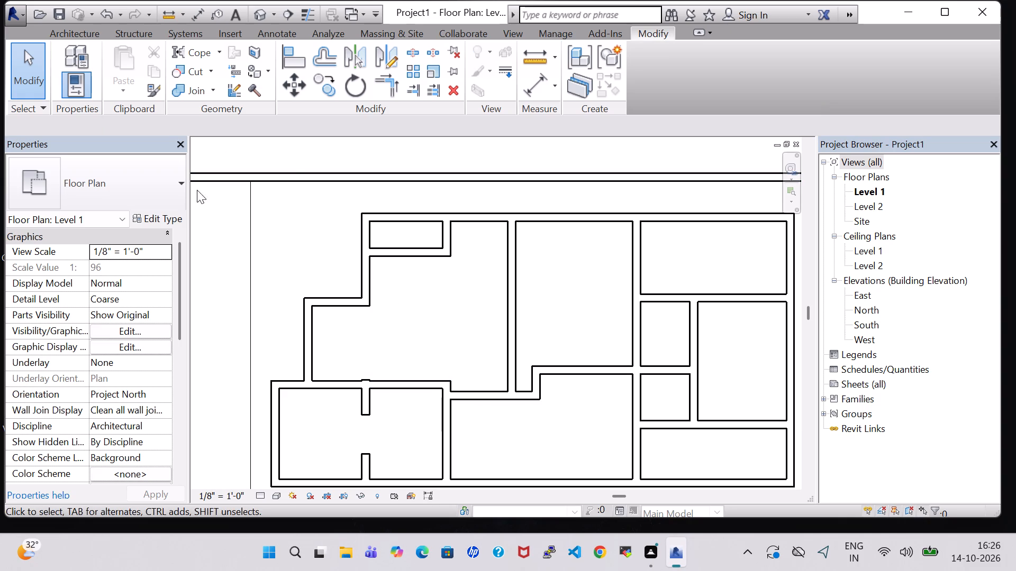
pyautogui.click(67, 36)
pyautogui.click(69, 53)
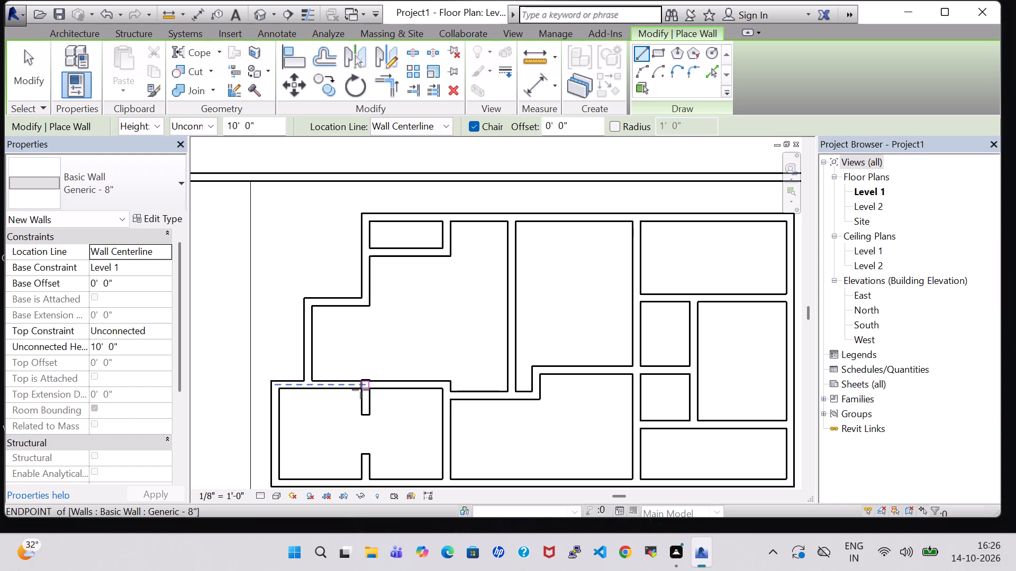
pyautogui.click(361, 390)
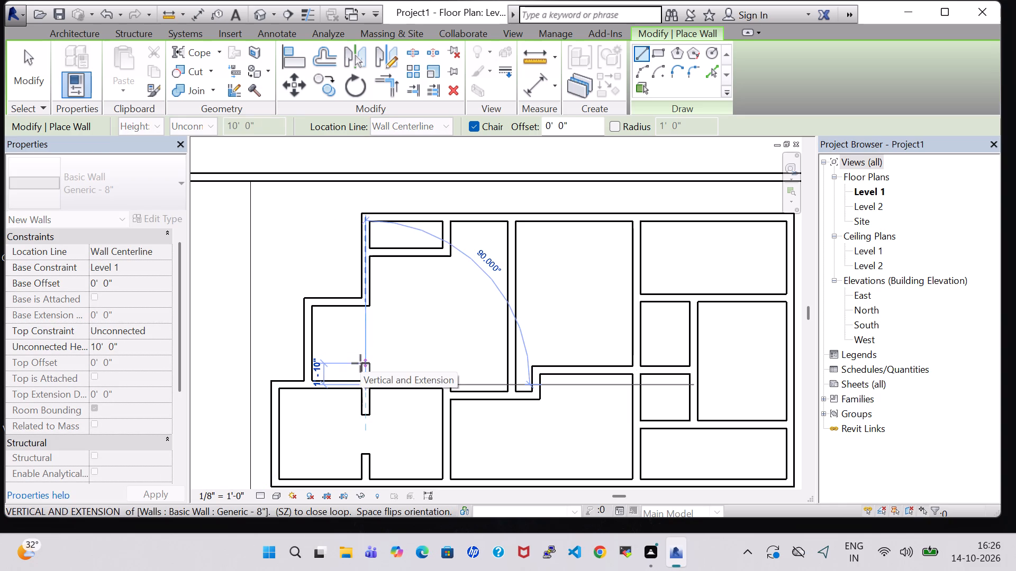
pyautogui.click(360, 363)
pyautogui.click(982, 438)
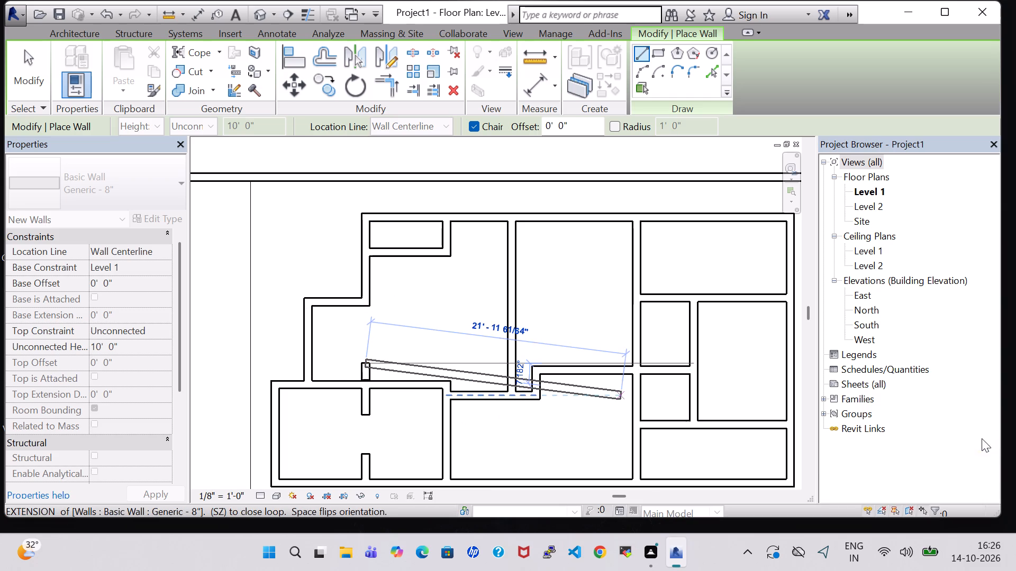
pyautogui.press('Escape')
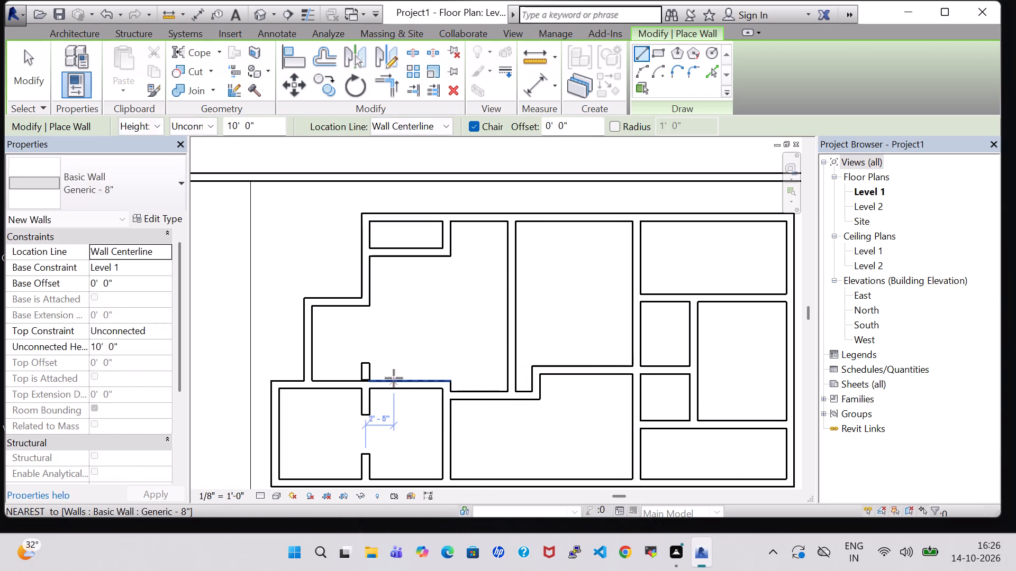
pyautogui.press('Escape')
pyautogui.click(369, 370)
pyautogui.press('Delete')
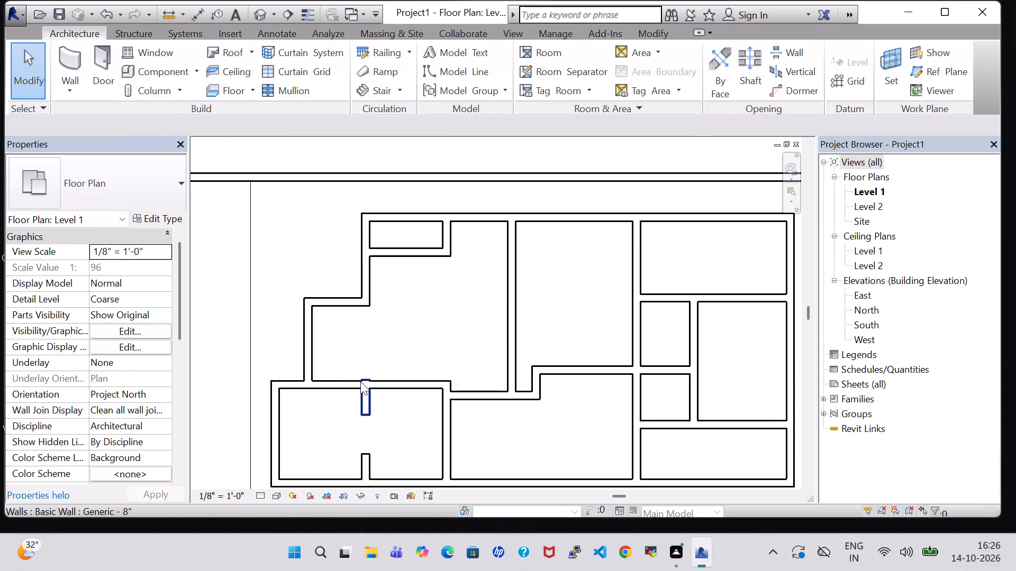
# Replace the wall stub north of the southwest rooms' opening with a short one drawn south from the horizontal wall's centerline.
pyautogui.click(657, 30)
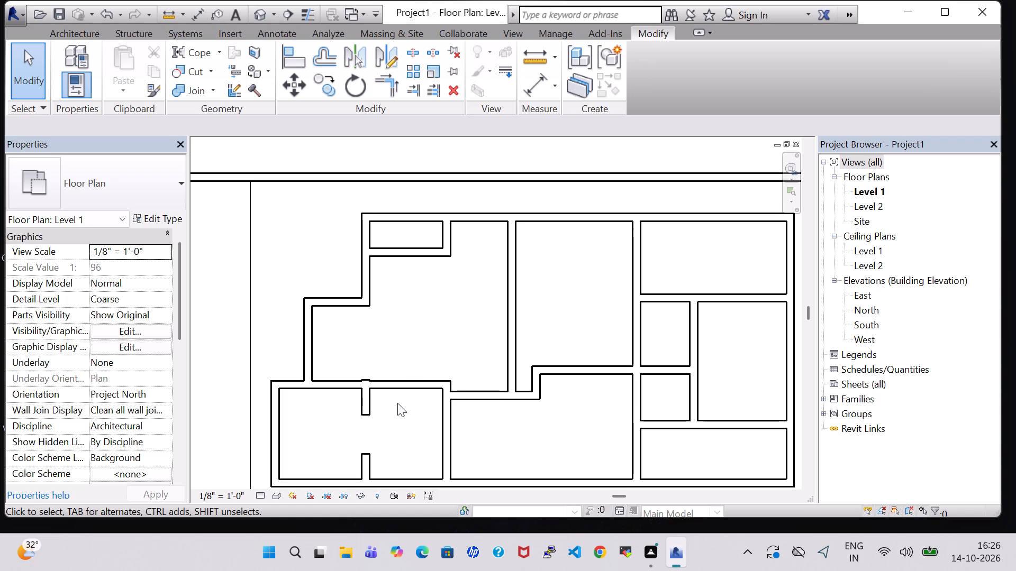
pyautogui.click(366, 377)
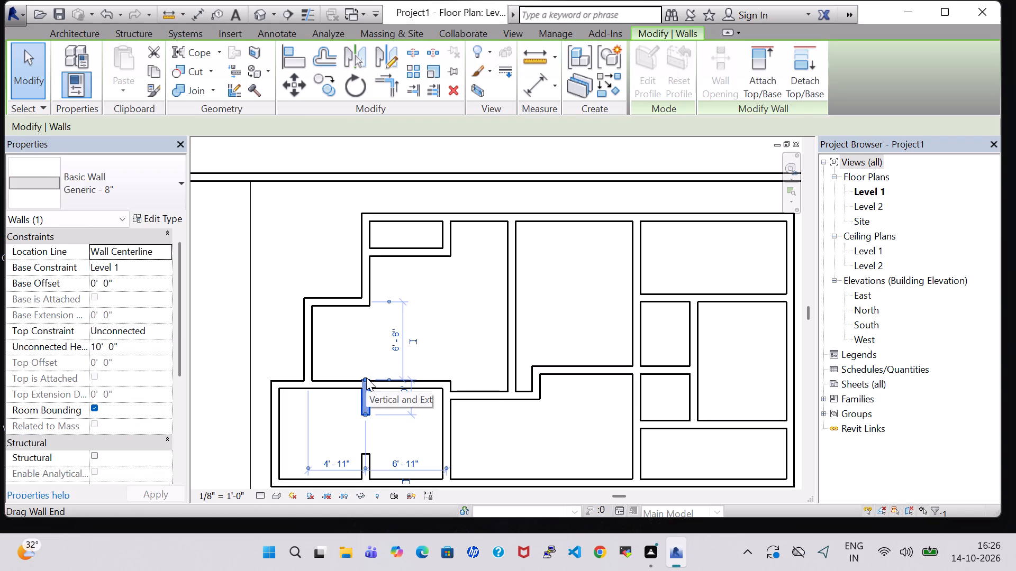
pyautogui.press('Delete')
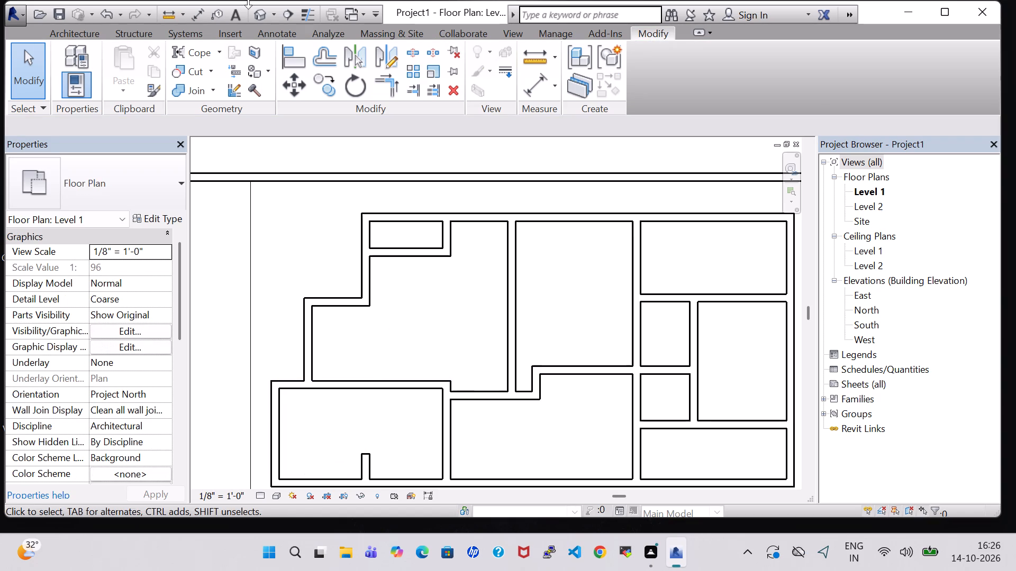
pyautogui.click(90, 40)
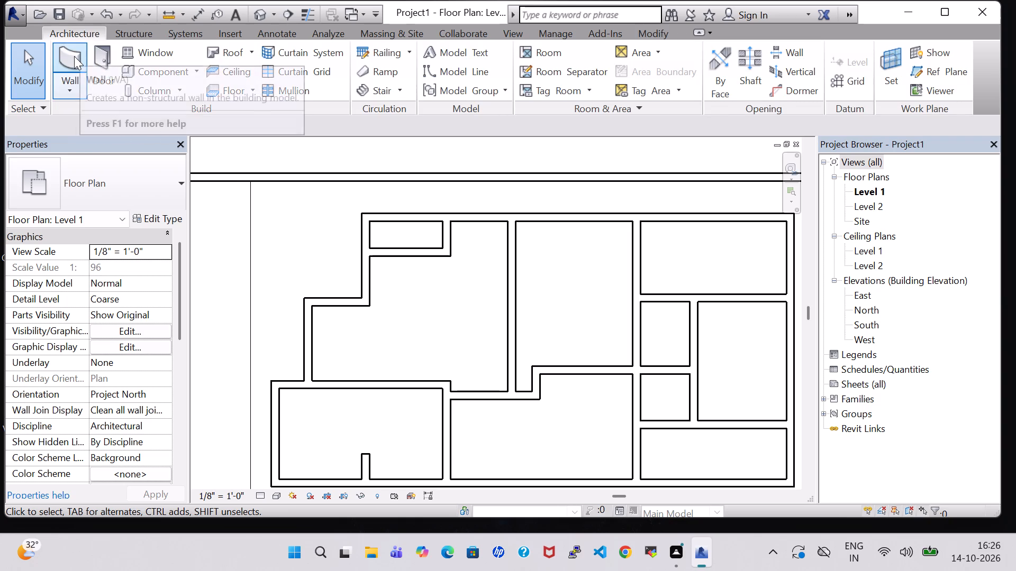
pyautogui.click(74, 56)
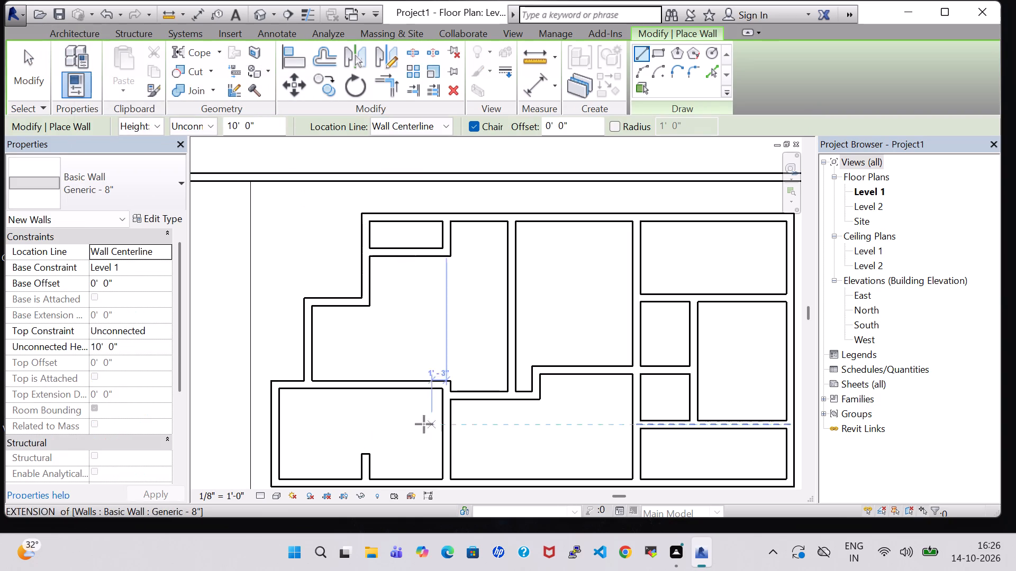
pyautogui.click(365, 386)
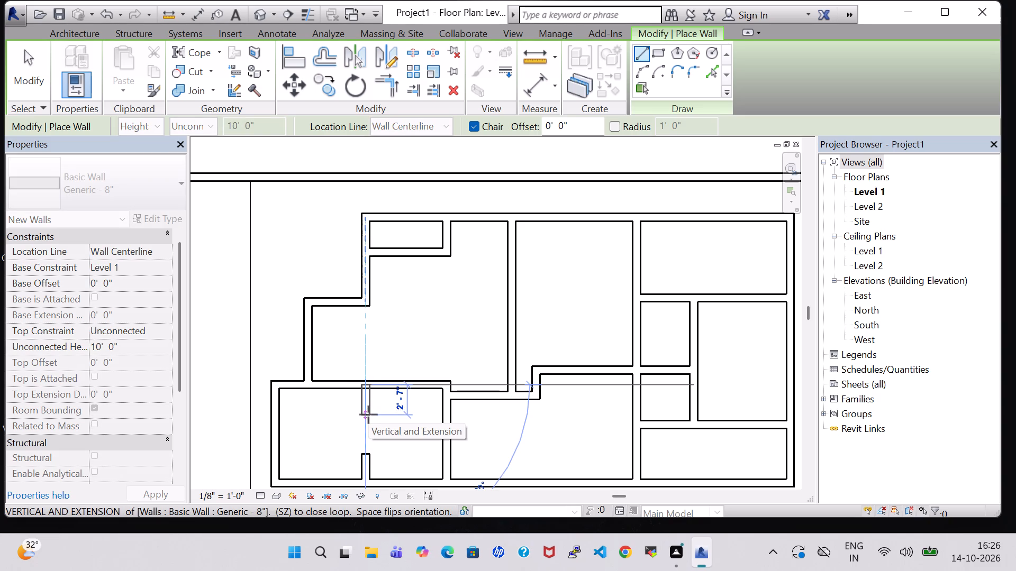
pyautogui.click(368, 412)
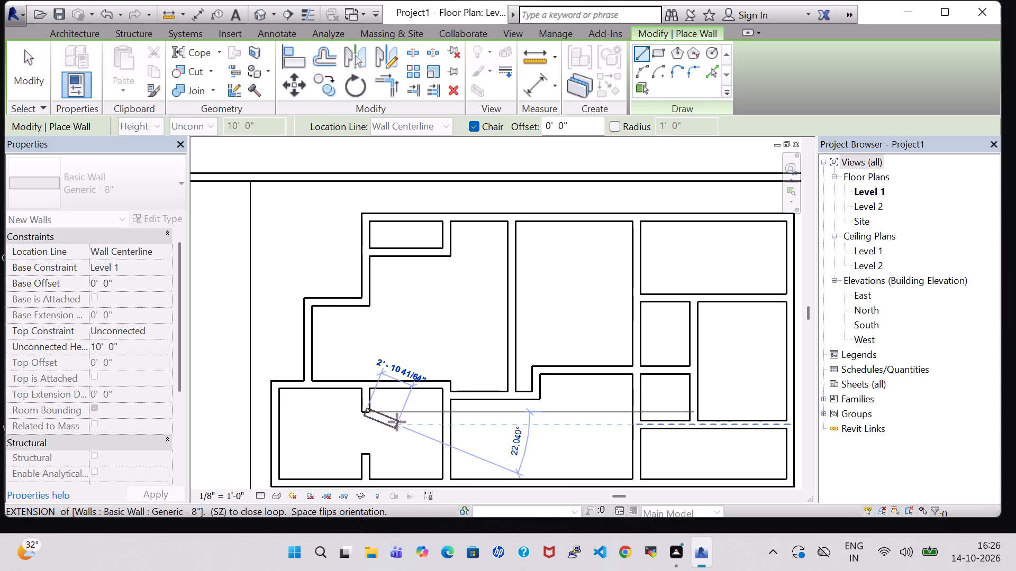
pyautogui.press('Escape')
pyautogui.press('Escape')
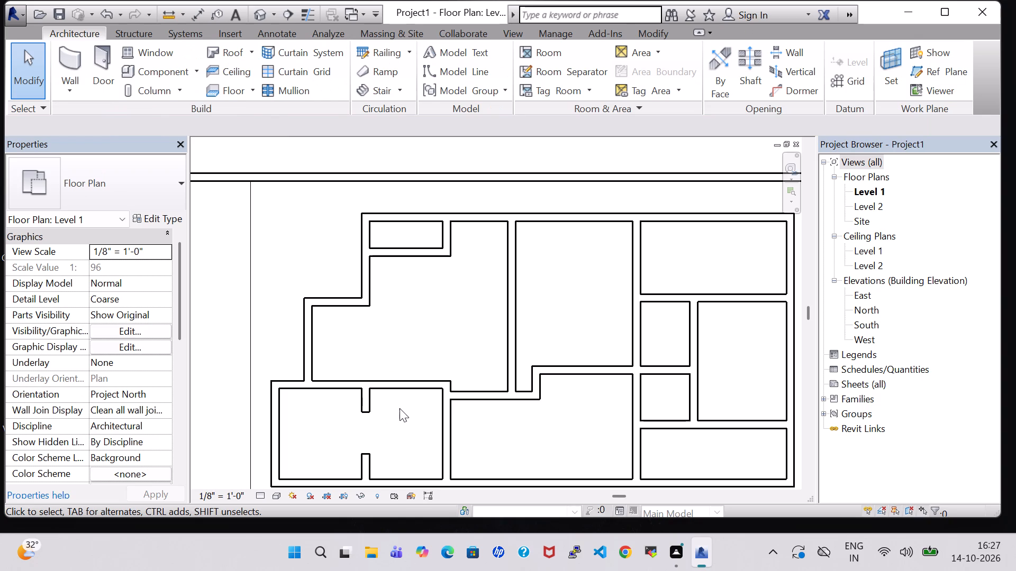
# Draw a 7' 6" wall from the east end of the short horizontal wall below the central partition south to the inner south wall.
pyautogui.middleClick(436, 330)
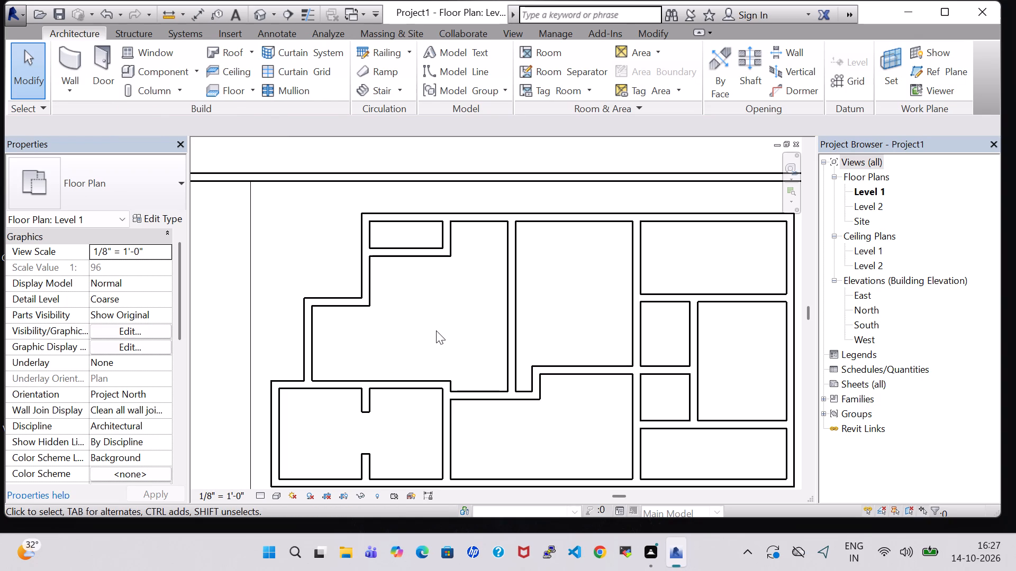
pyautogui.middleClick(436, 330)
pyautogui.scroll(-2, 433, 330)
pyautogui.moveTo(433, 328); pyautogui.dragTo(431, 307, button='middle')
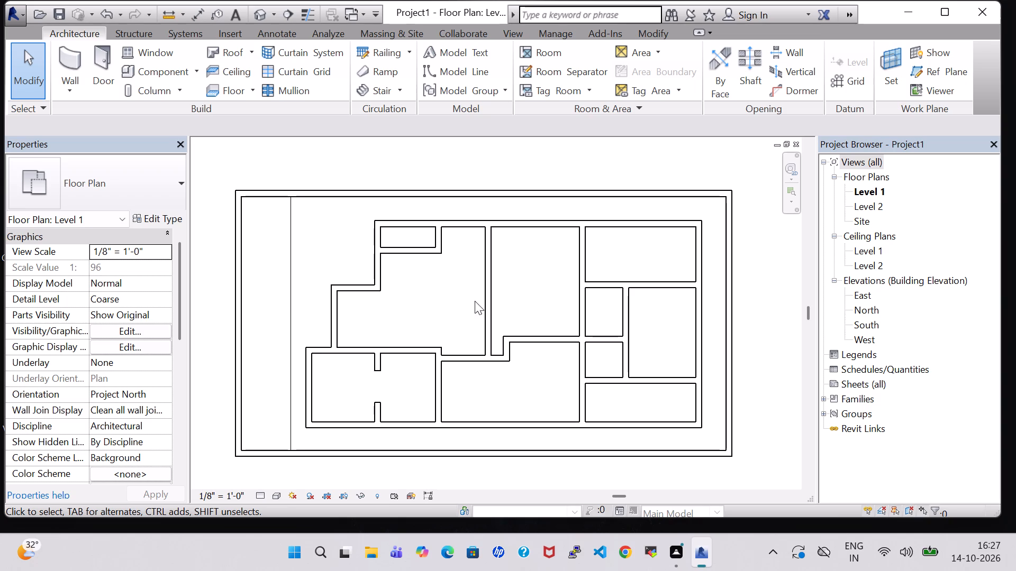
pyautogui.click(75, 53)
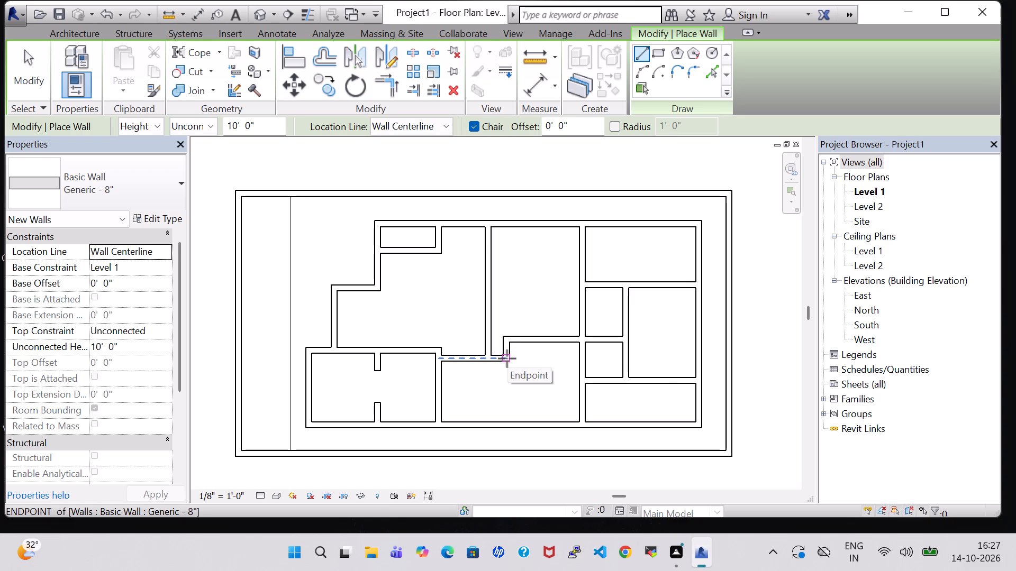
pyautogui.click(507, 358)
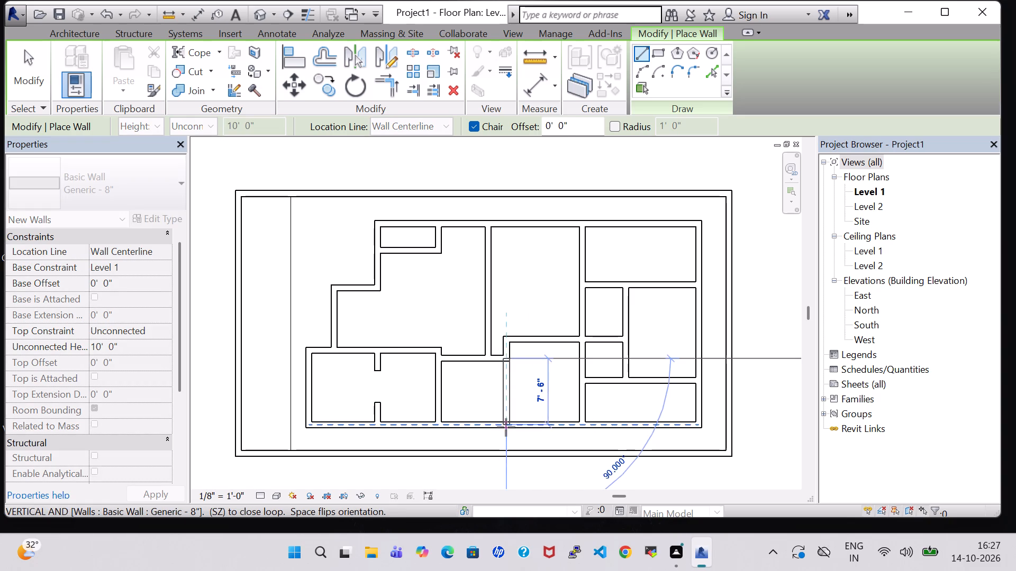
pyautogui.click(506, 427)
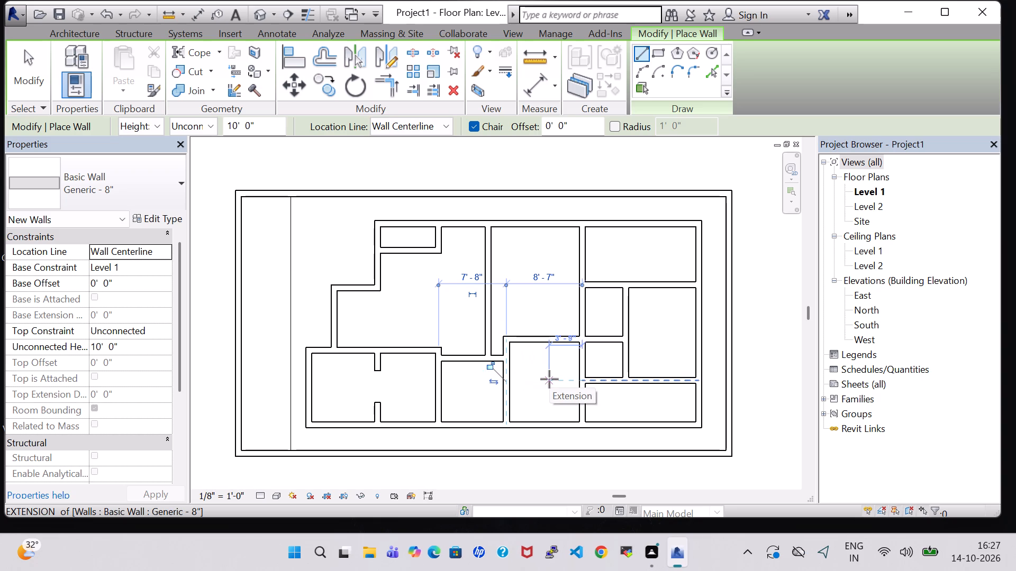
pyautogui.press('Escape')
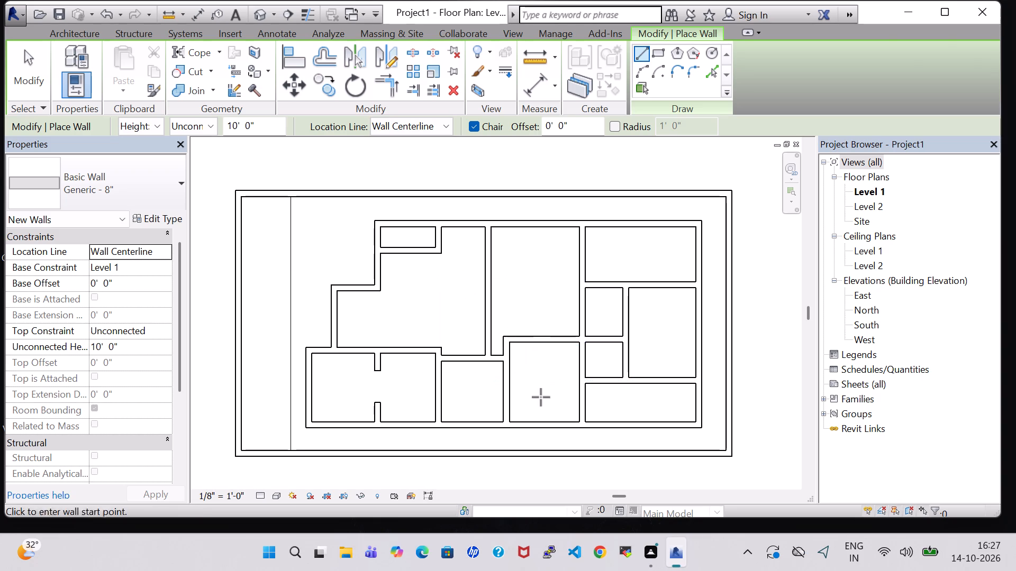
pyautogui.press('Escape')
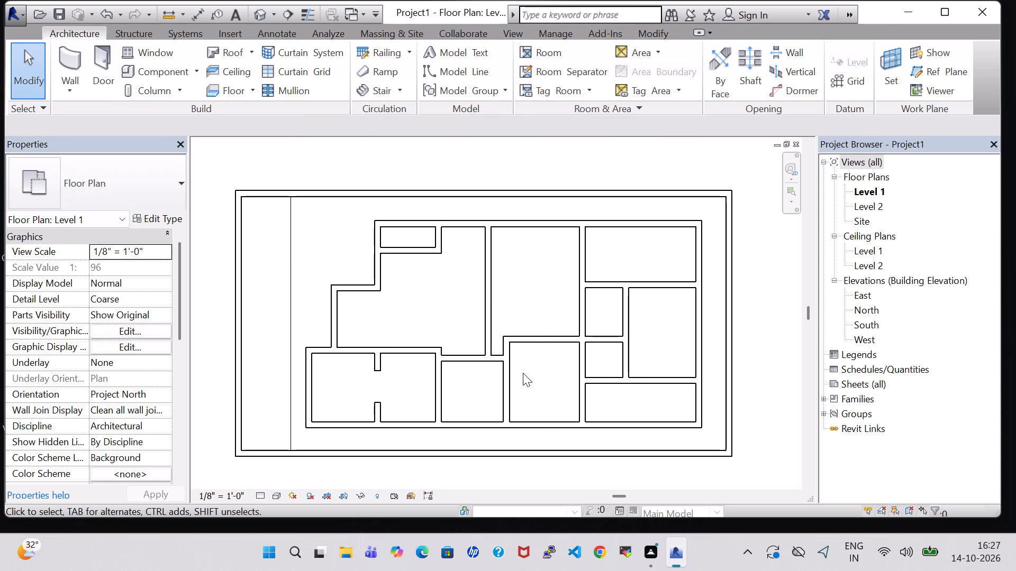
# Duplicate the Generic - 8" type of the wall north of the east southwest room as a new type named INNER WALL.
pyautogui.scroll(4, 523, 373)
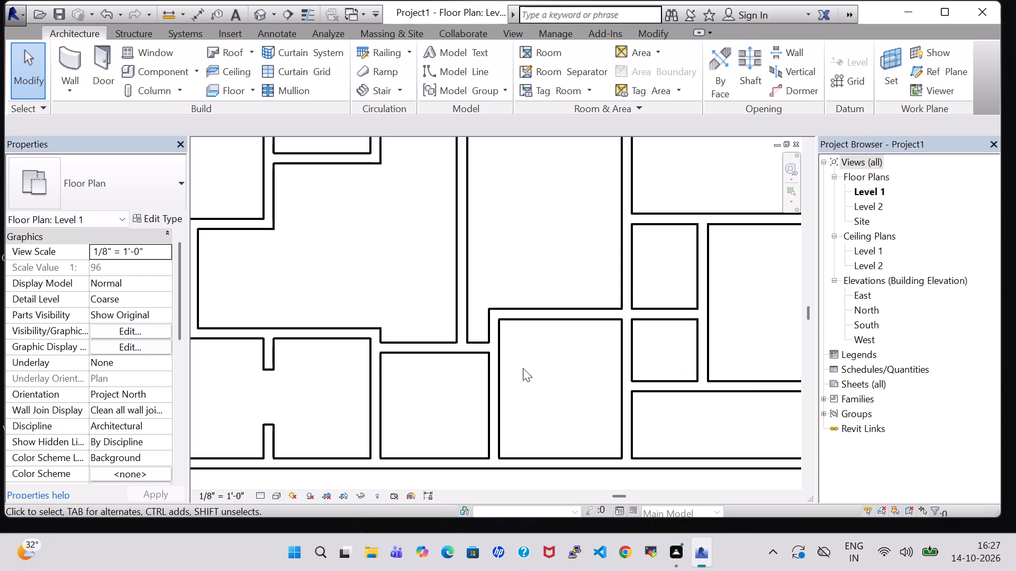
pyautogui.moveTo(537, 361); pyautogui.dragTo(536, 333, button='middle')
pyautogui.scroll(-2, 536, 333)
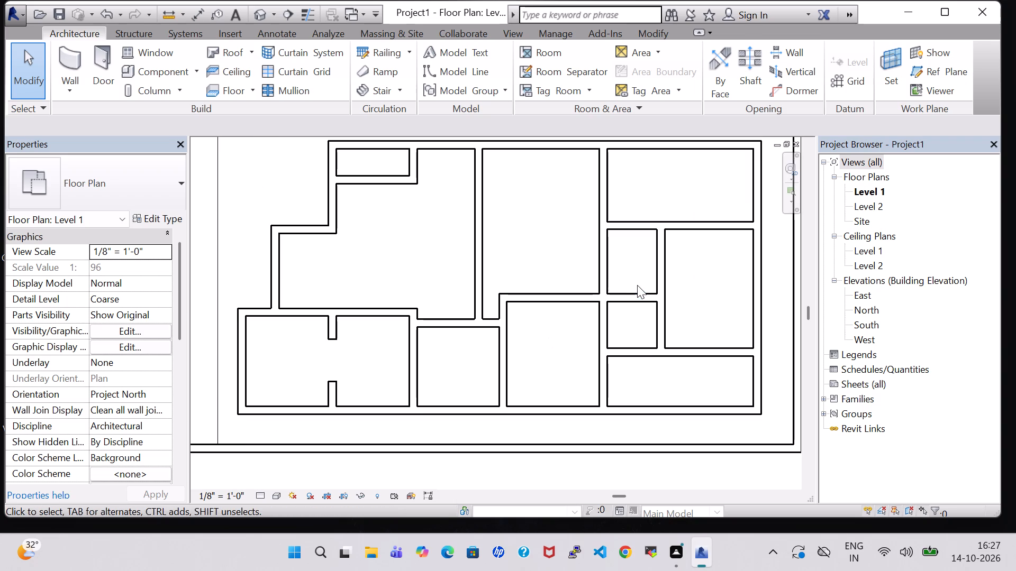
pyautogui.scroll(-2, 540, 317)
pyautogui.click(425, 320)
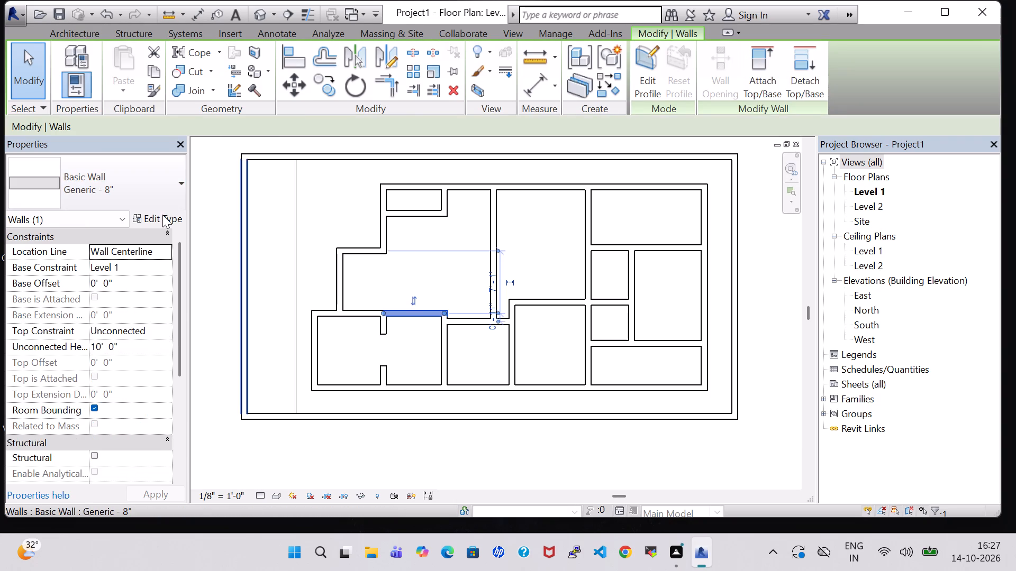
pyautogui.click(162, 215)
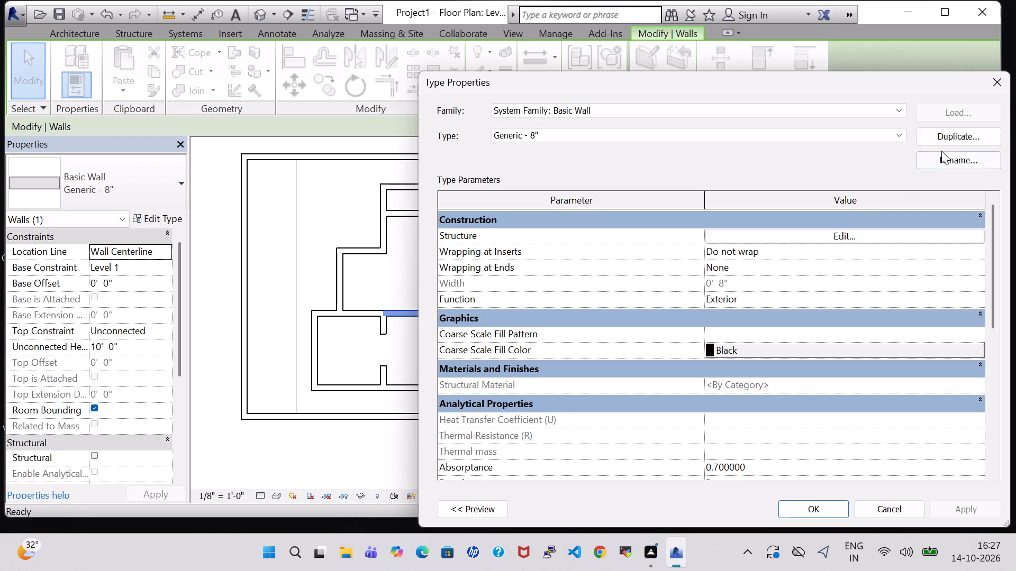
pyautogui.click(940, 131)
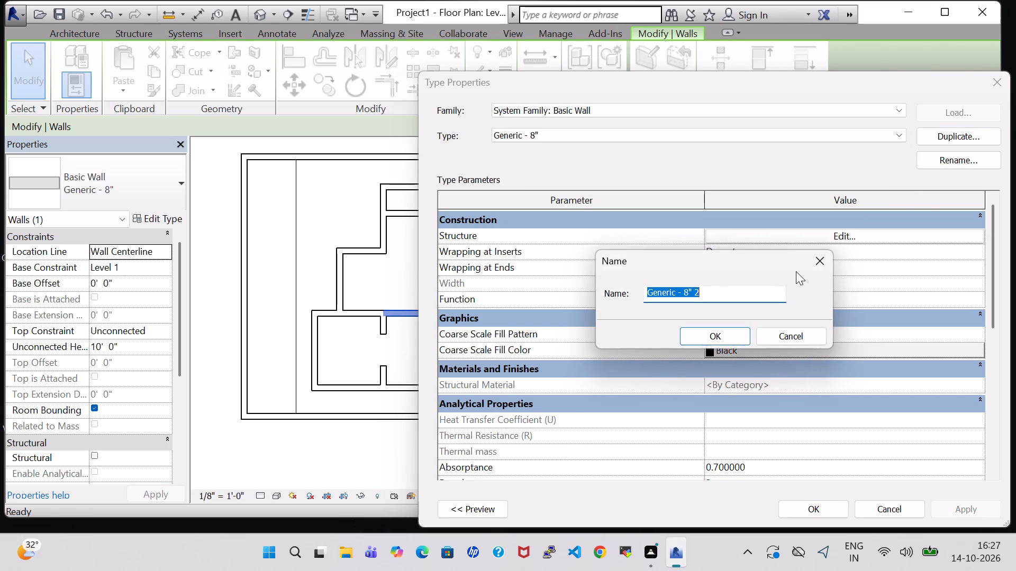
pyautogui.press('BackSpace')
pyautogui.write('INNER')
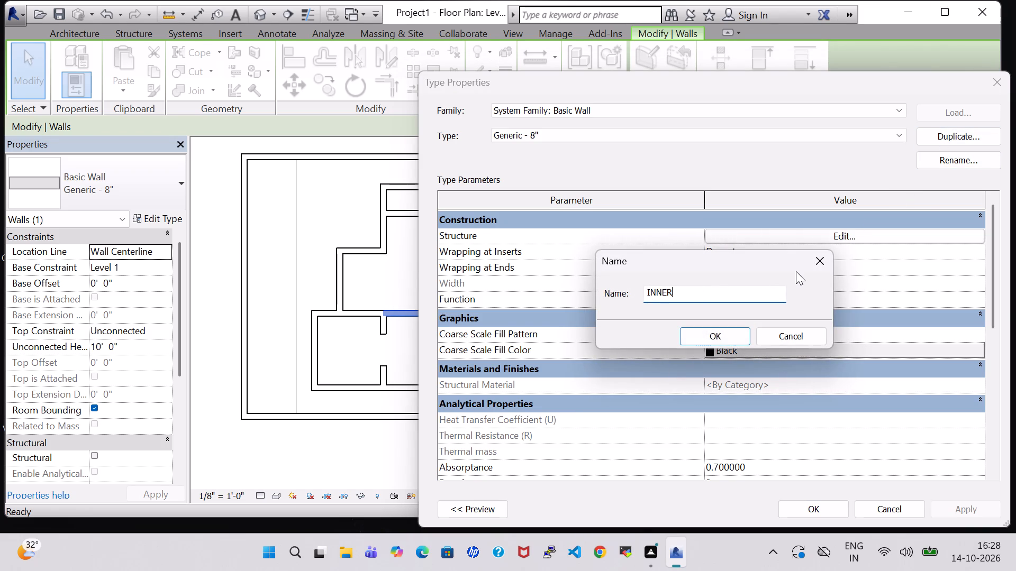
pyautogui.press('space')
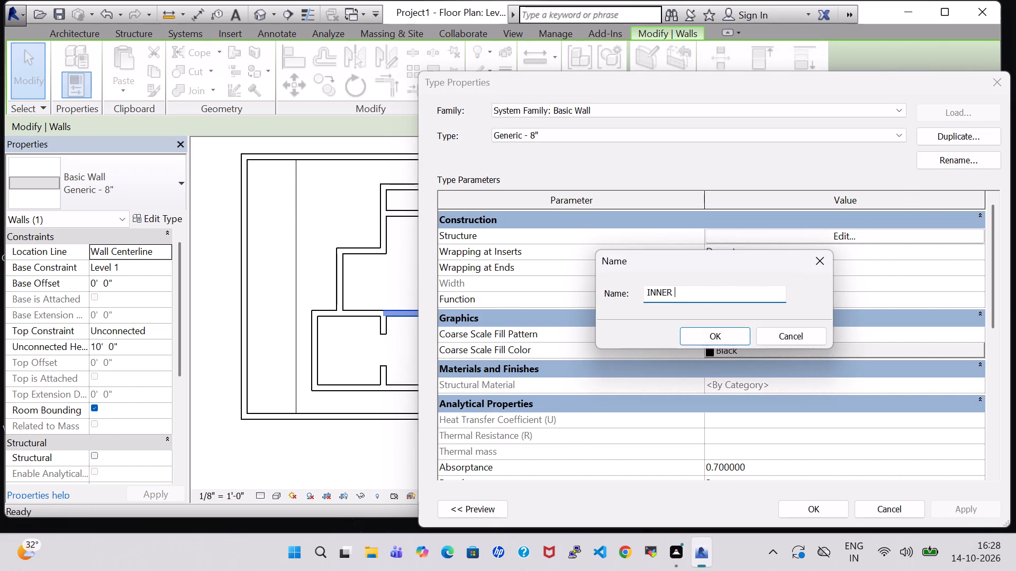
pyautogui.write('WAL')
pyautogui.press('l')
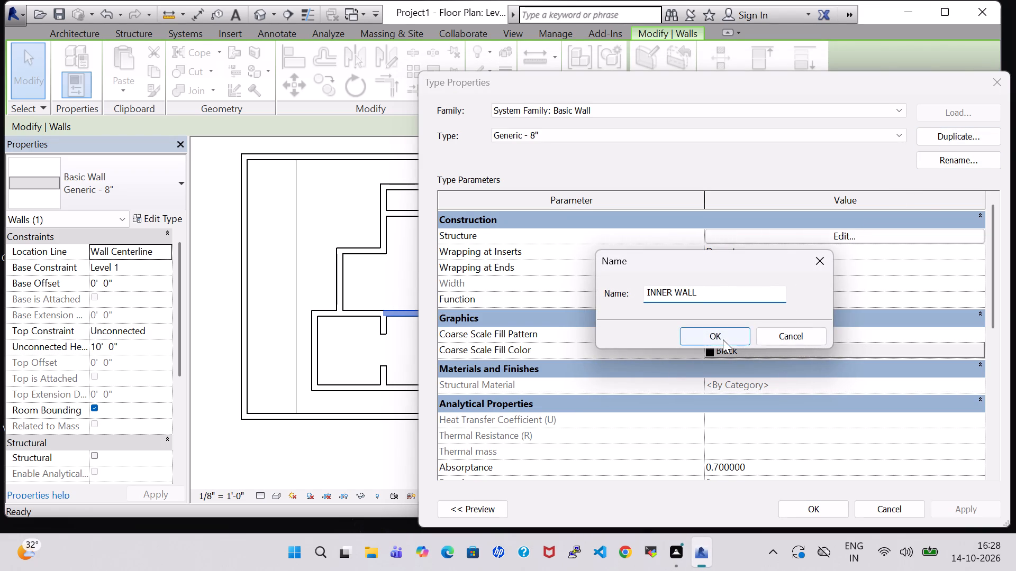
pyautogui.click(723, 339)
# Set the INNER WALL type's structure layer thickness to 6" and apply the type to the selected wall.
pyautogui.click(845, 236)
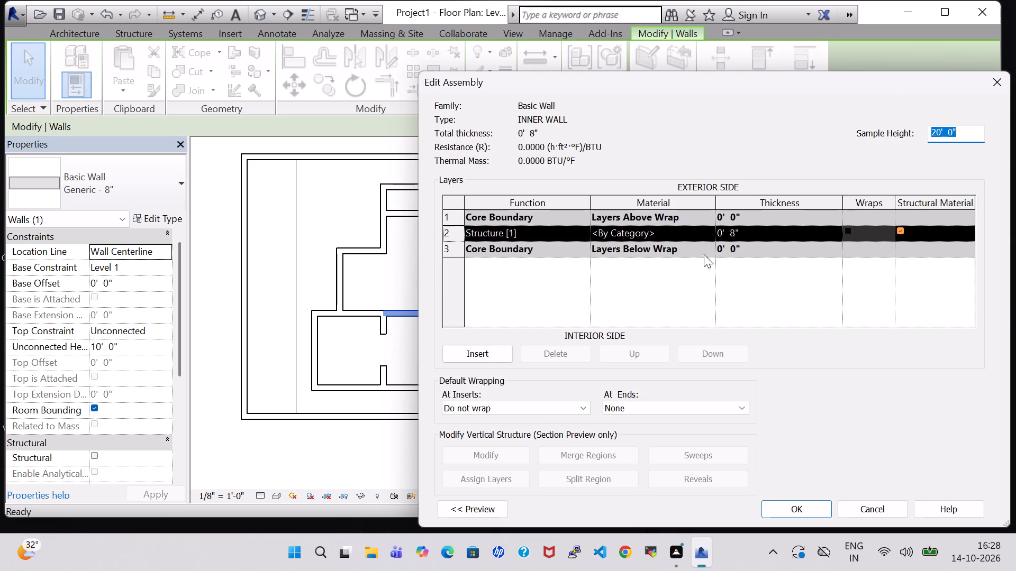
pyautogui.click(733, 234)
pyautogui.press('Right')
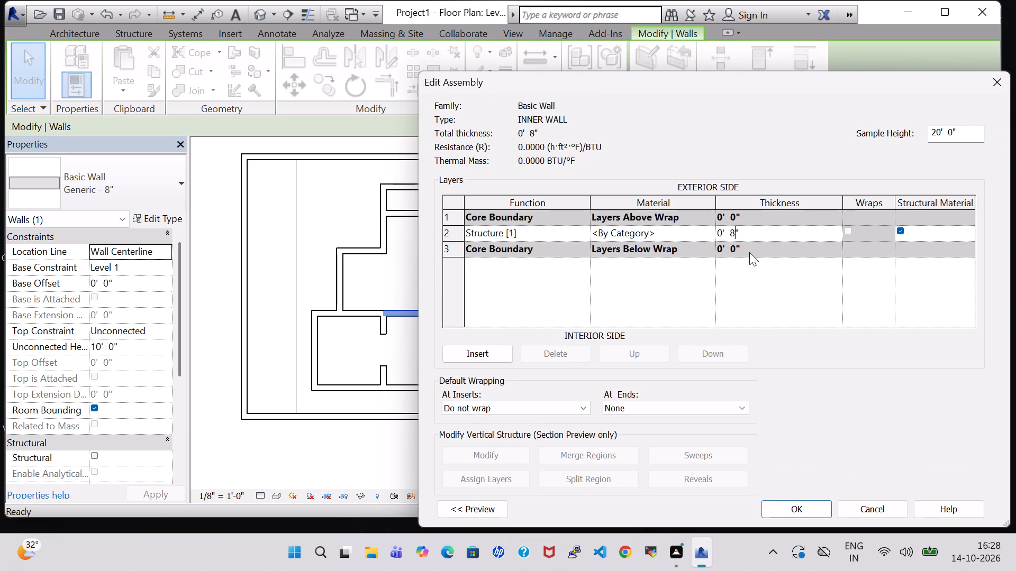
pyautogui.press('BackSpace')
pyautogui.press('6')
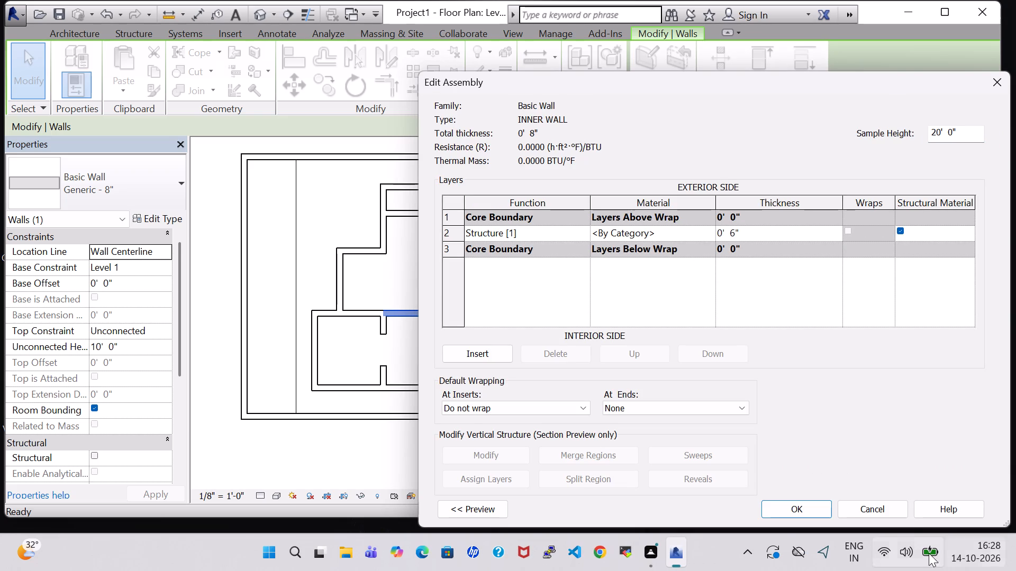
pyautogui.click(804, 512)
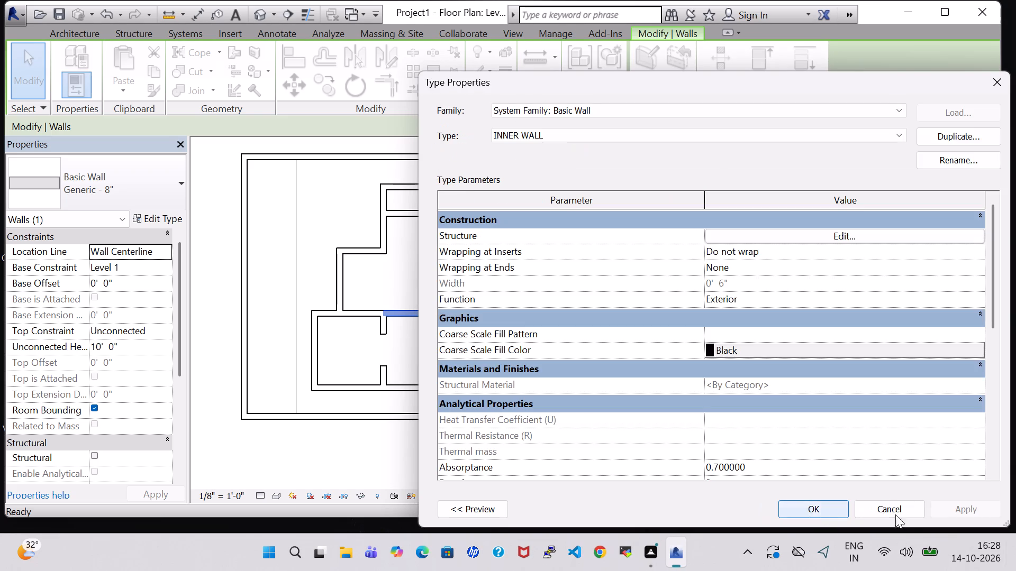
pyautogui.click(809, 511)
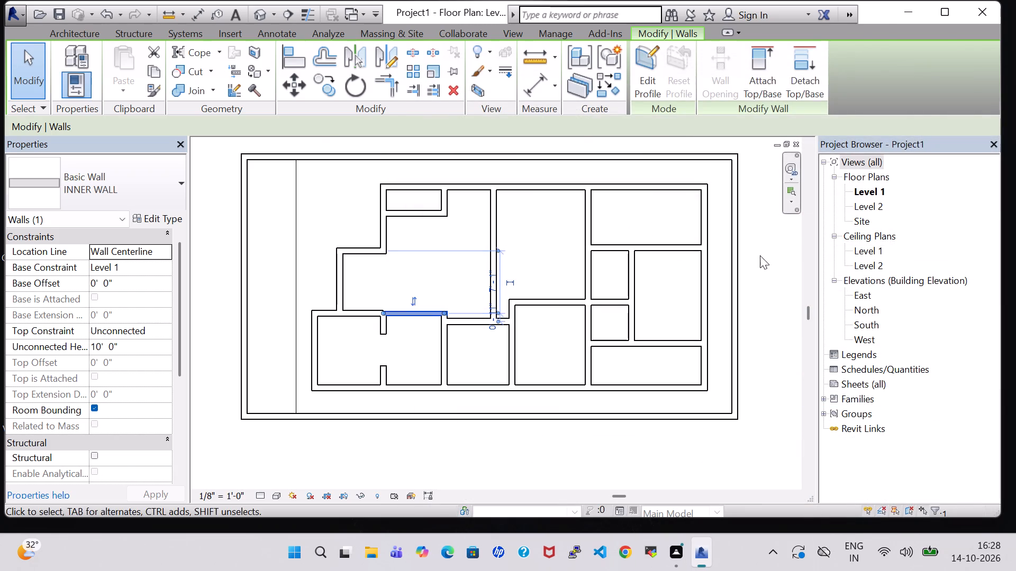
pyautogui.click(760, 255)
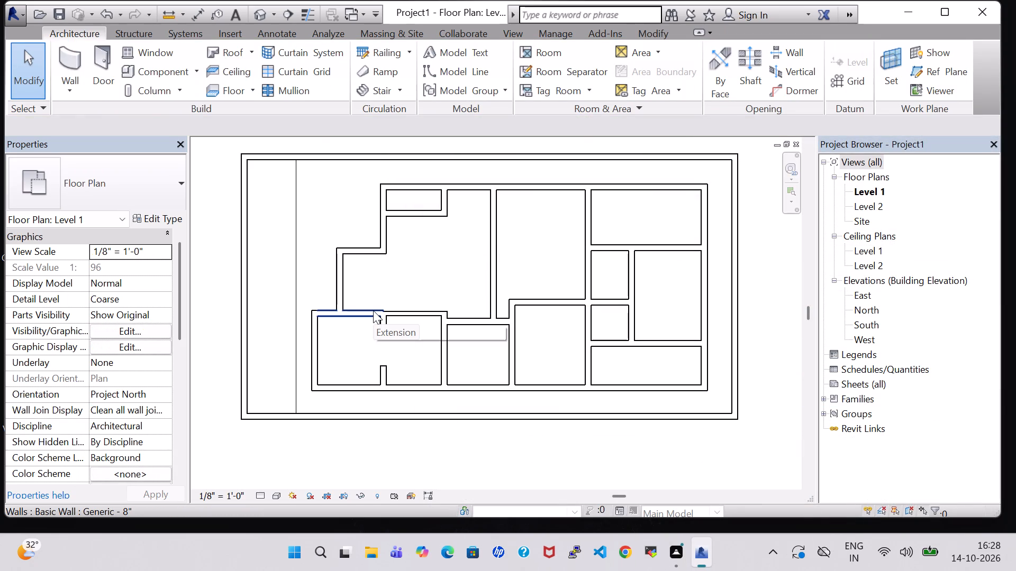
# Change the wall east of the southwest rooms and the long north-south central partition to the INNER WALL type.
pyautogui.click(418, 312)
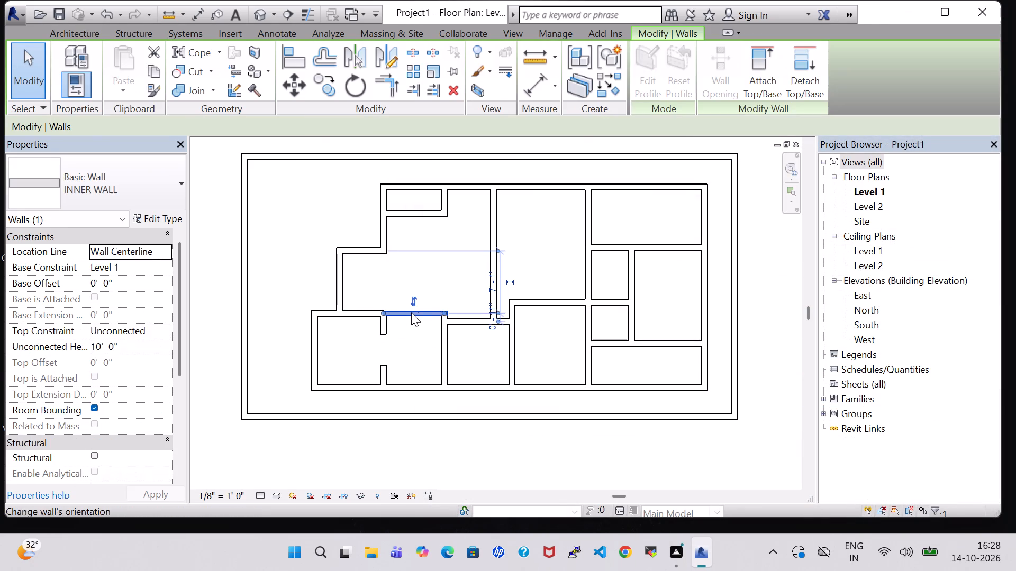
pyautogui.click(440, 340)
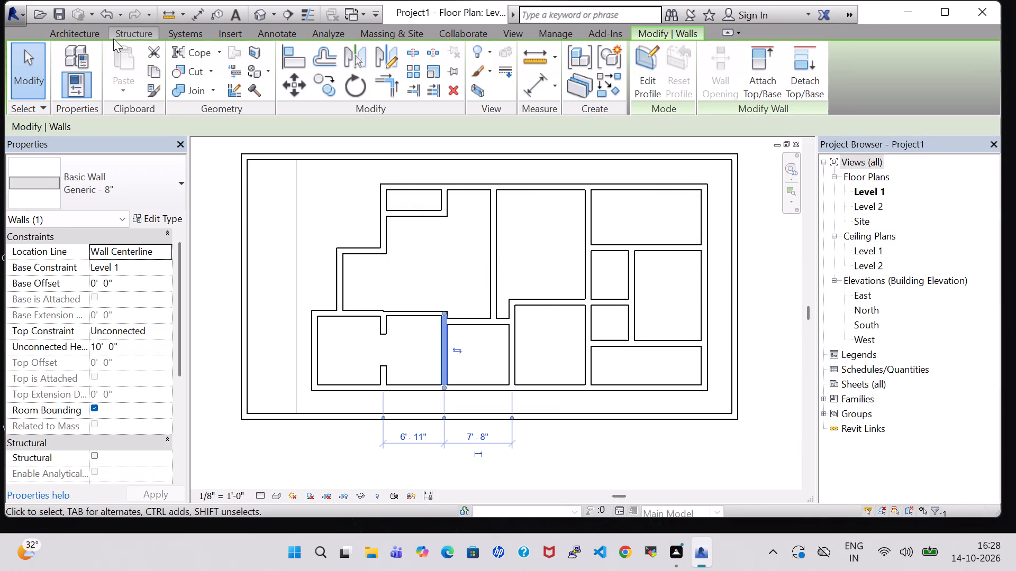
pyautogui.click(165, 195)
pyautogui.click(123, 414)
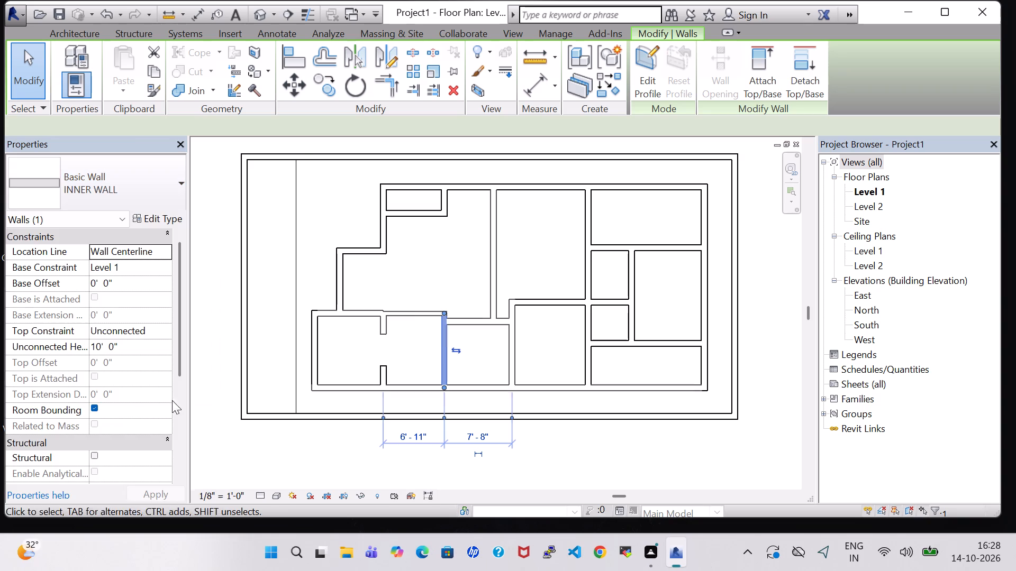
pyautogui.click(500, 248)
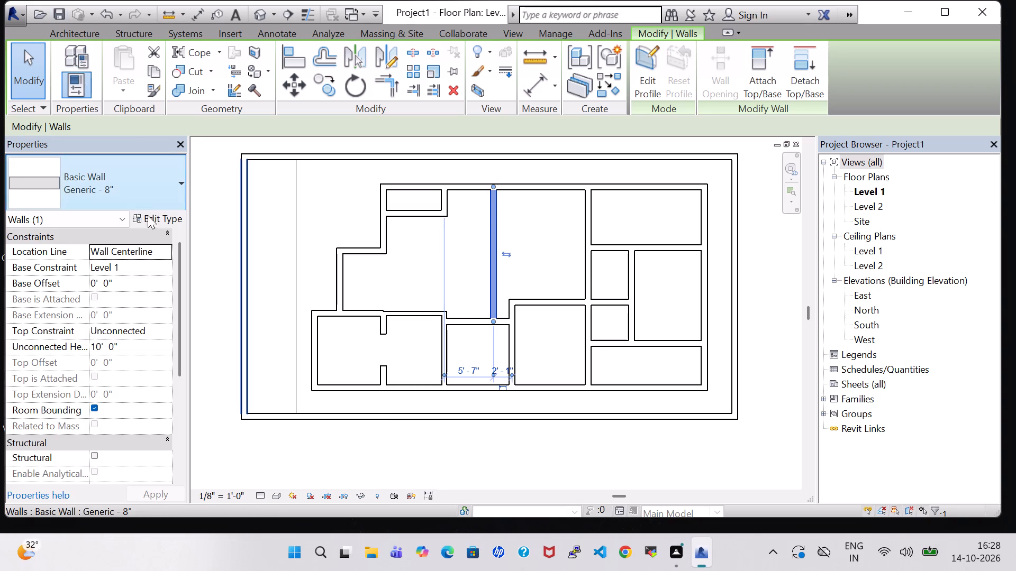
pyautogui.click(137, 181)
pyautogui.click(129, 416)
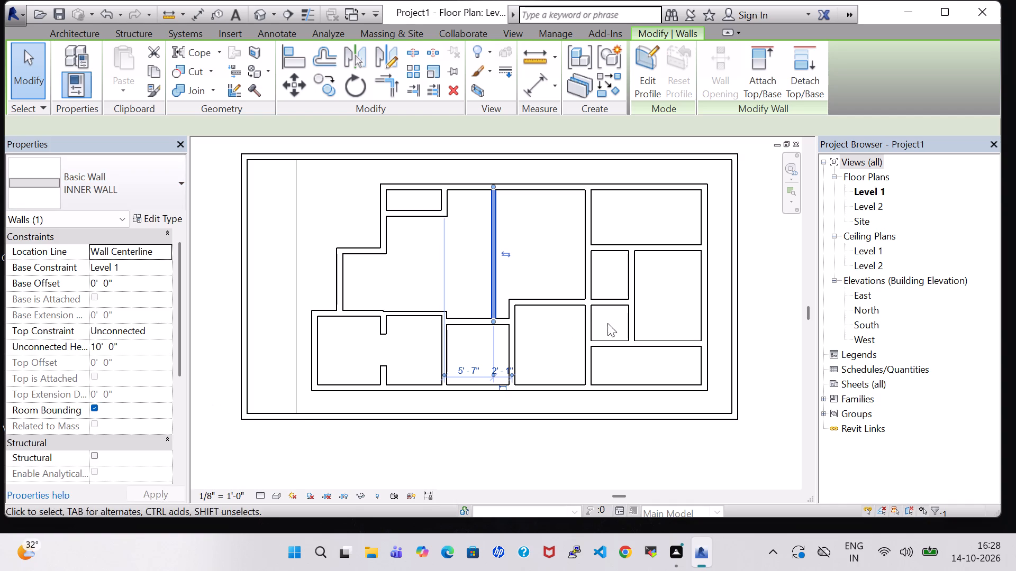
# Assign INNER WALL to the south-central room's north and east walls and to the horizontal wall running east from their corner.
pyautogui.click(474, 320)
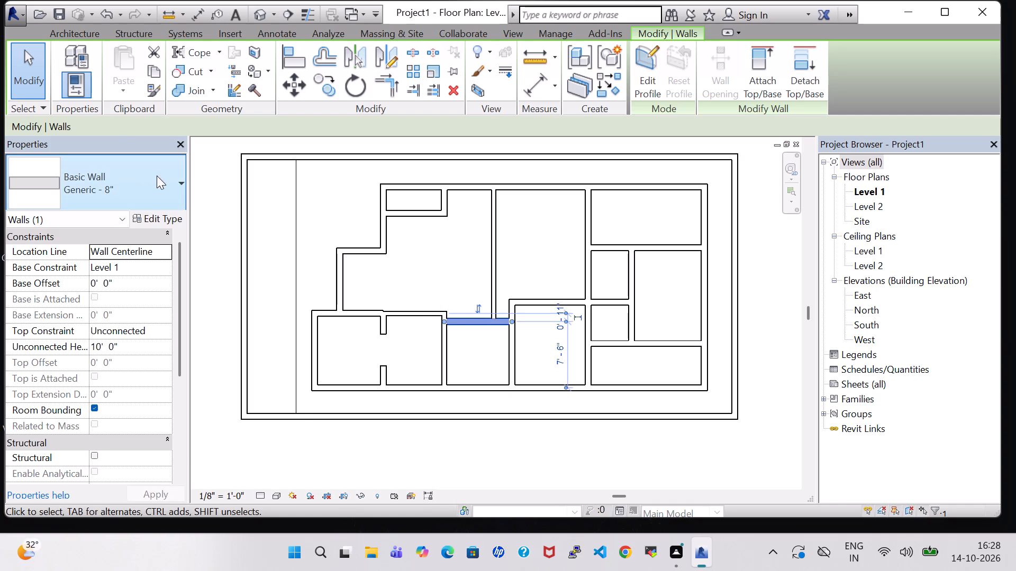
pyautogui.click(157, 176)
pyautogui.click(96, 422)
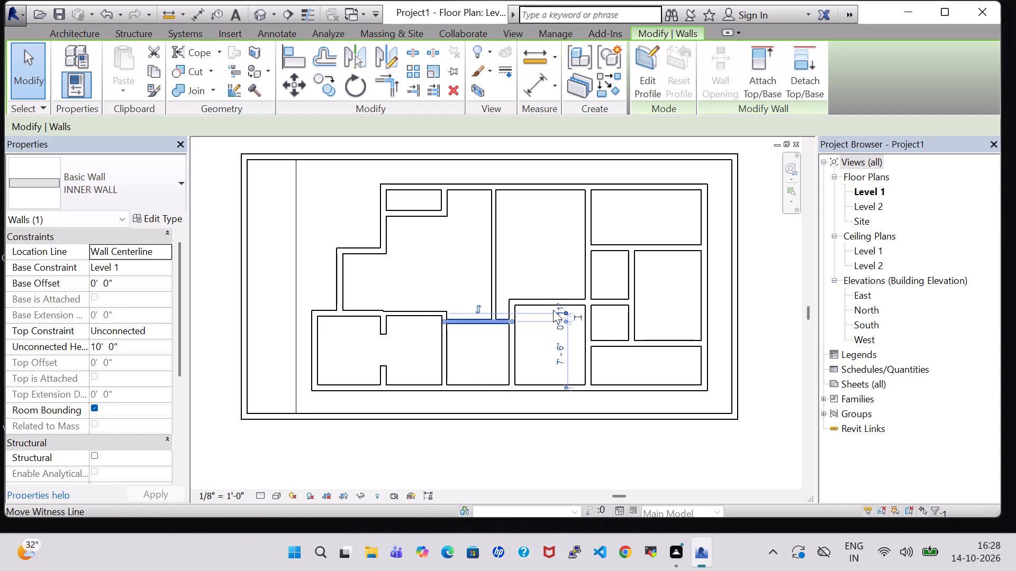
pyautogui.click(538, 304)
pyautogui.click(132, 181)
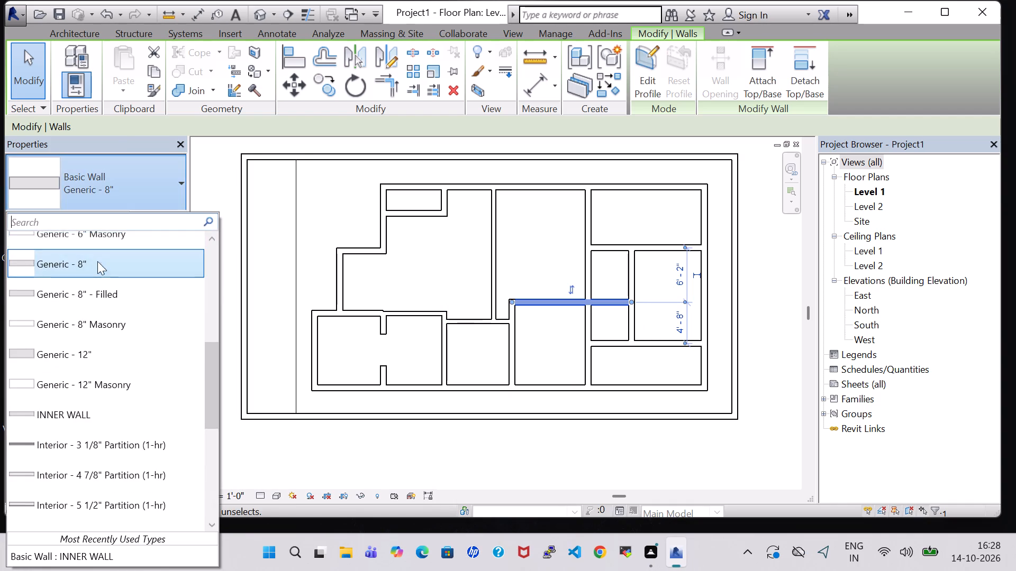
pyautogui.click(122, 423)
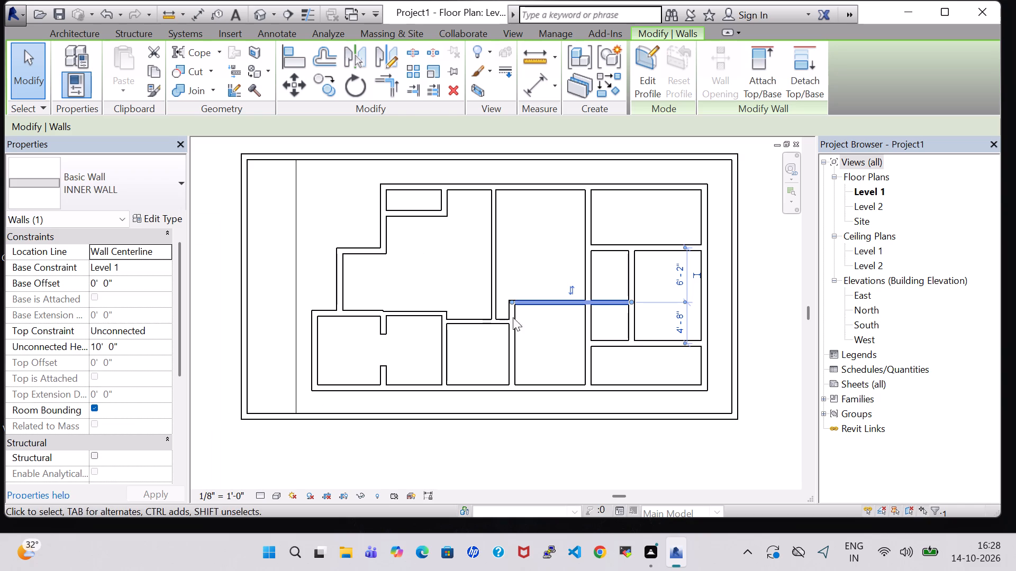
pyautogui.click(507, 351)
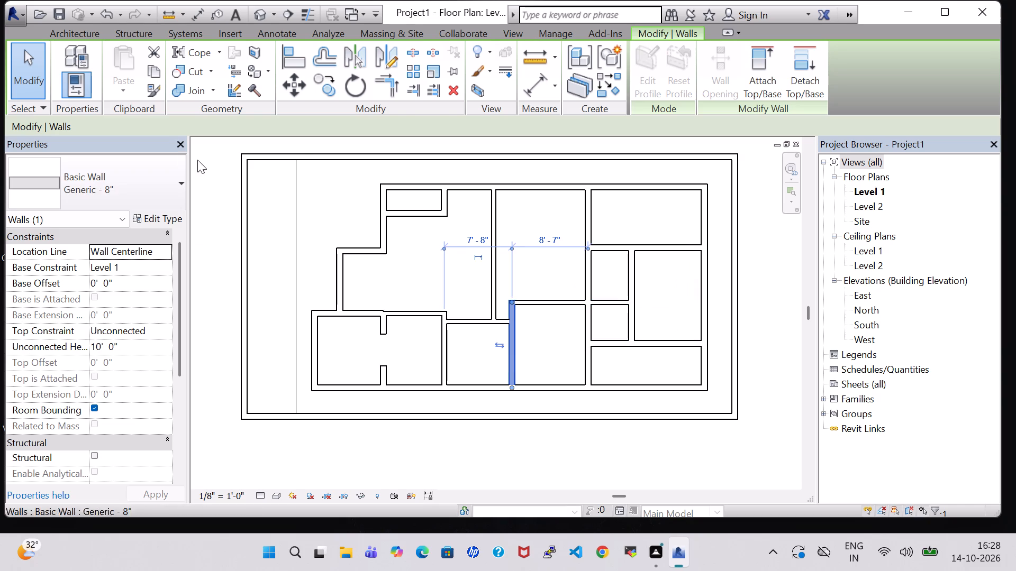
pyautogui.click(146, 174)
pyautogui.click(74, 415)
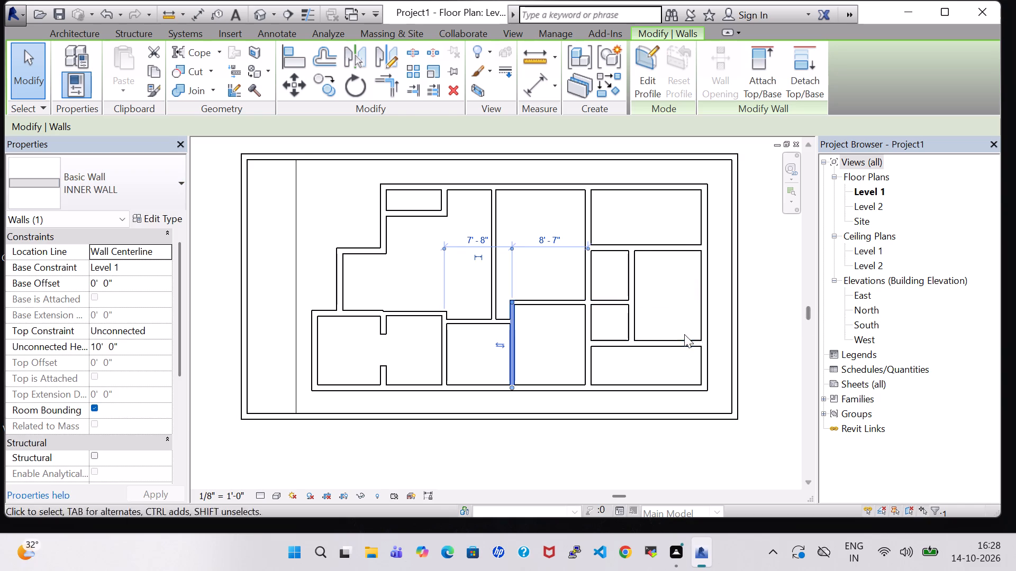
# Assign INNER WALL to the full-height partition west of the eastern rooms, the southeast room's north wall and the wall beside the two small rooms.
pyautogui.click(594, 321)
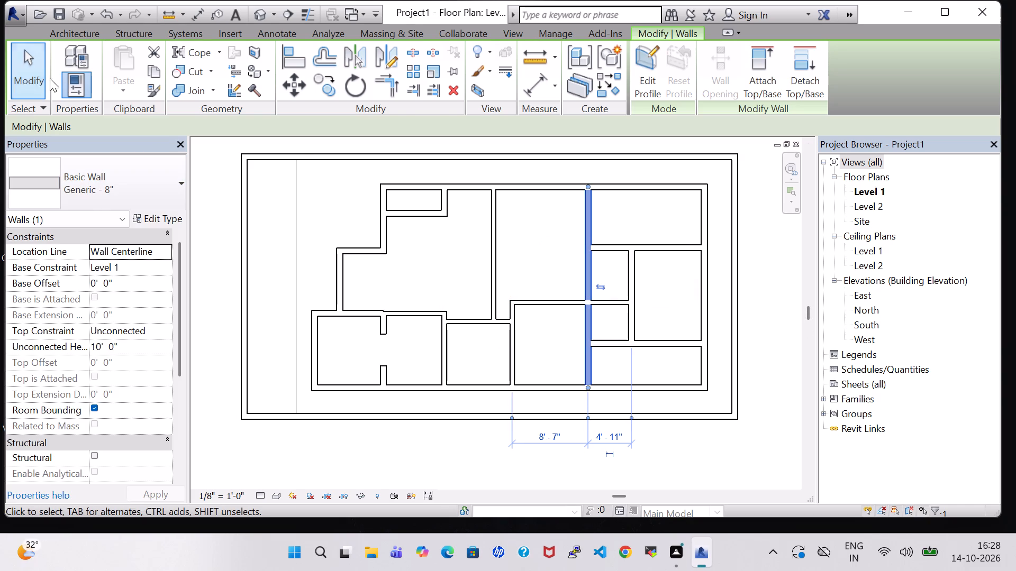
pyautogui.click(169, 176)
pyautogui.click(87, 409)
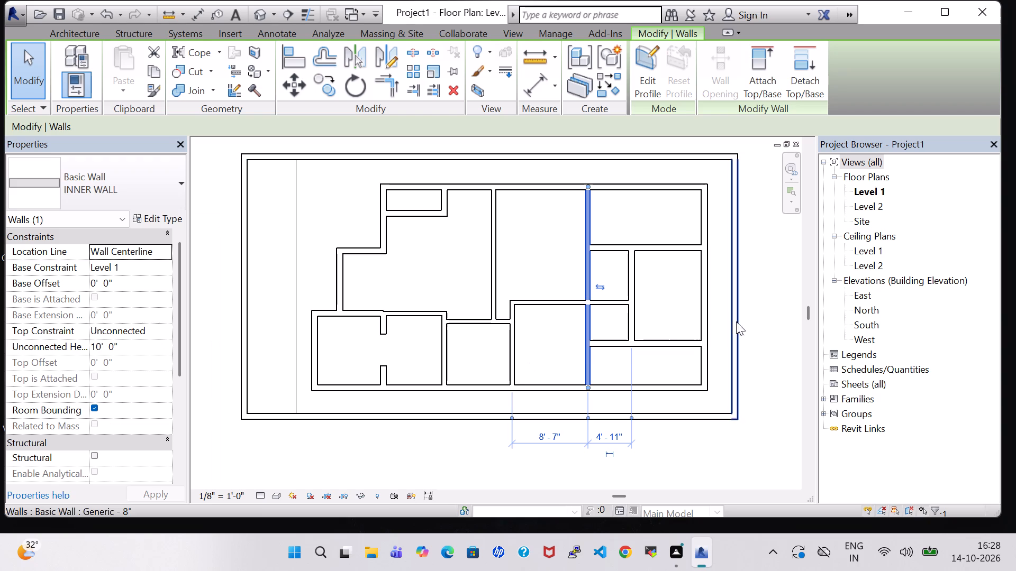
pyautogui.click(674, 339)
pyautogui.click(147, 194)
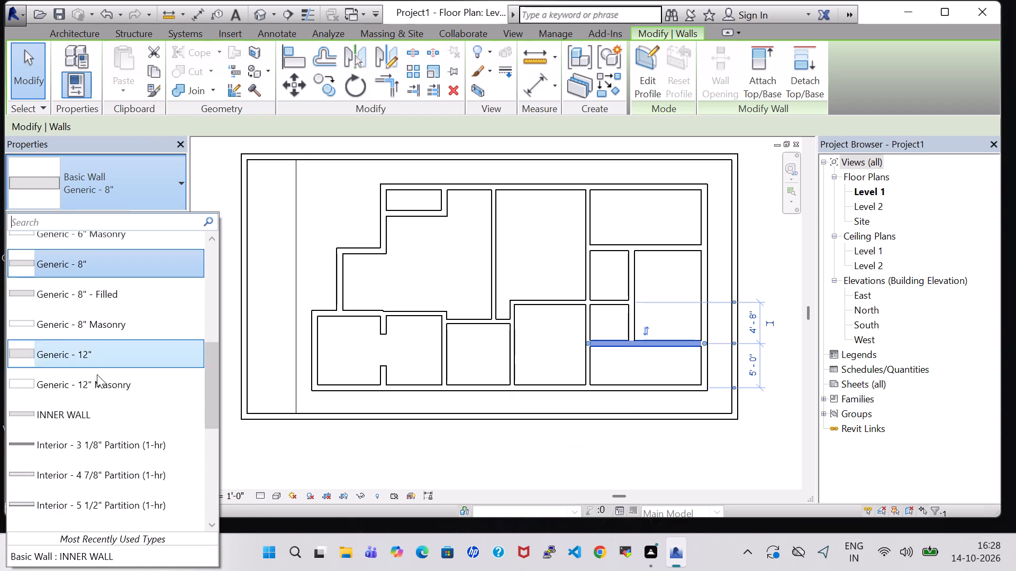
pyautogui.click(119, 415)
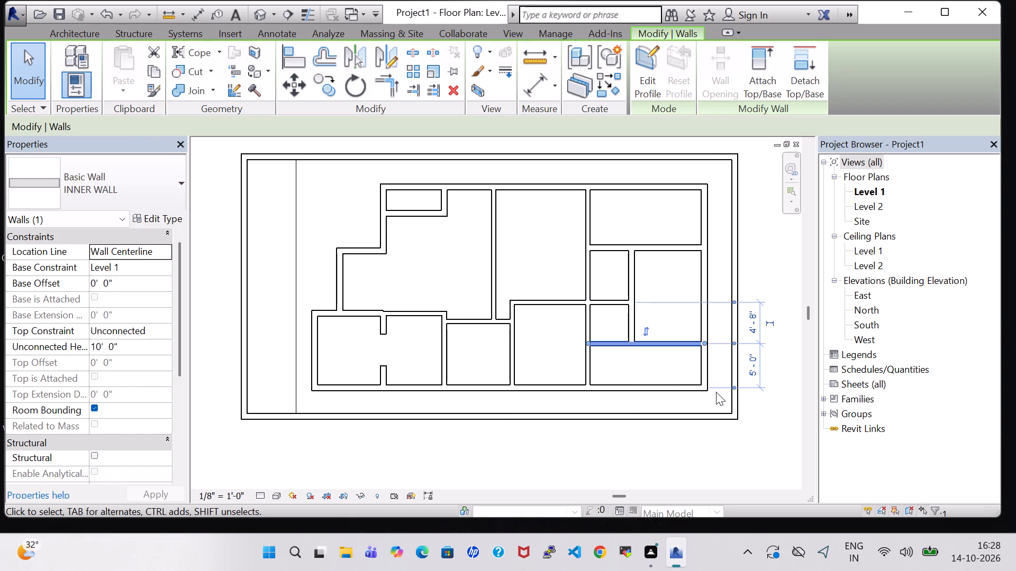
pyautogui.click(624, 315)
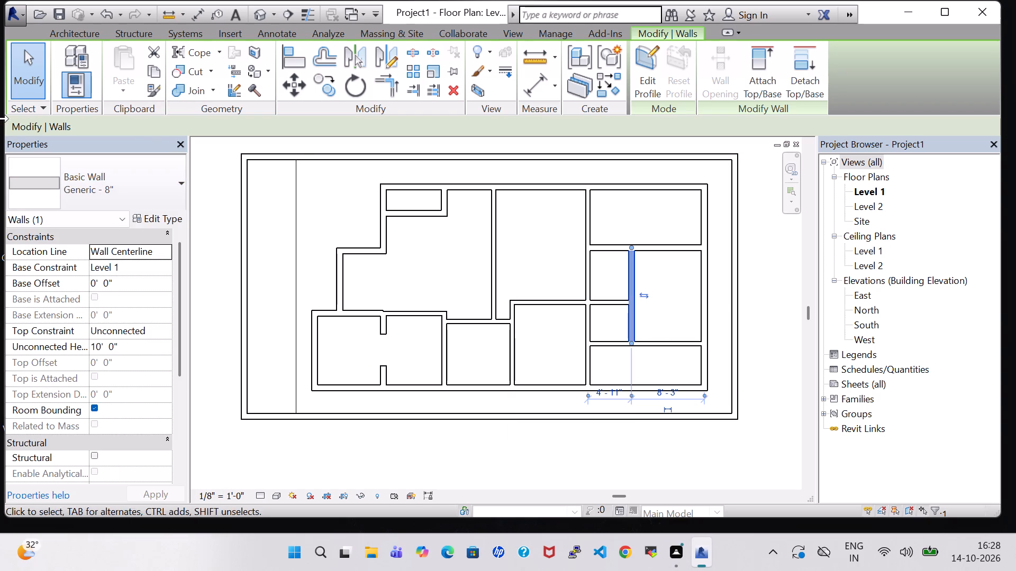
pyautogui.click(134, 191)
pyautogui.click(122, 408)
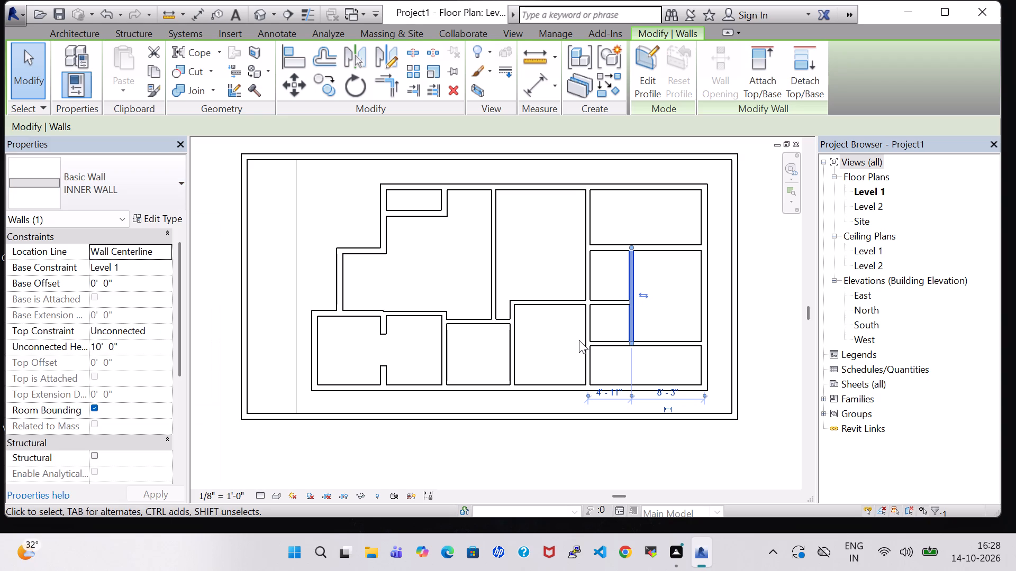
# Change the horizontal wall south of the northeast room to the INNER WALL type.
pyautogui.click(608, 305)
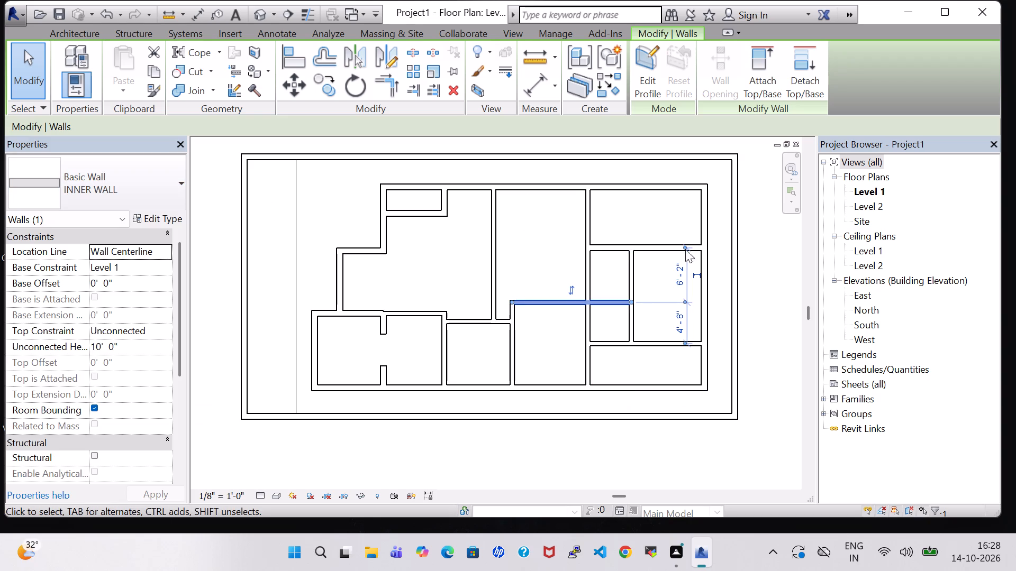
pyautogui.click(666, 247)
pyautogui.click(116, 192)
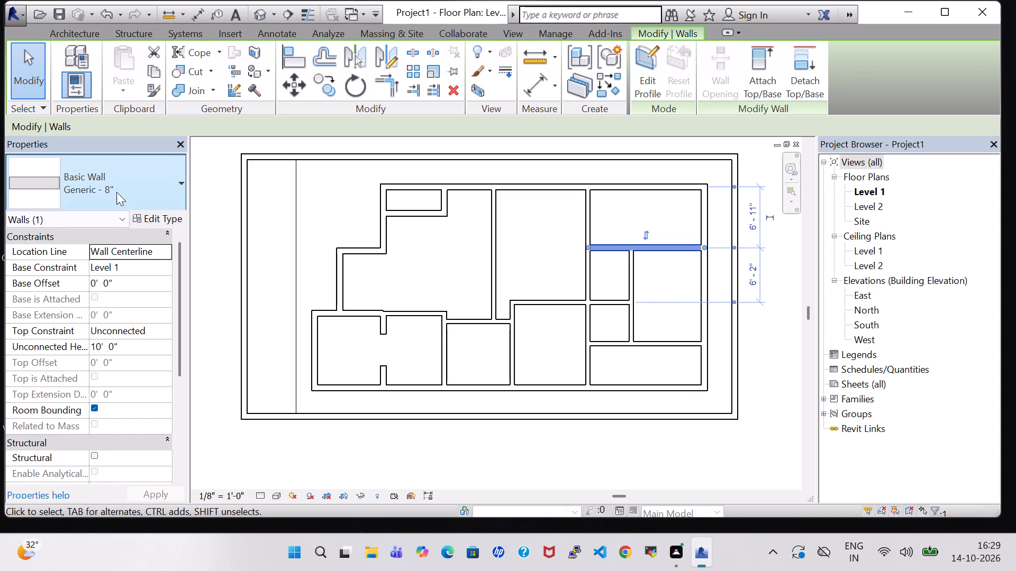
pyautogui.click(126, 425)
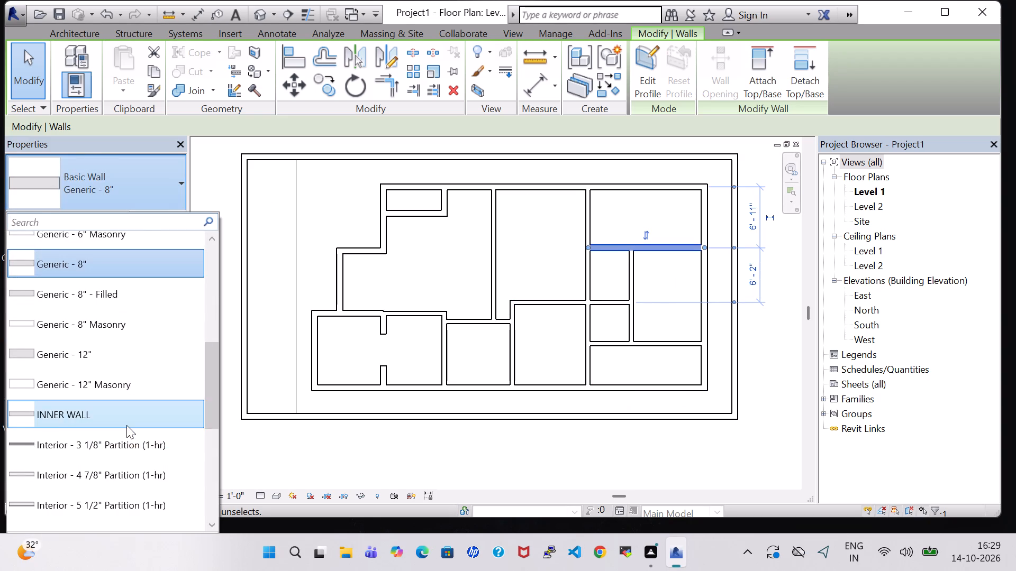
pyautogui.click(758, 345)
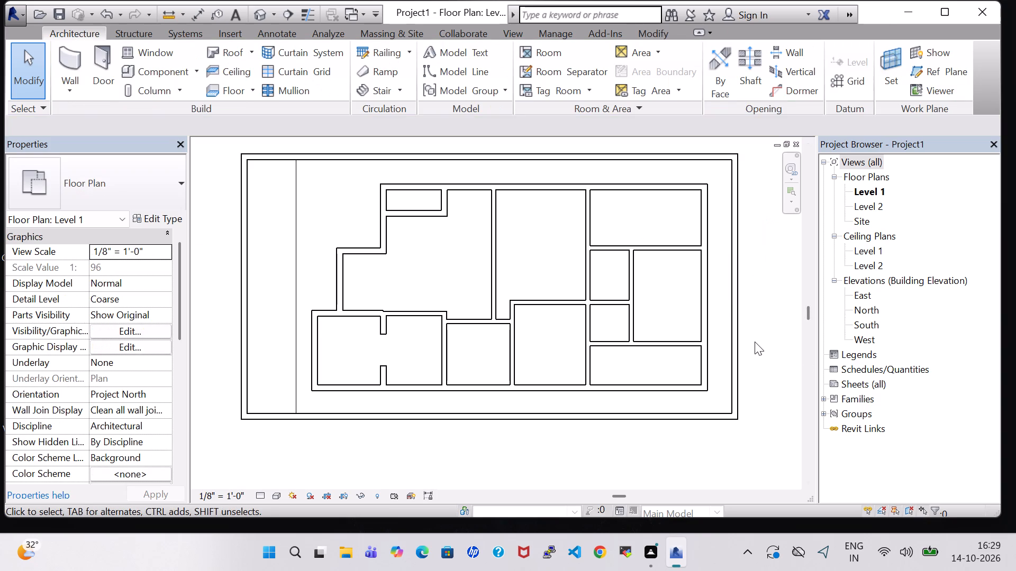
# Change the south and east walls of the small northwest room to the INNER WALL type.
pyautogui.click(434, 217)
pyautogui.click(109, 185)
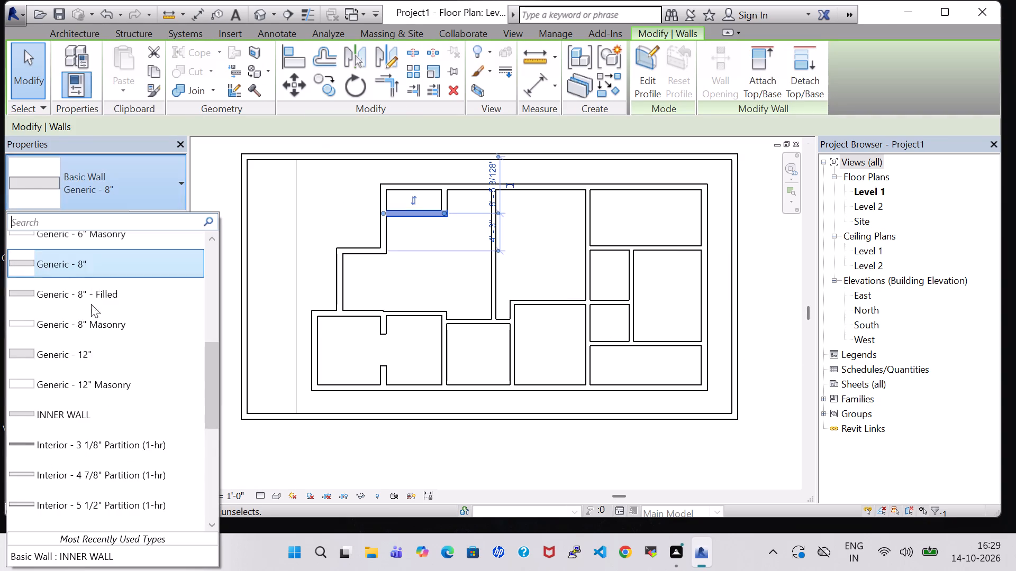
pyautogui.click(83, 414)
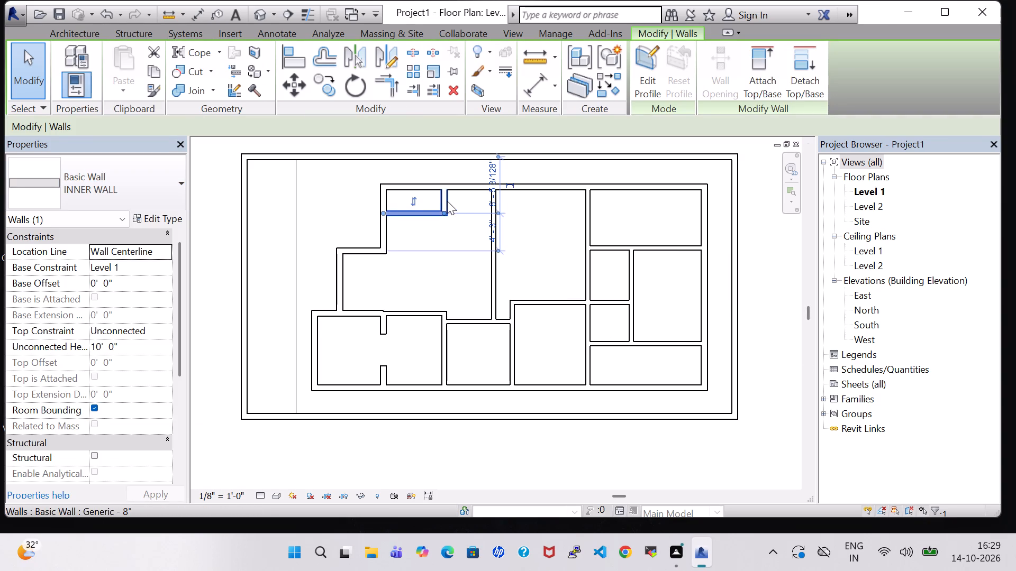
pyautogui.click(446, 200)
pyautogui.click(153, 170)
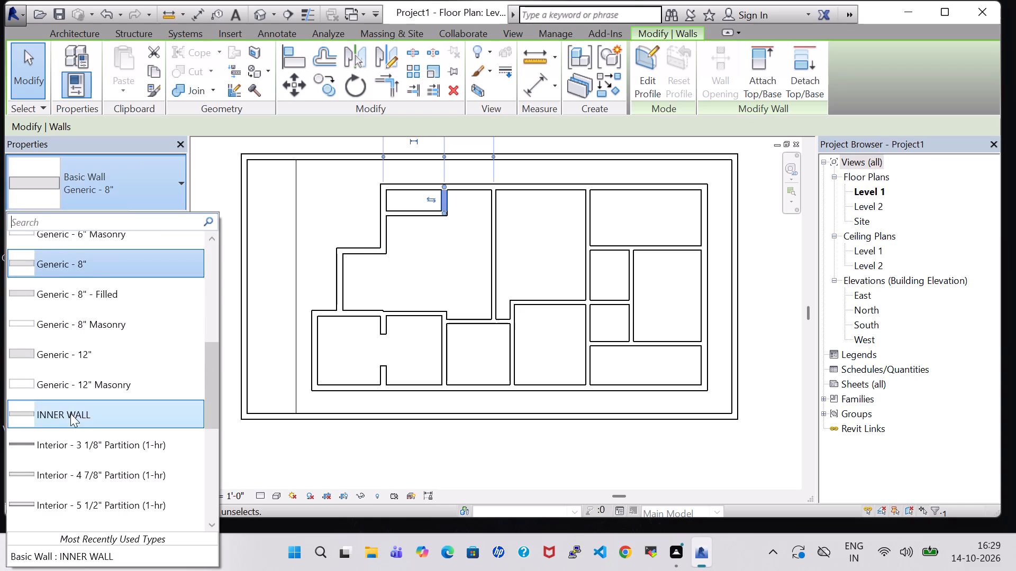
pyautogui.click(70, 415)
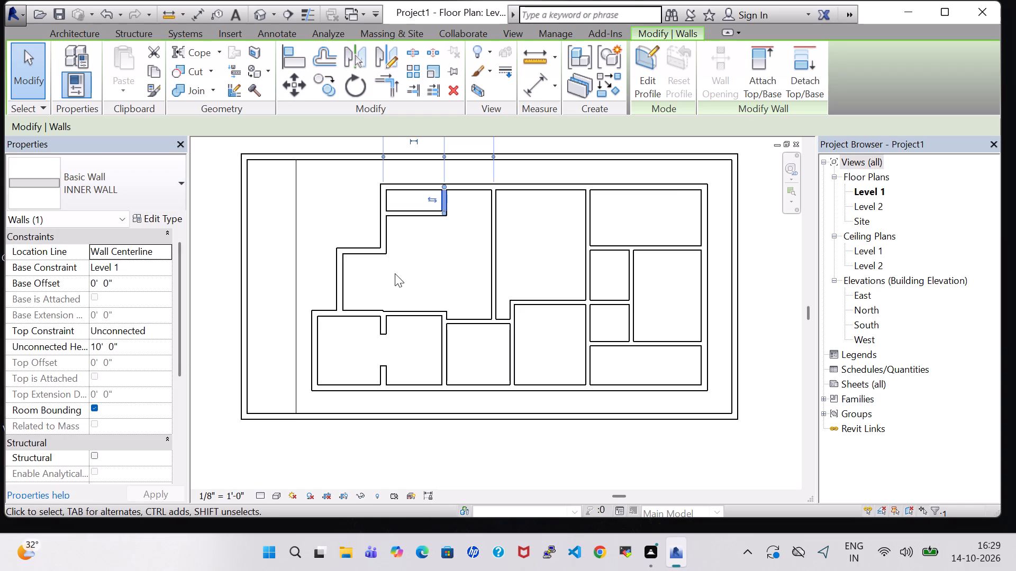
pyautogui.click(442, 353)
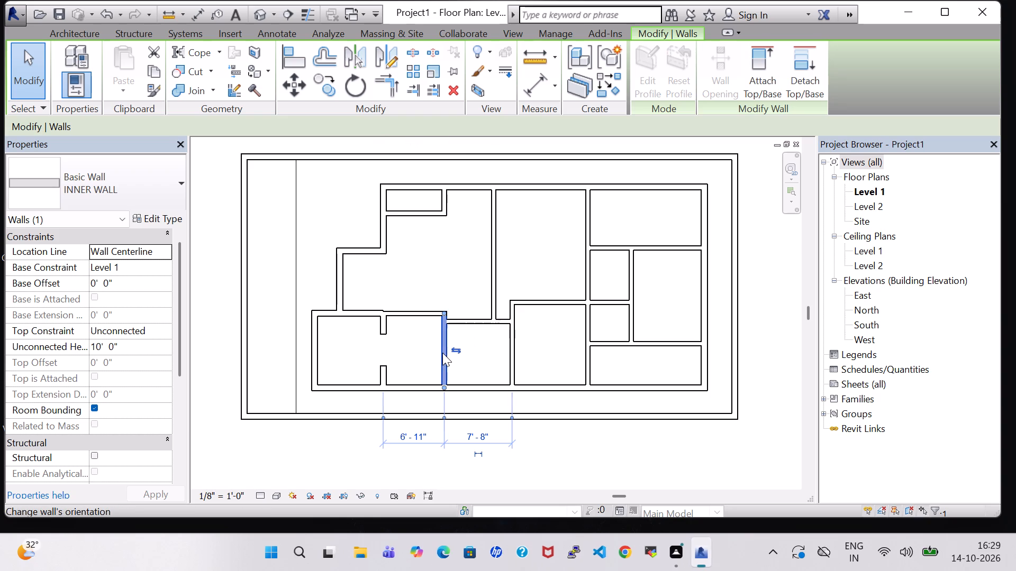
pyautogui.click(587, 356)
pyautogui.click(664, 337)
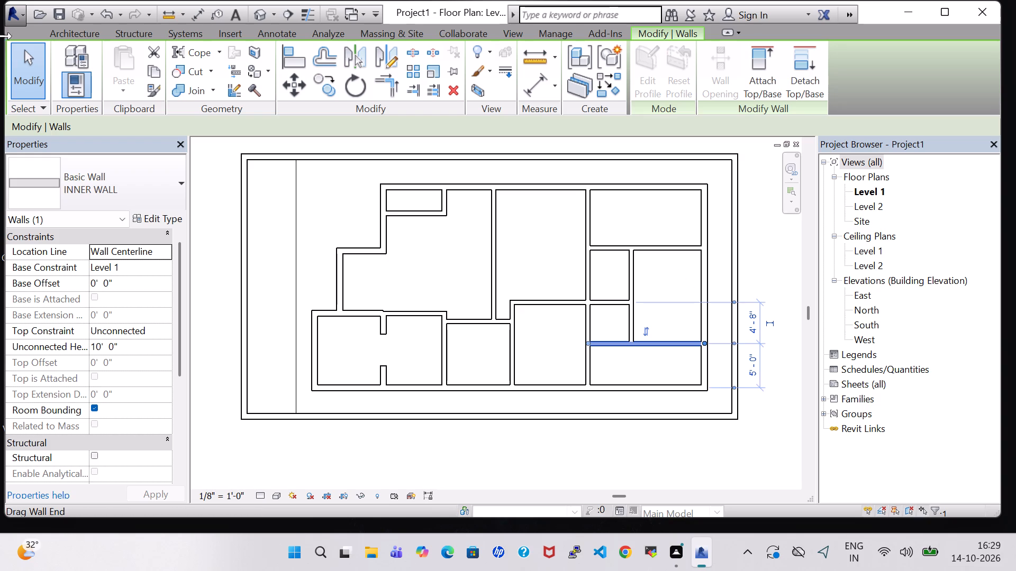
# Draw a north-south Generic - 8" wall across the northeast room, about 4'-5" from the east exterior wall.
pyautogui.click(65, 35)
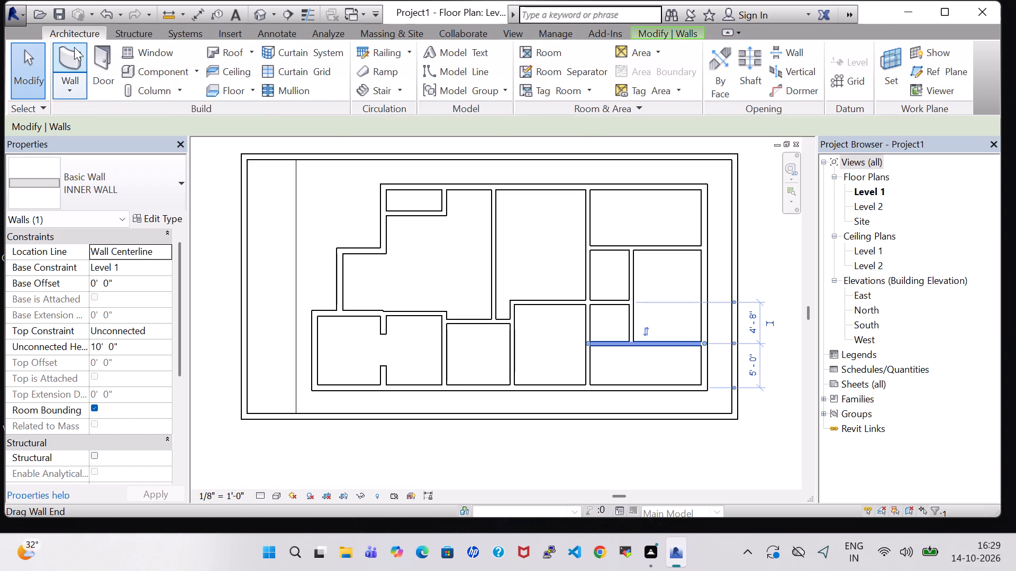
pyautogui.click(74, 47)
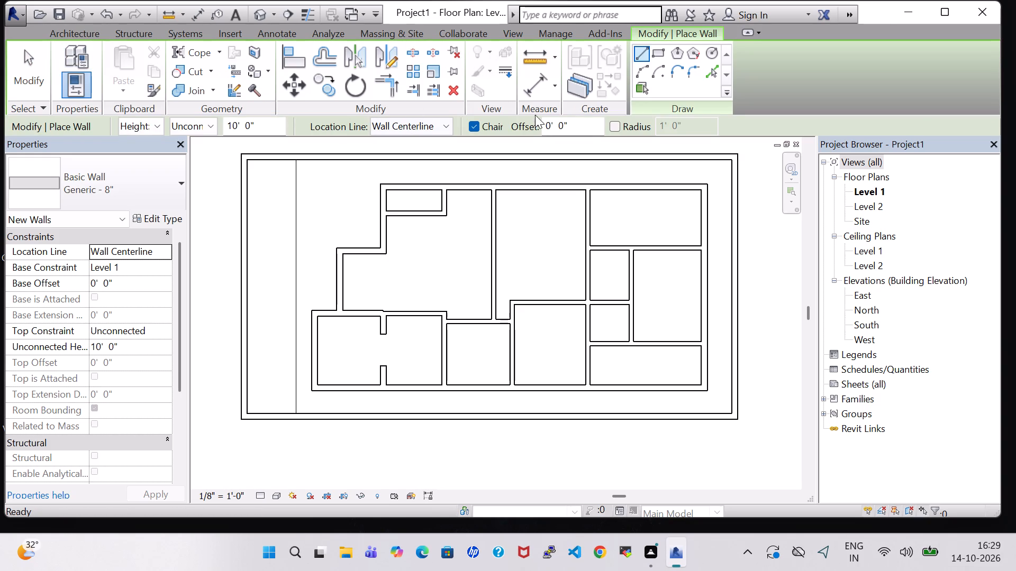
pyautogui.click(665, 189)
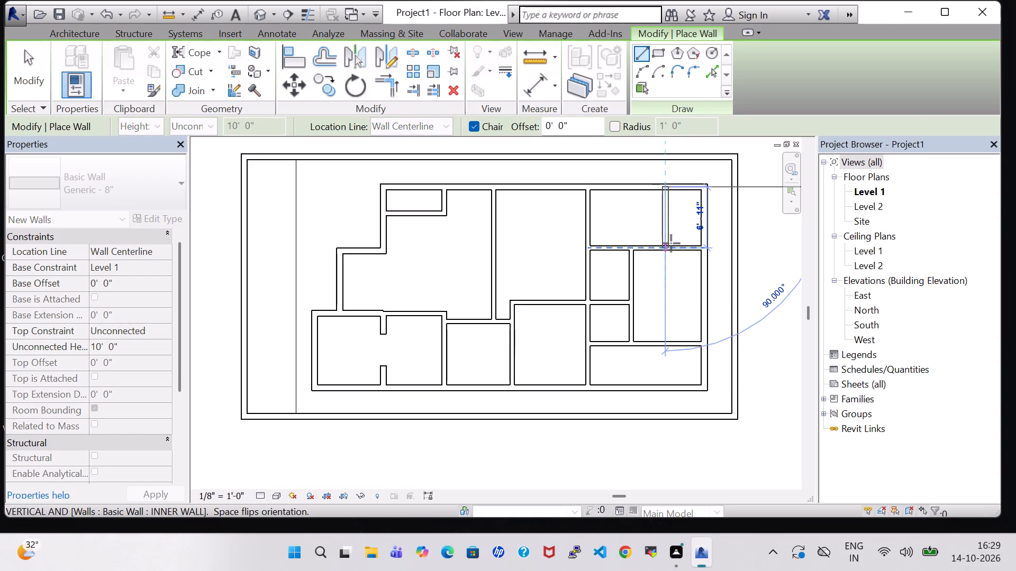
pyautogui.click(671, 245)
pyautogui.press('Escape')
pyautogui.press('Escape')
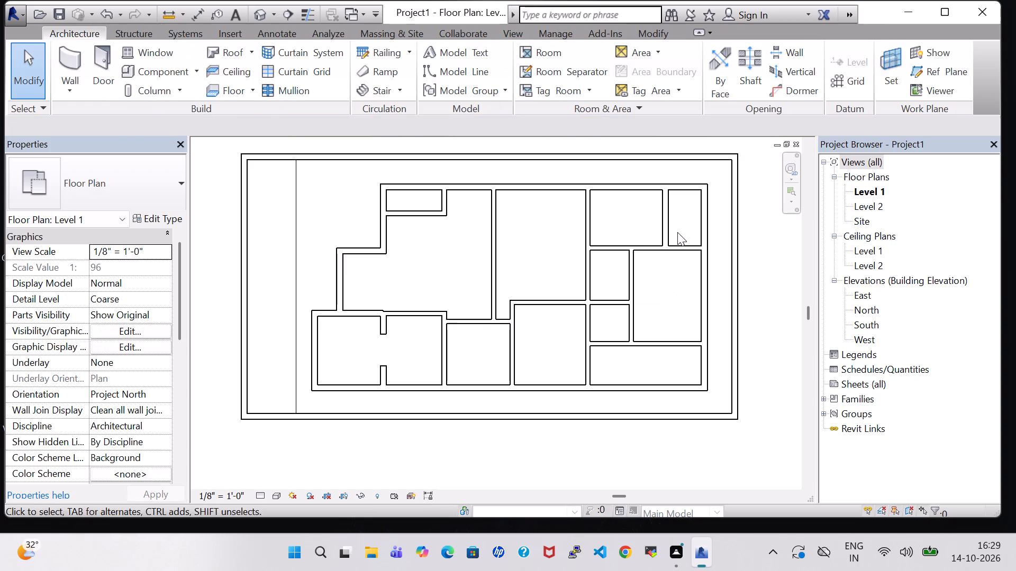
# Change the new partition in the northeast room to the INNER WALL type.
pyautogui.click(671, 228)
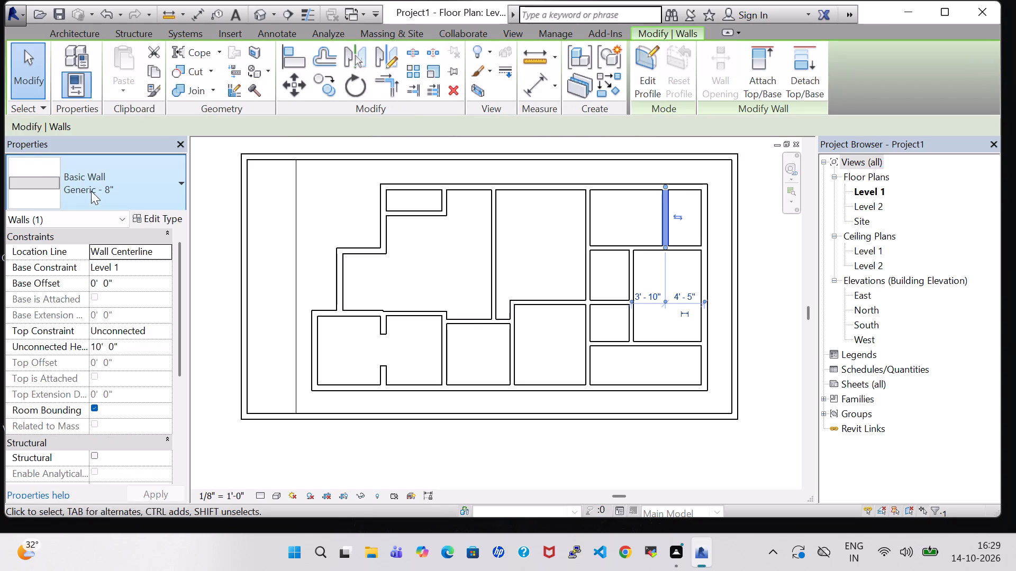
pyautogui.click(91, 191)
pyautogui.click(90, 409)
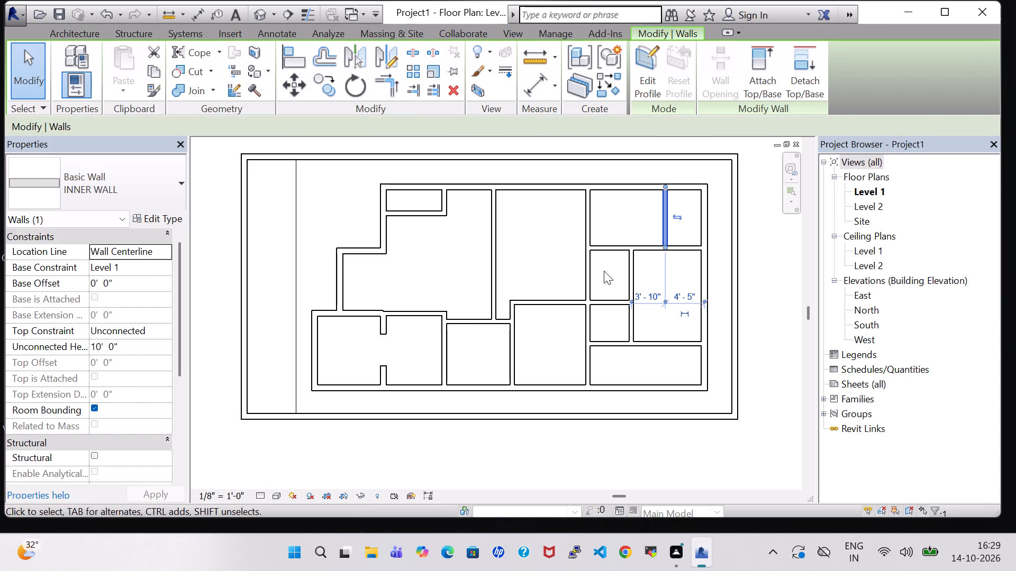
pyautogui.click(788, 275)
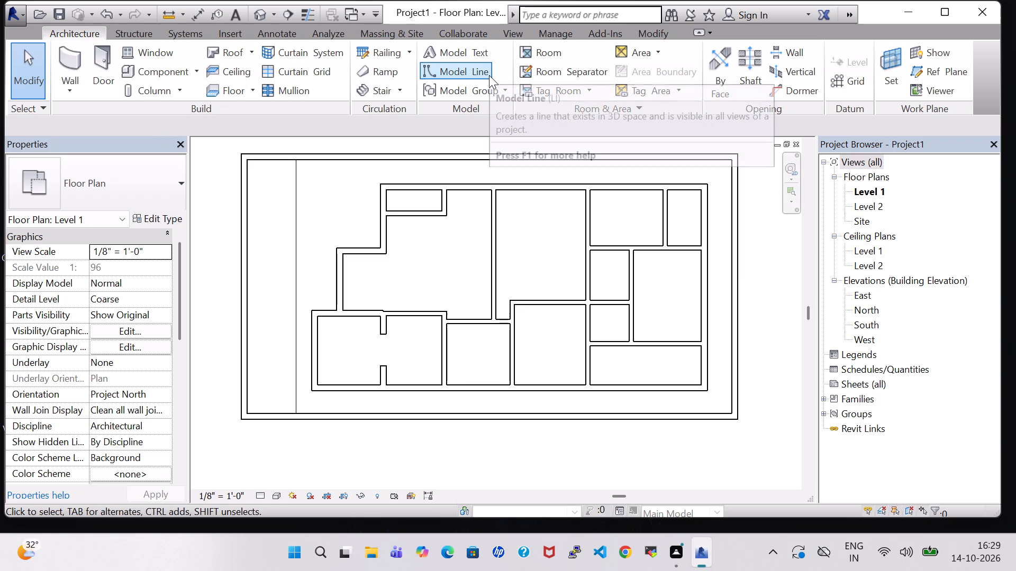
# Split the partition west of the upper small eastern room and delete its segment of about 5'-10", opening the room westward.
pyautogui.click(659, 27)
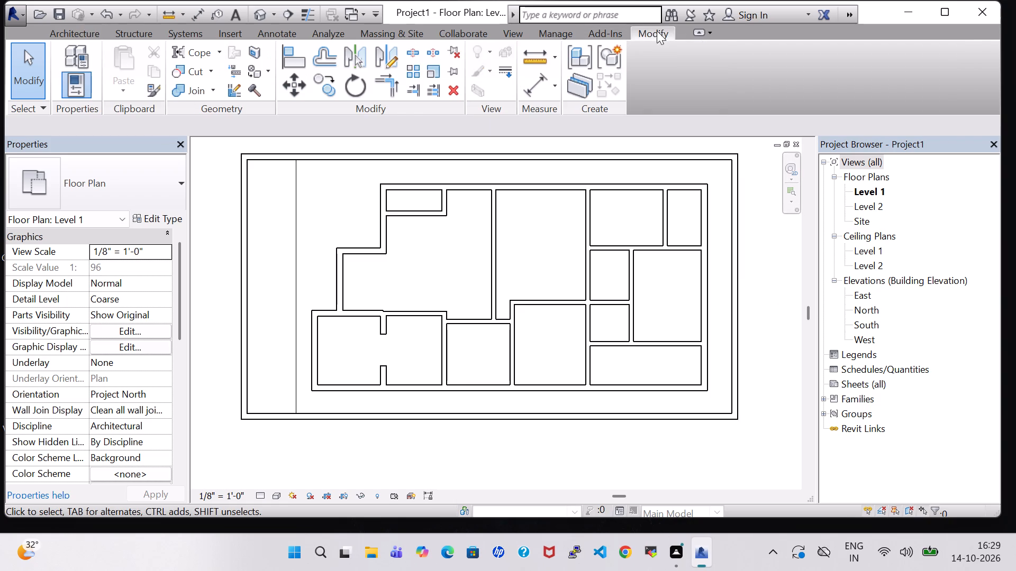
pyautogui.click(407, 52)
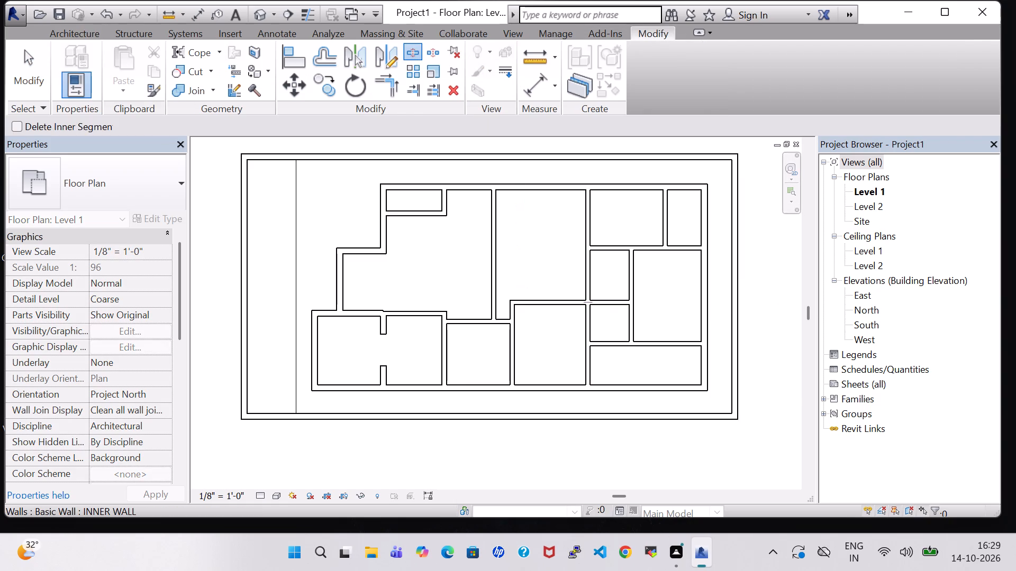
pyautogui.scroll(6, 586, 298)
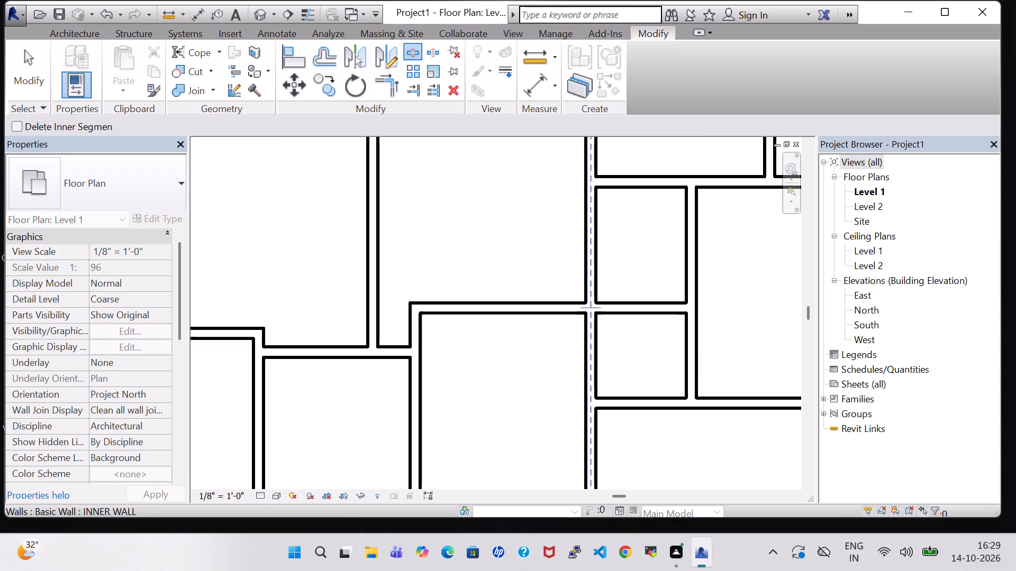
pyautogui.click(587, 302)
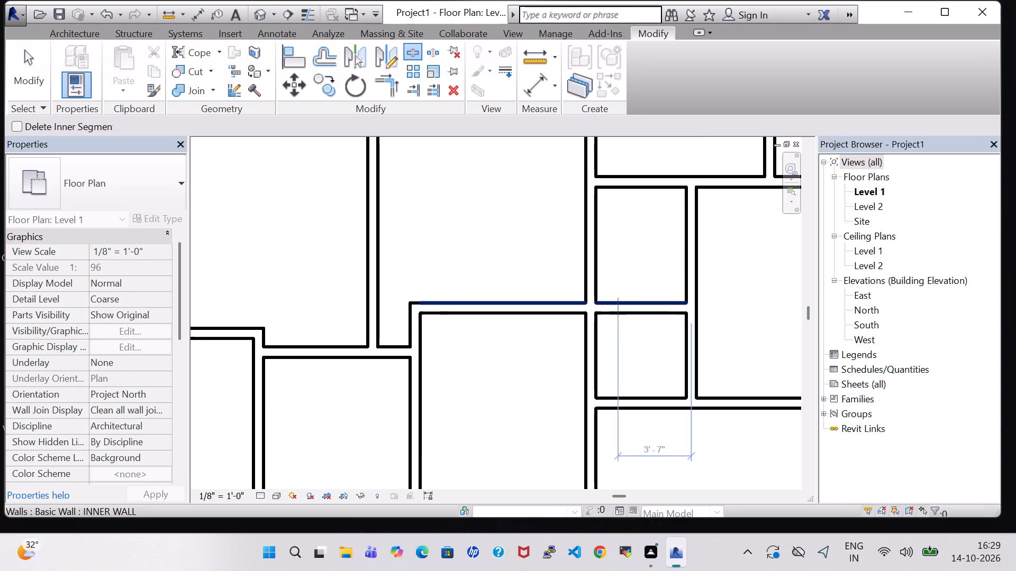
pyautogui.click(591, 300)
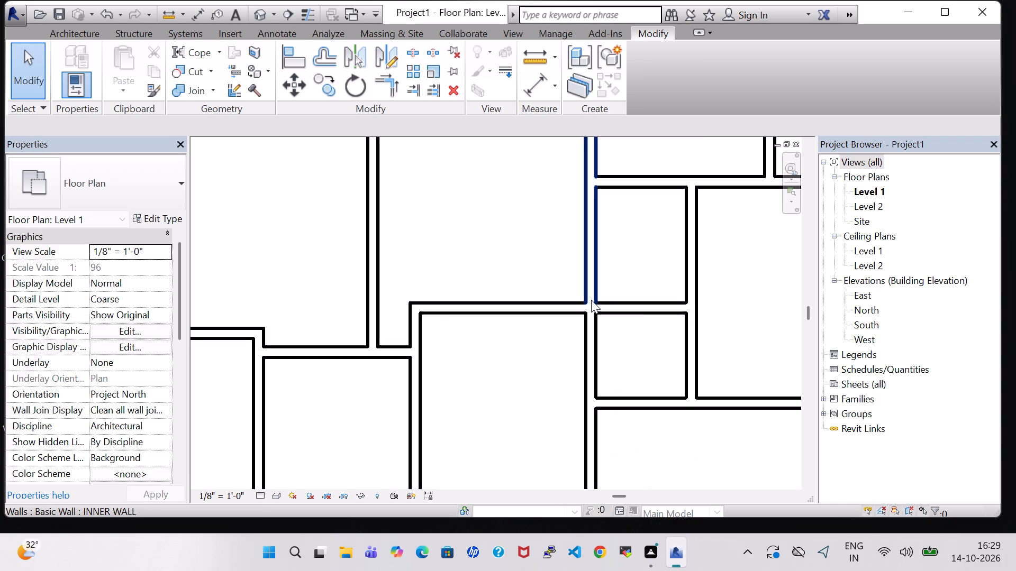
pyautogui.click(416, 54)
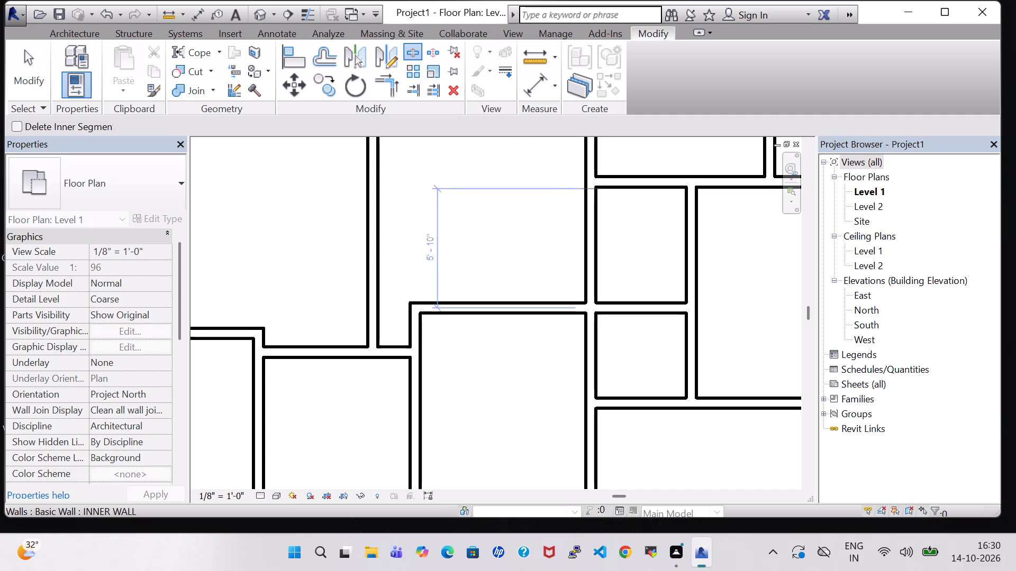
pyautogui.click(588, 189)
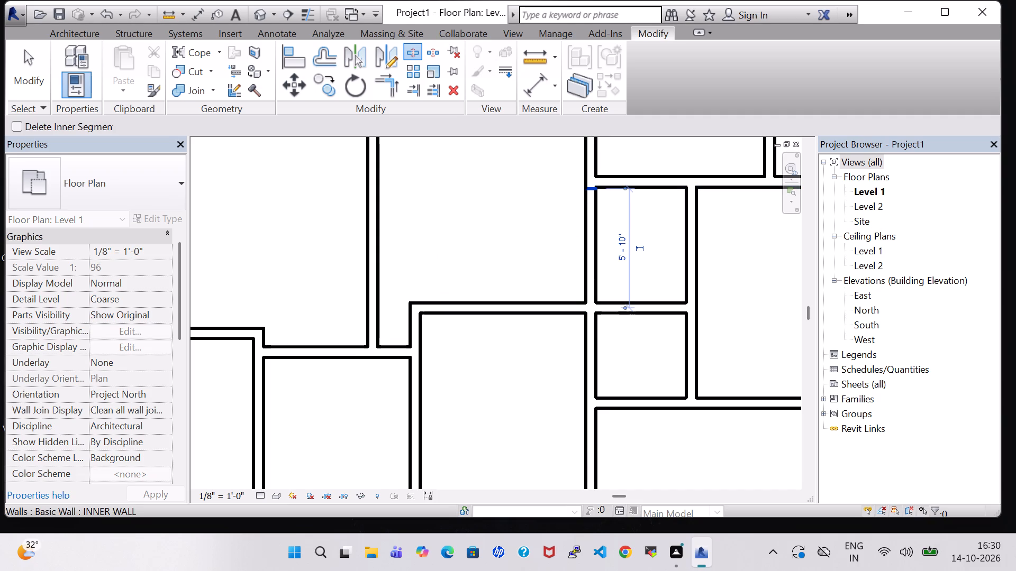
pyautogui.click(590, 299)
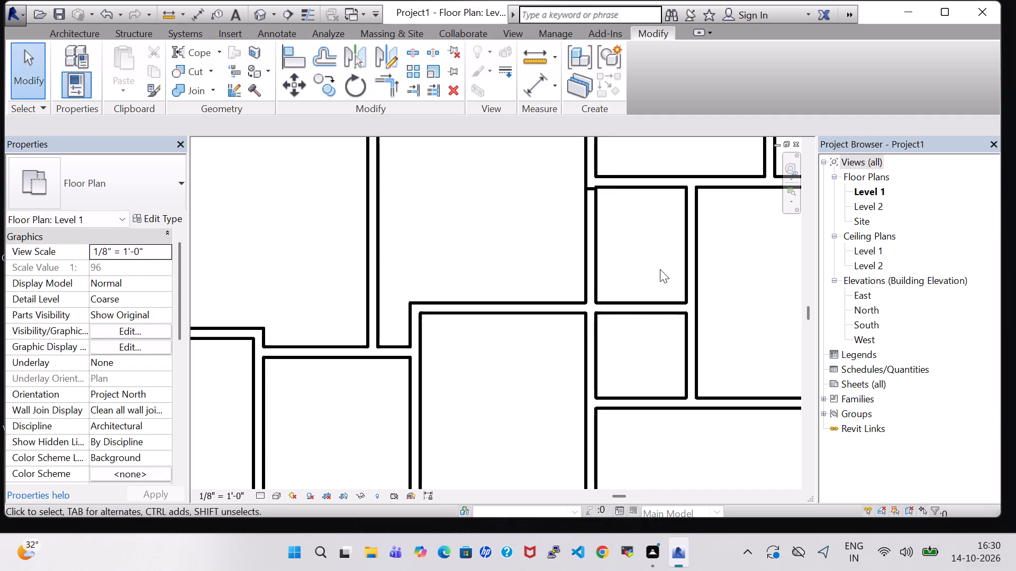
pyautogui.press('Delete')
pyautogui.click(593, 272)
pyautogui.press('Delete')
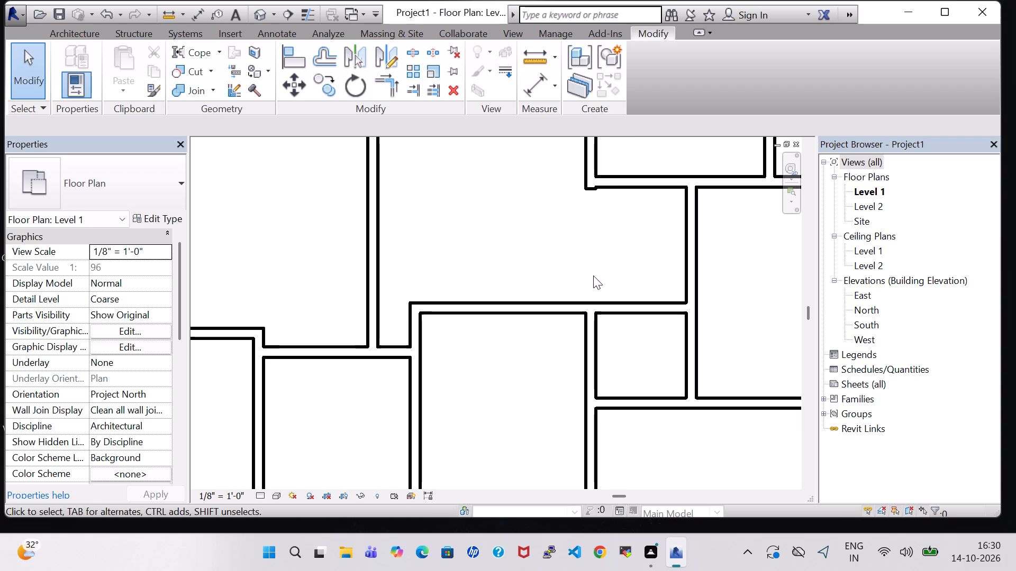
# Split the wall south of the remaining small room at two points and delete the segment of about 2'-9" between them.
pyautogui.scroll(-3, 593, 283)
pyautogui.scroll(-2, 628, 404)
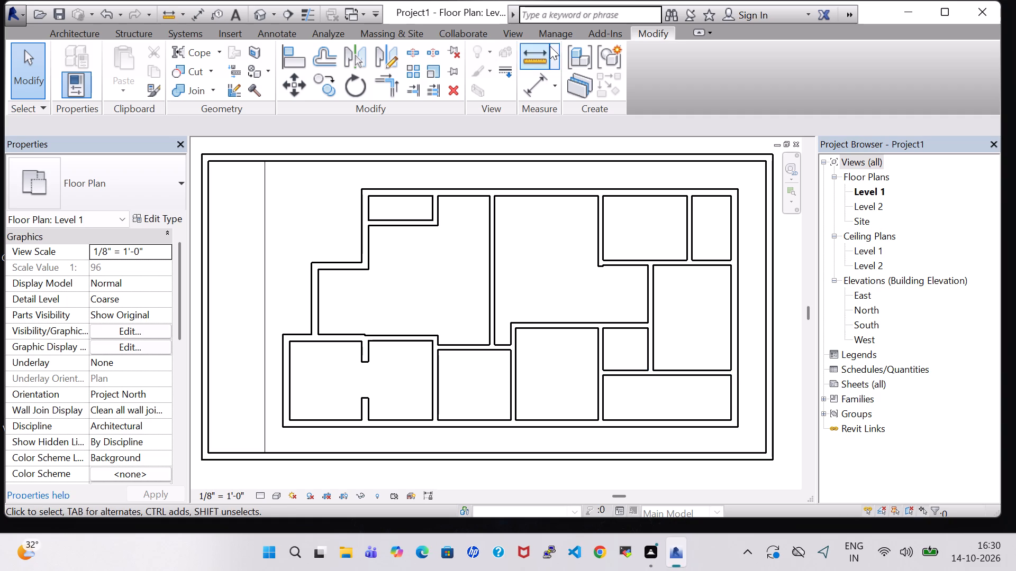
pyautogui.click(421, 52)
pyautogui.scroll(2, 609, 311)
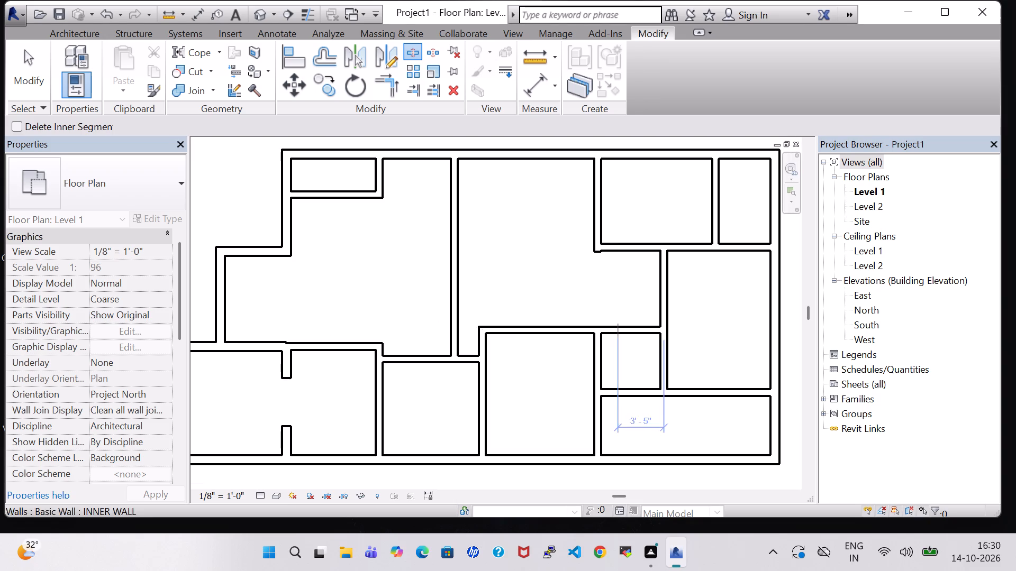
pyautogui.click(624, 392)
pyautogui.scroll(5, 659, 390)
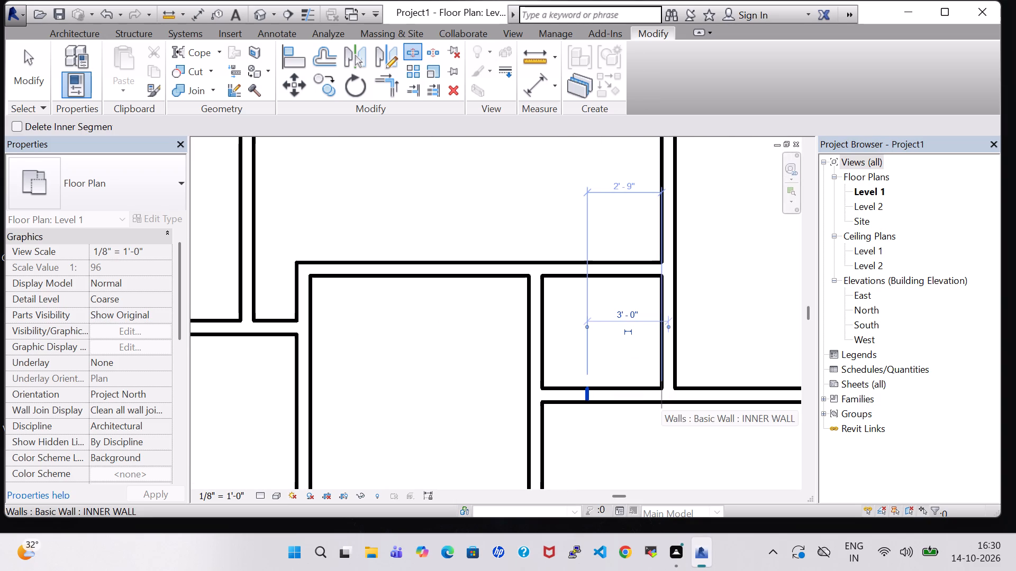
pyautogui.click(661, 401)
pyautogui.press('Escape')
pyautogui.press('Escape')
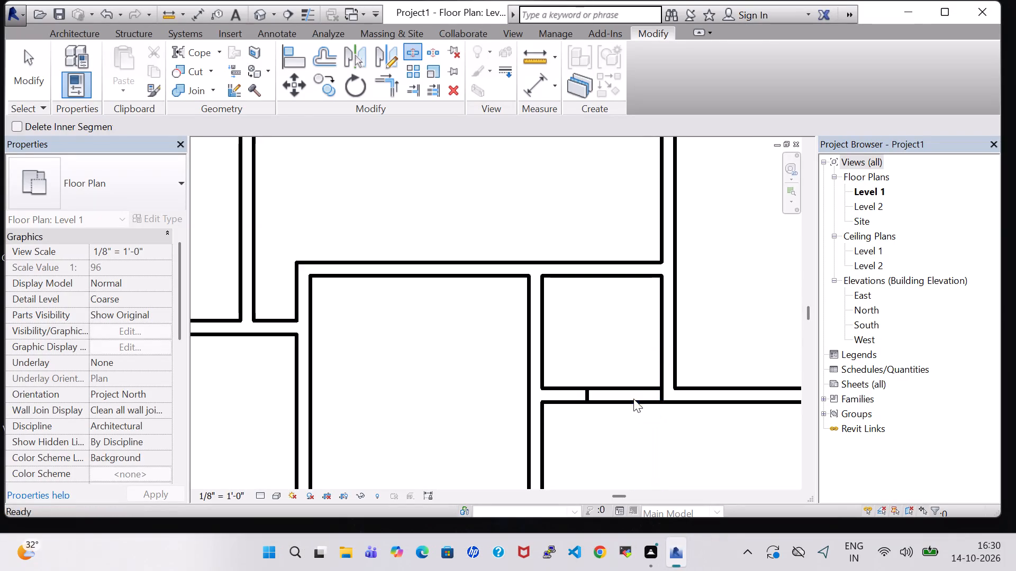
pyautogui.click(633, 399)
pyautogui.press('Delete')
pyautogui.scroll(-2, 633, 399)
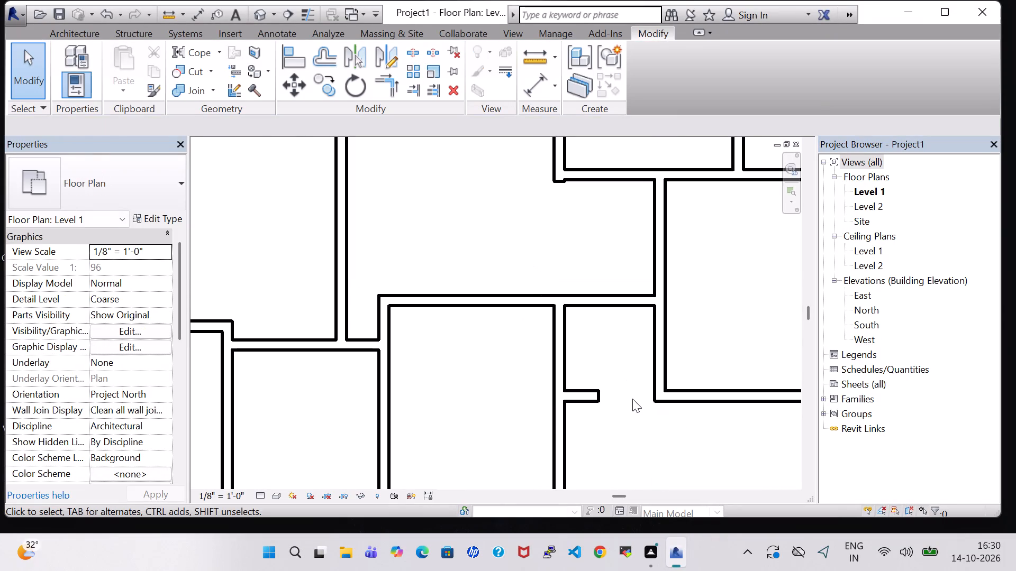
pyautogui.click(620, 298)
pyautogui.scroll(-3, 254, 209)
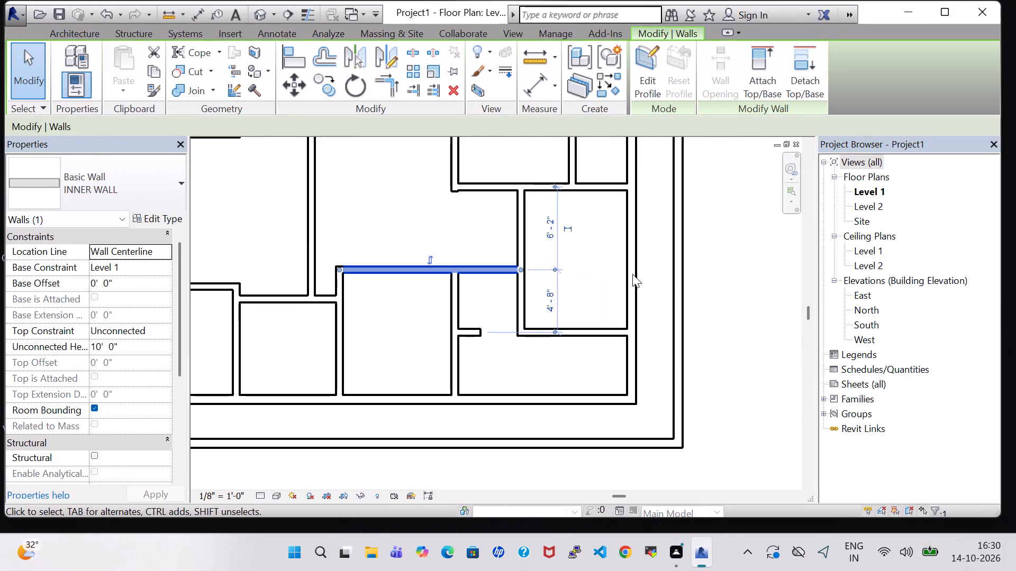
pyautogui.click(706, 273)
# Draw a north-south Generic - 8" wall about 5'-0" long across the southeast room, about 5'-2" from the east exterior wall.
pyautogui.scroll(-2, 709, 273)
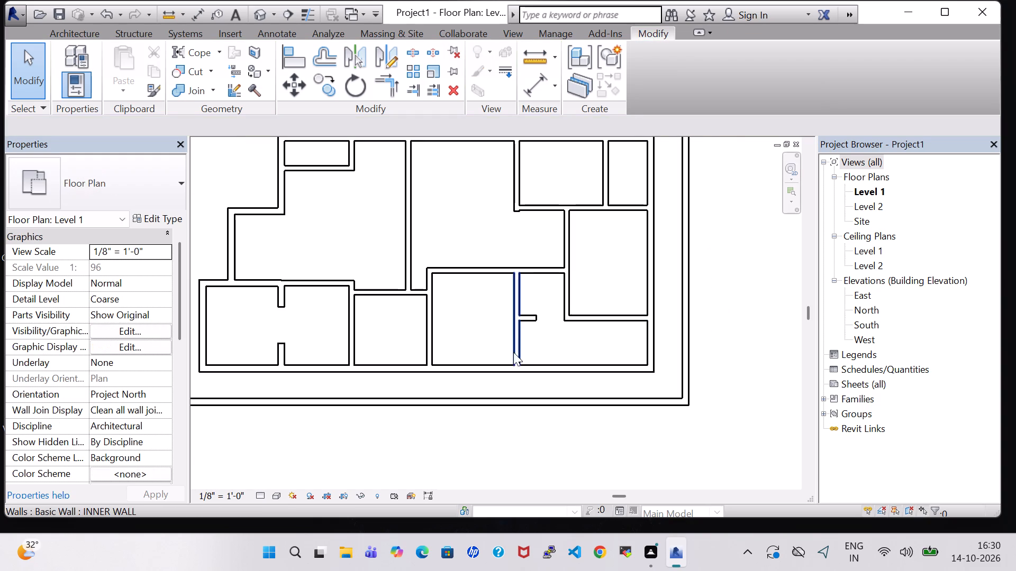
pyautogui.scroll(1, 543, 348)
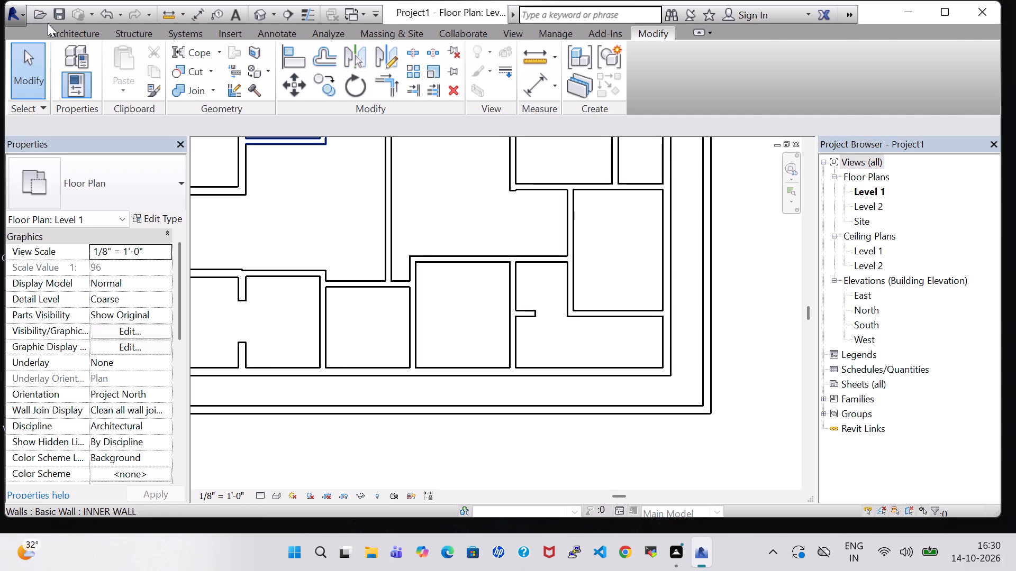
pyautogui.click(63, 28)
pyautogui.click(68, 49)
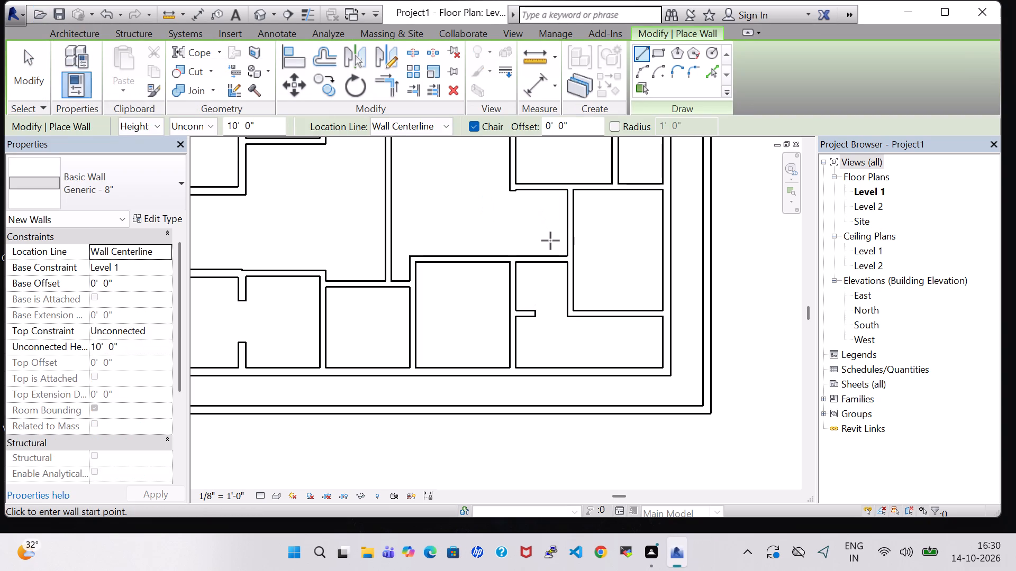
pyautogui.click(606, 314)
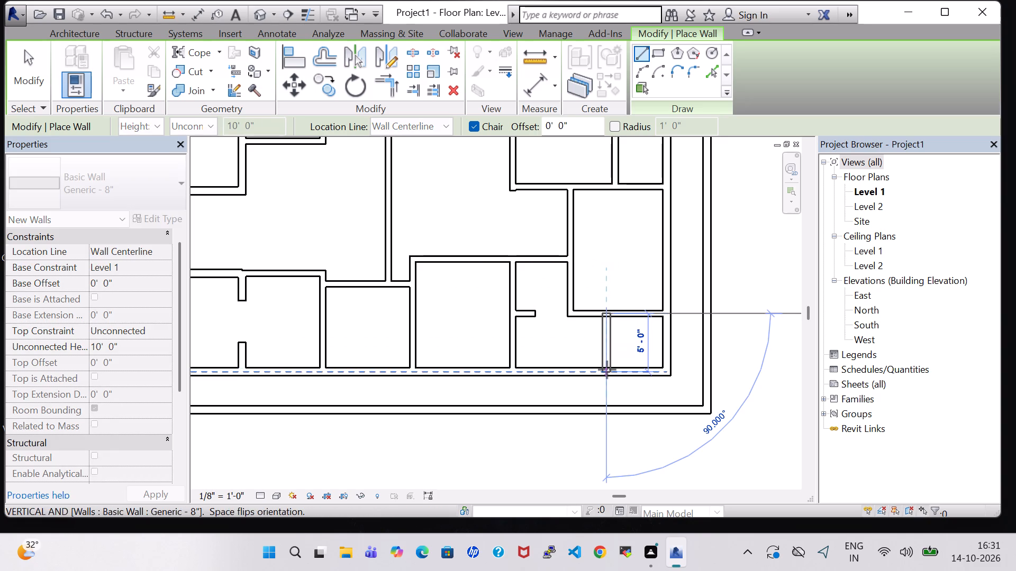
pyautogui.click(607, 370)
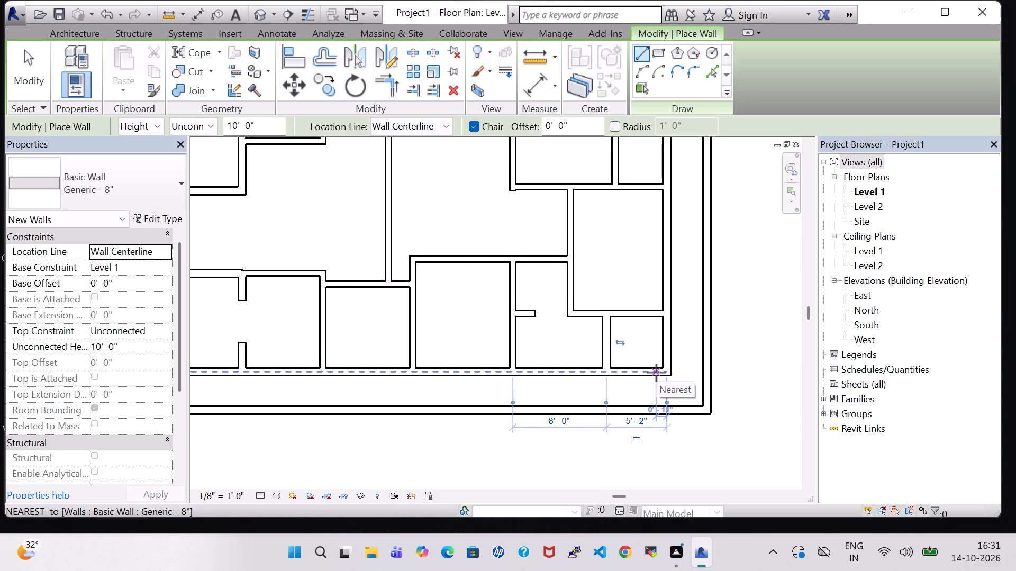
pyautogui.press('Escape')
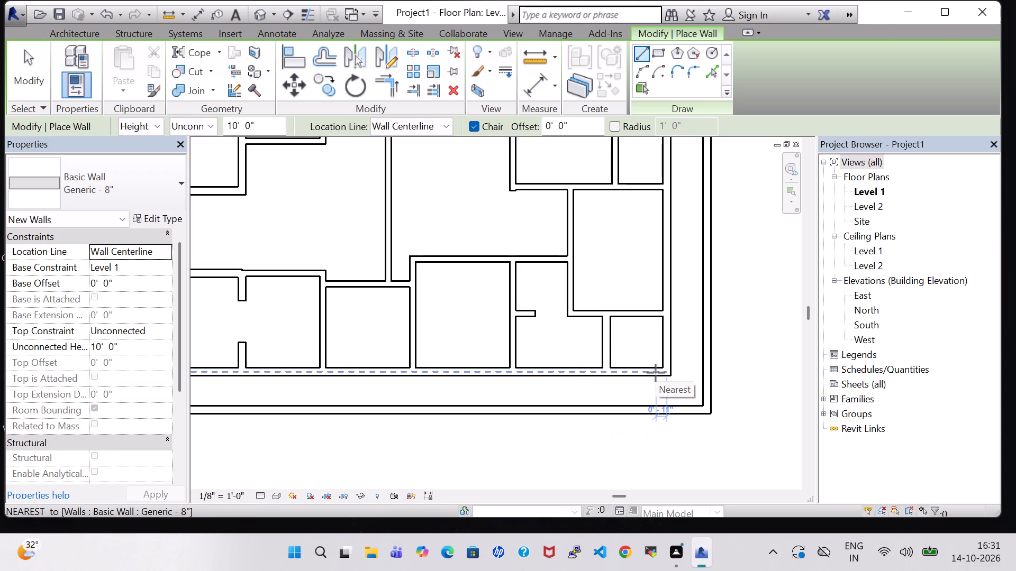
pyautogui.press('Escape')
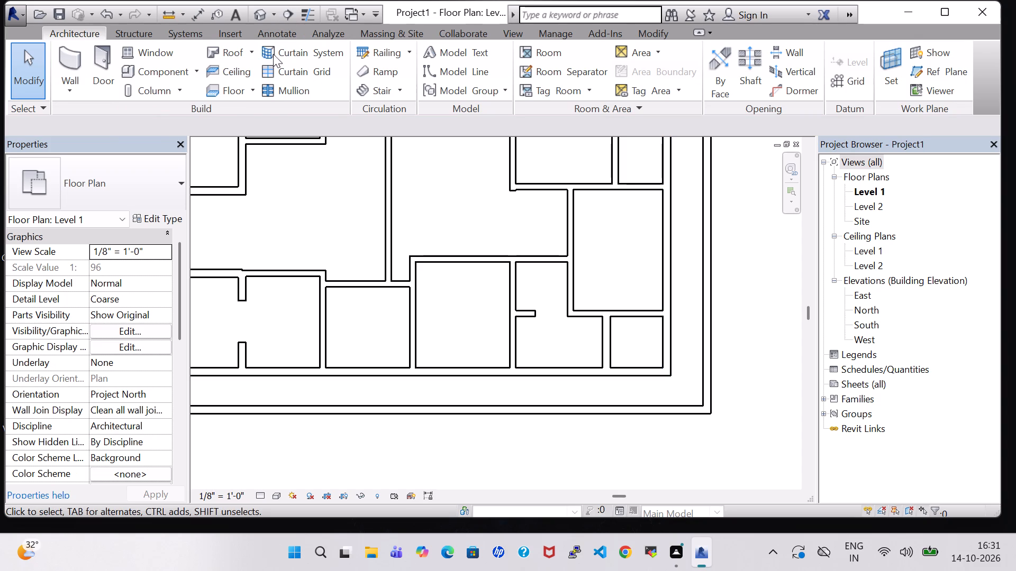
# Split the wall north of the southeast corner room about 3'-3" and 5" from the east exterior wall and delete the segment between.
pyautogui.click(649, 39)
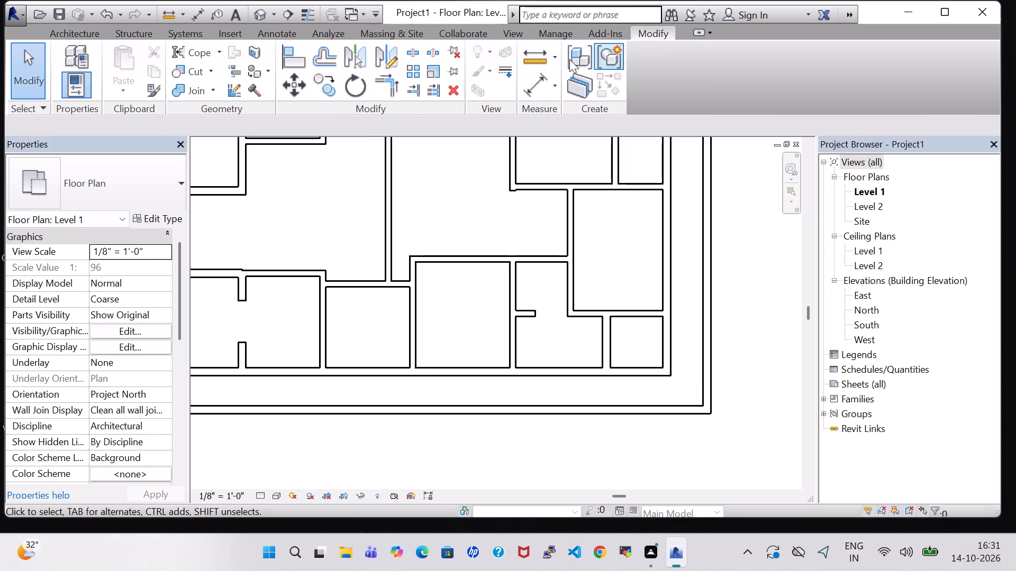
pyautogui.click(421, 47)
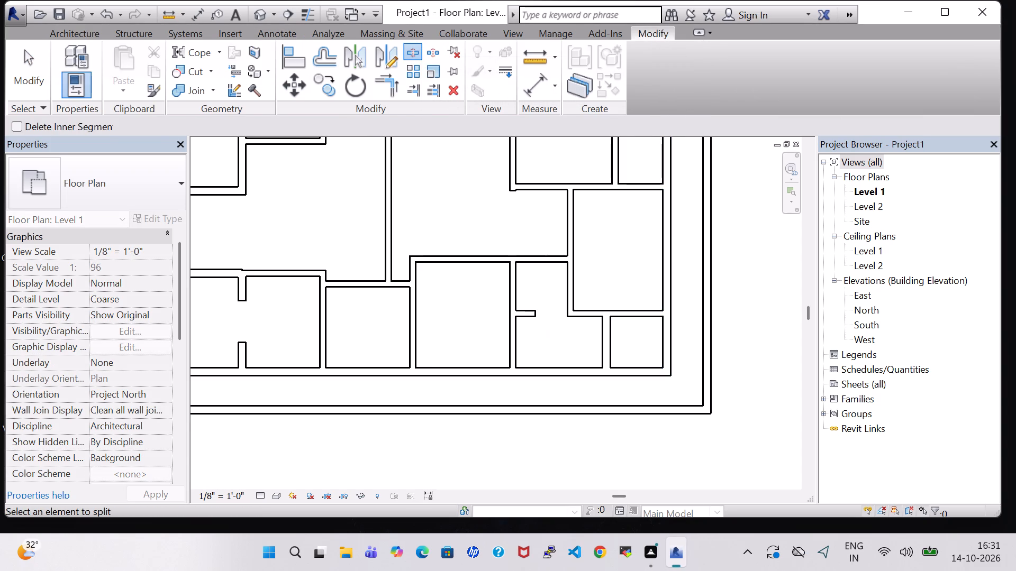
pyautogui.scroll(3, 550, 284)
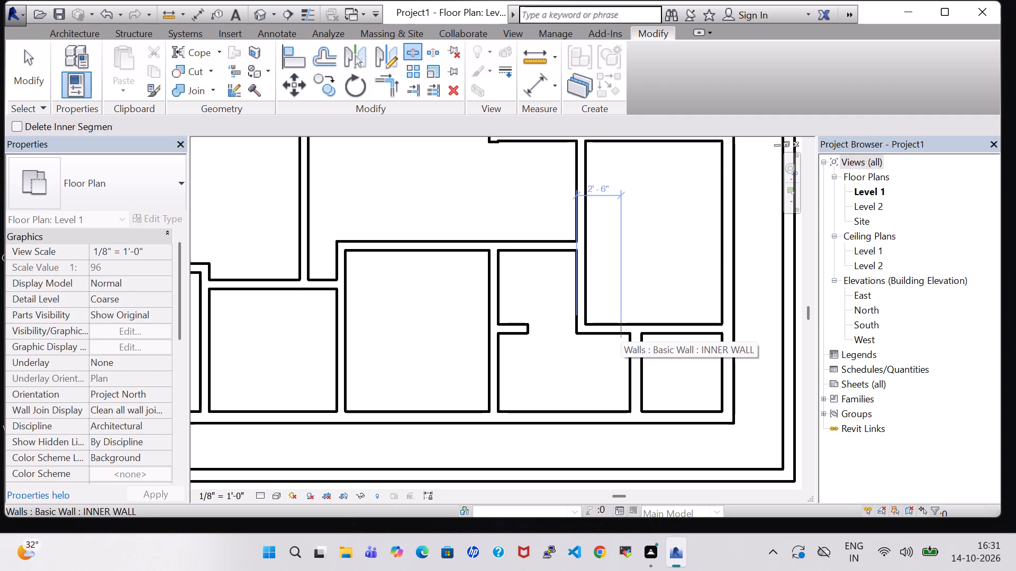
pyautogui.click(670, 329)
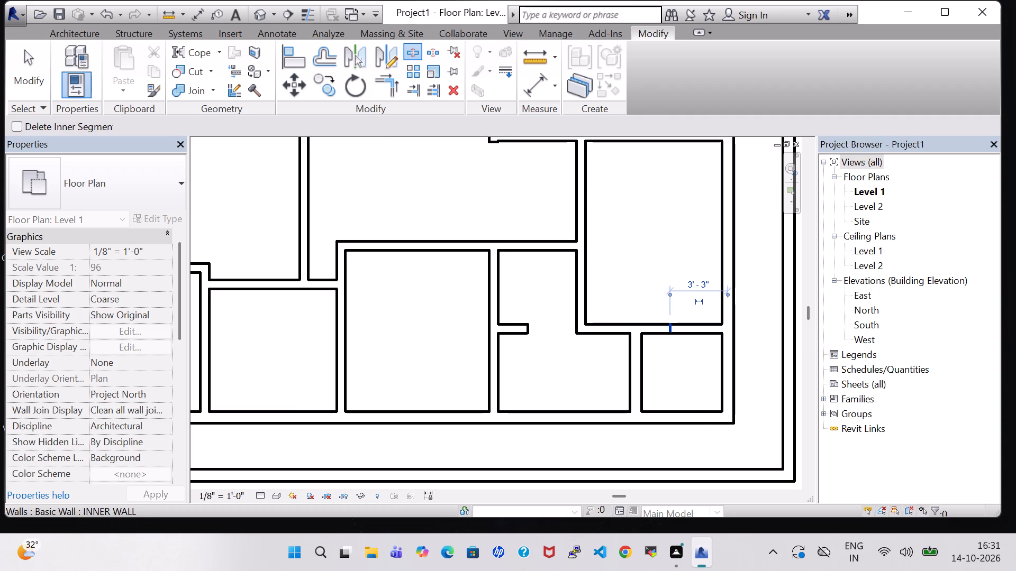
pyautogui.scroll(5, 719, 329)
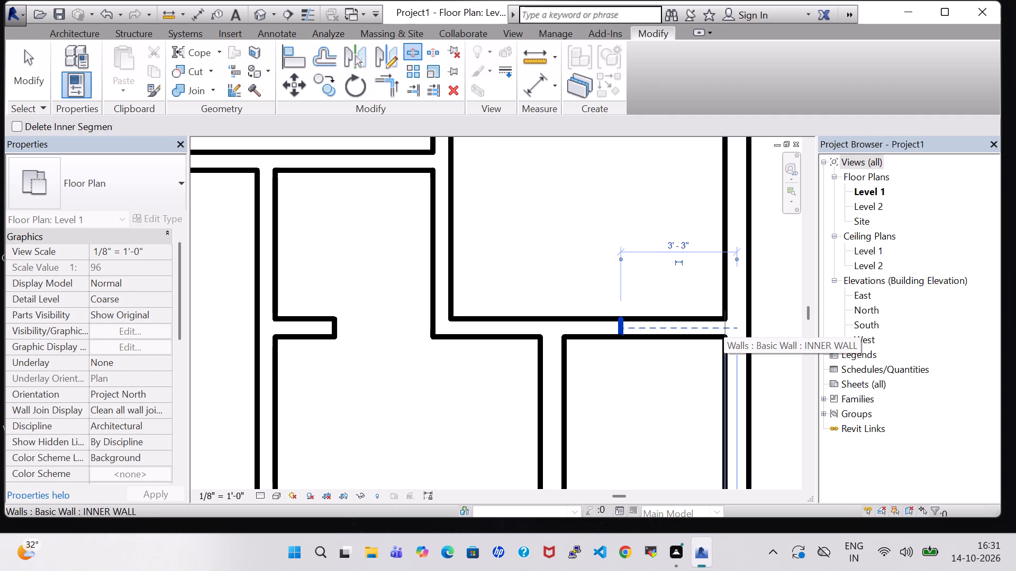
pyautogui.click(724, 328)
pyautogui.click(960, 497)
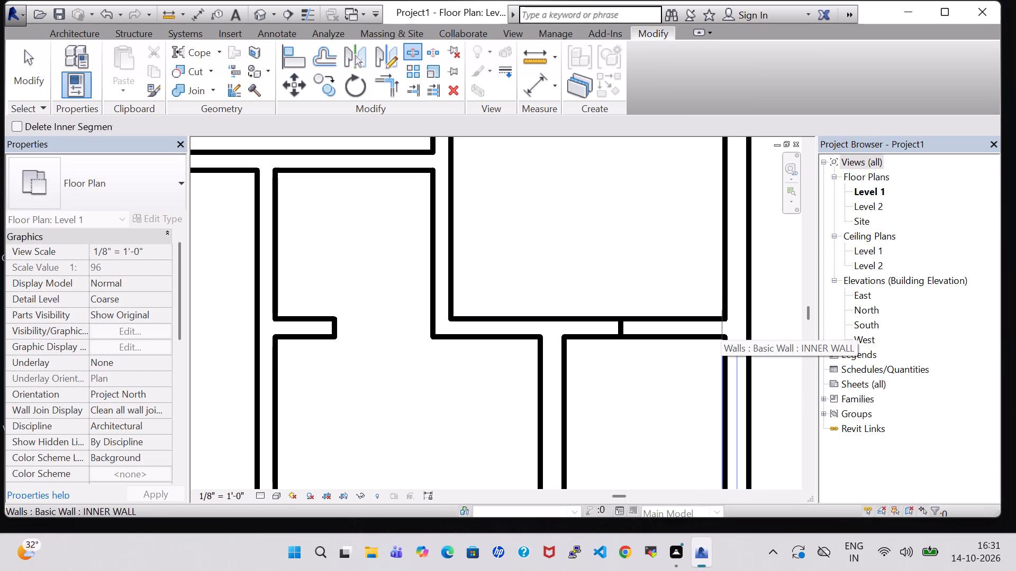
pyautogui.click(721, 330)
pyautogui.press('Escape')
pyautogui.press('Escape')
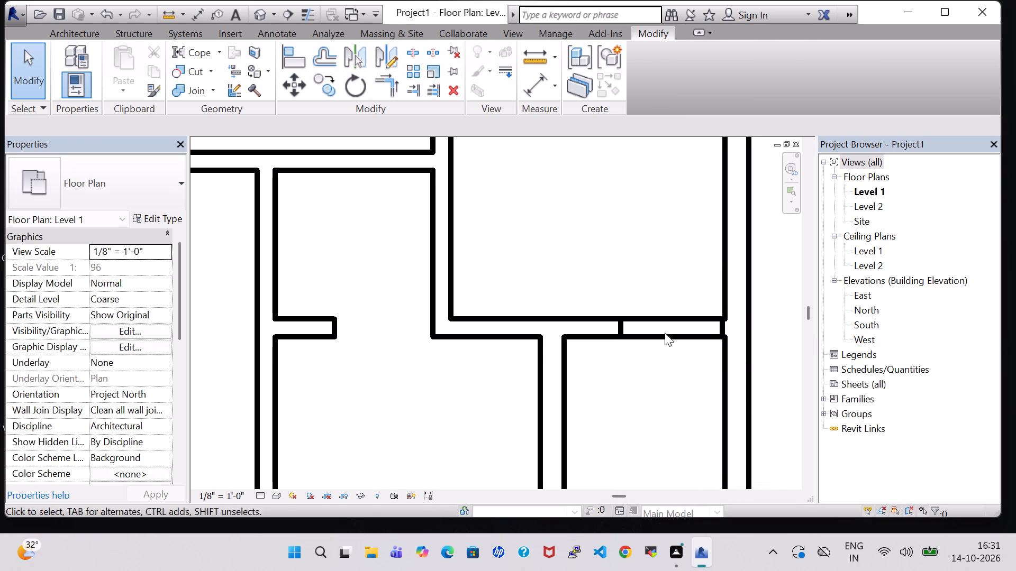
pyautogui.click(676, 331)
pyautogui.press('Delete')
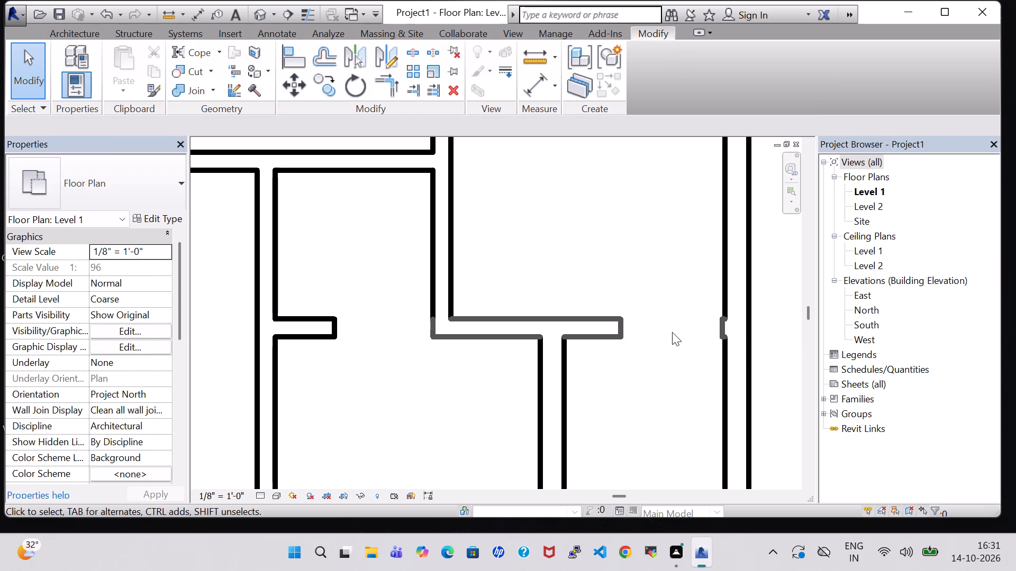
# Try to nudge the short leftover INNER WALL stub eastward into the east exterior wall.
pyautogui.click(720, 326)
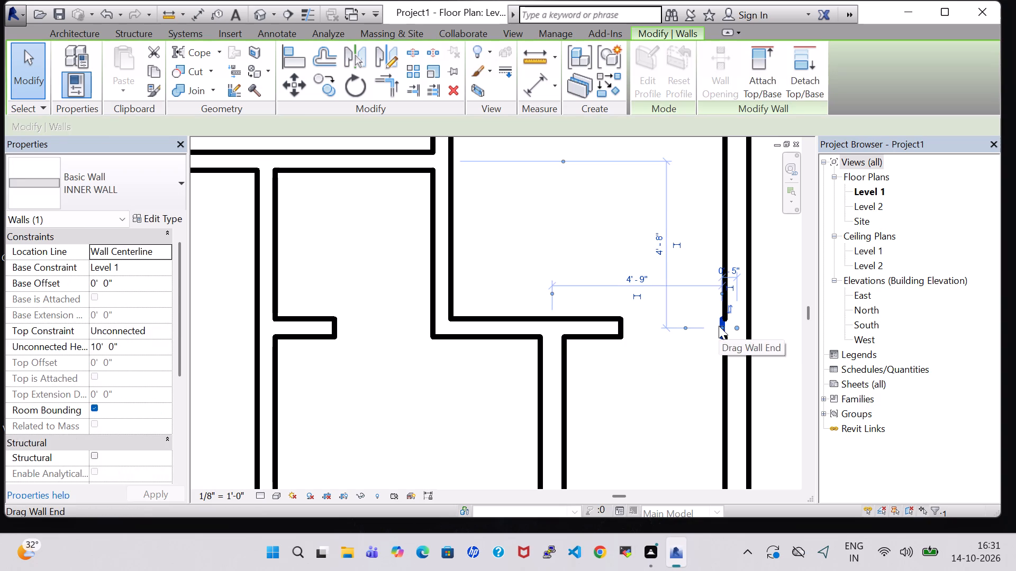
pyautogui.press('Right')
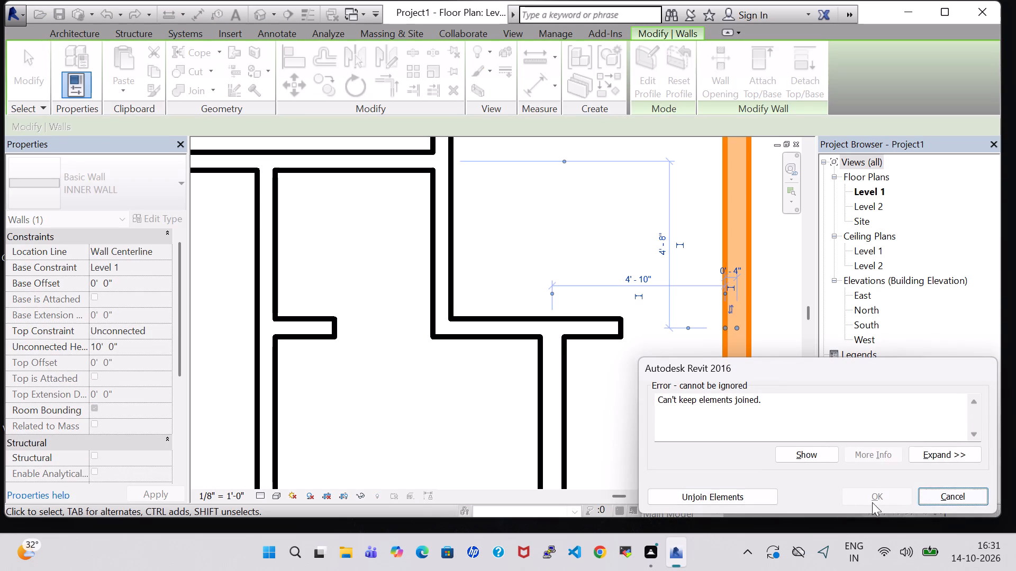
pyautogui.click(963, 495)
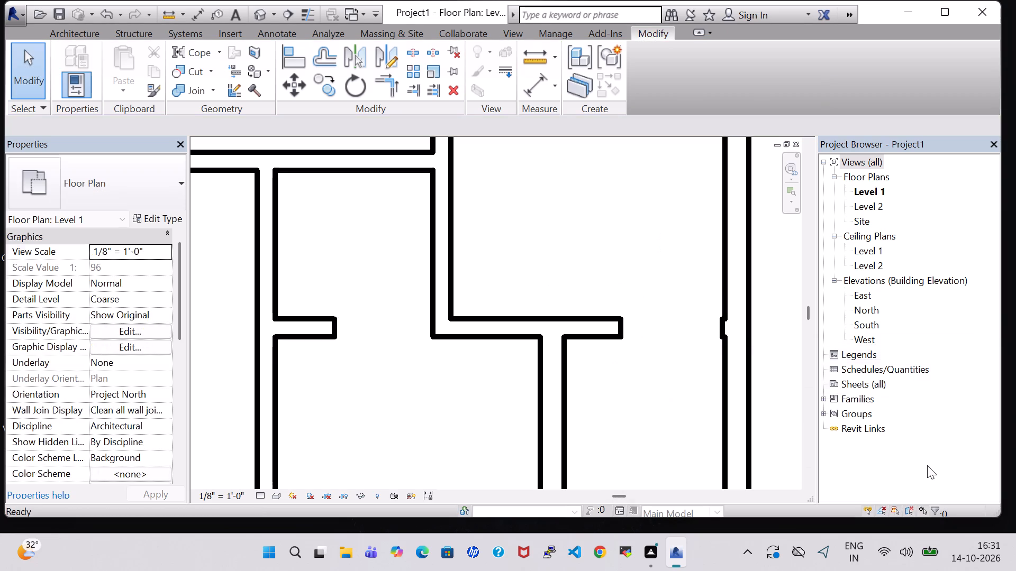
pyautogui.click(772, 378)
# Examine the Level 1 layout around the eastern rooms and across the whole floor plan.
pyautogui.scroll(-1, 772, 378)
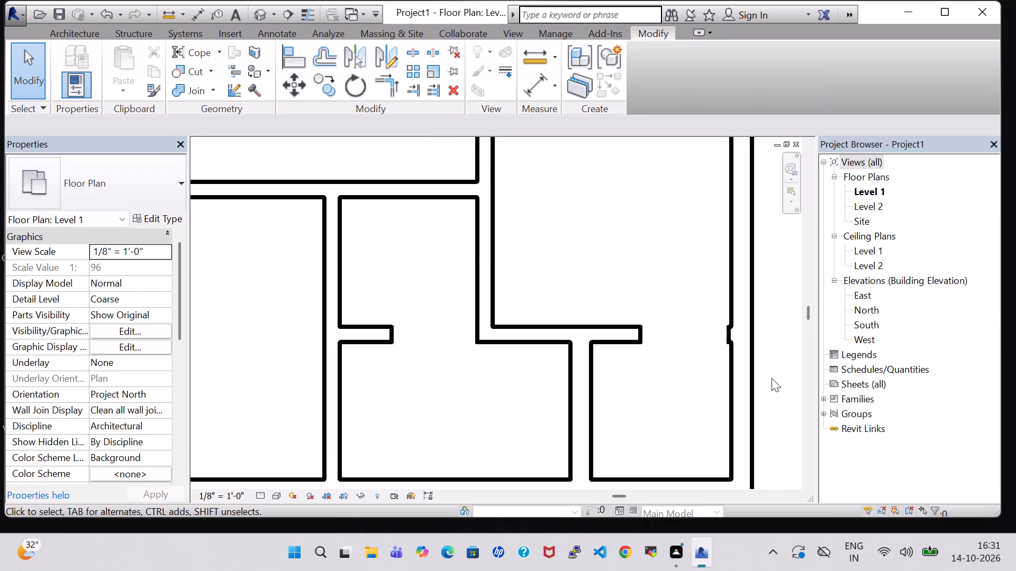
pyautogui.scroll(-2, 772, 378)
pyautogui.moveTo(772, 377); pyautogui.dragTo(698, 483, button='middle')
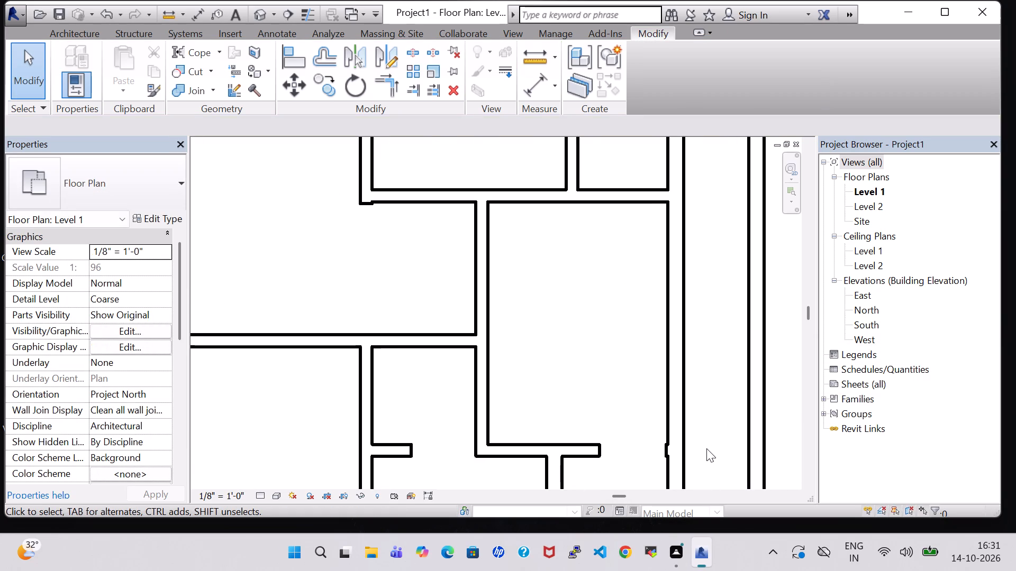
pyautogui.scroll(-1, 643, 345)
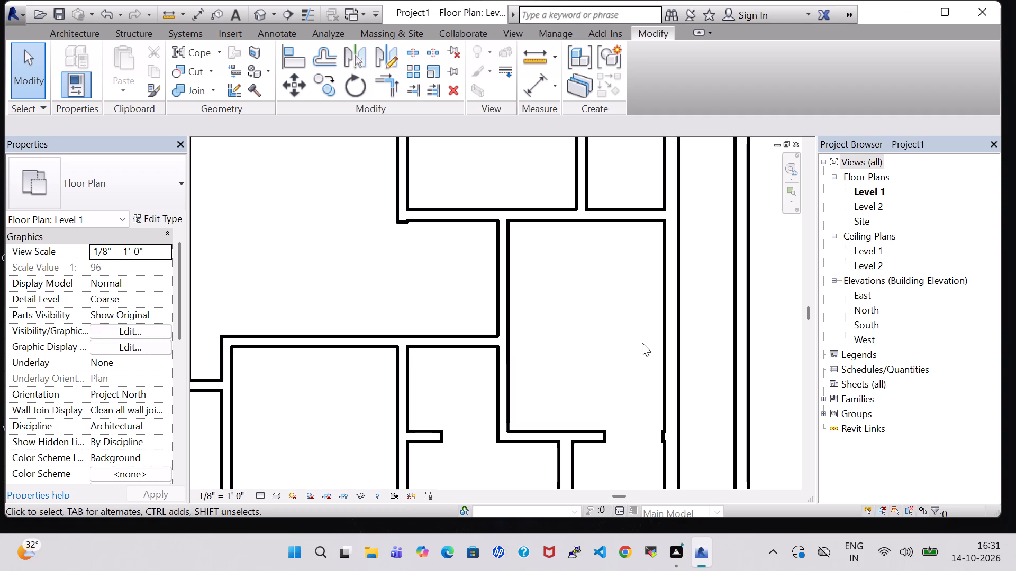
pyautogui.scroll(-3, 641, 342)
pyautogui.moveTo(596, 333); pyautogui.dragTo(616, 327, button='middle')
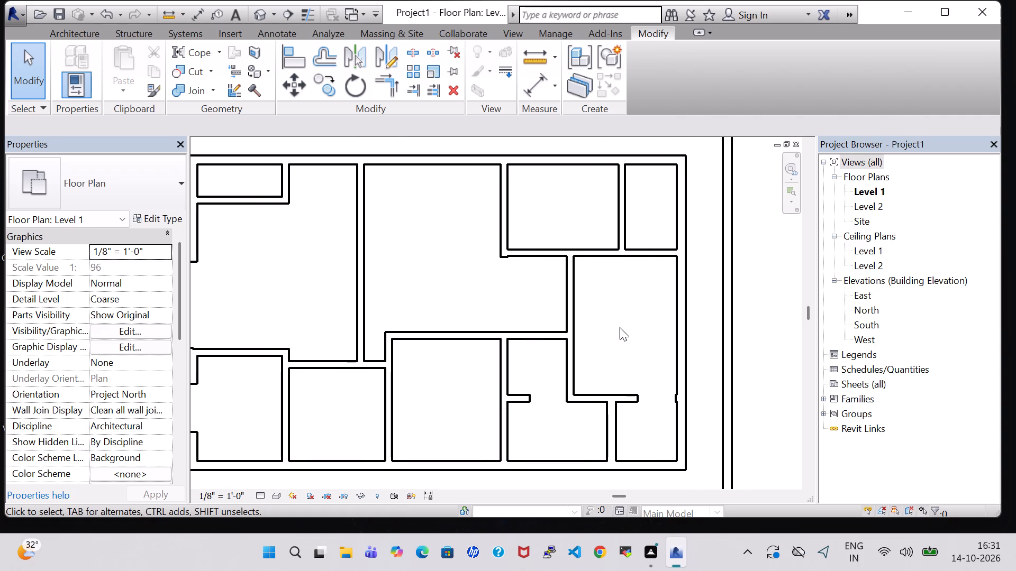
pyautogui.scroll(-1, 620, 327)
pyautogui.moveTo(625, 329); pyautogui.dragTo(675, 332, button='middle')
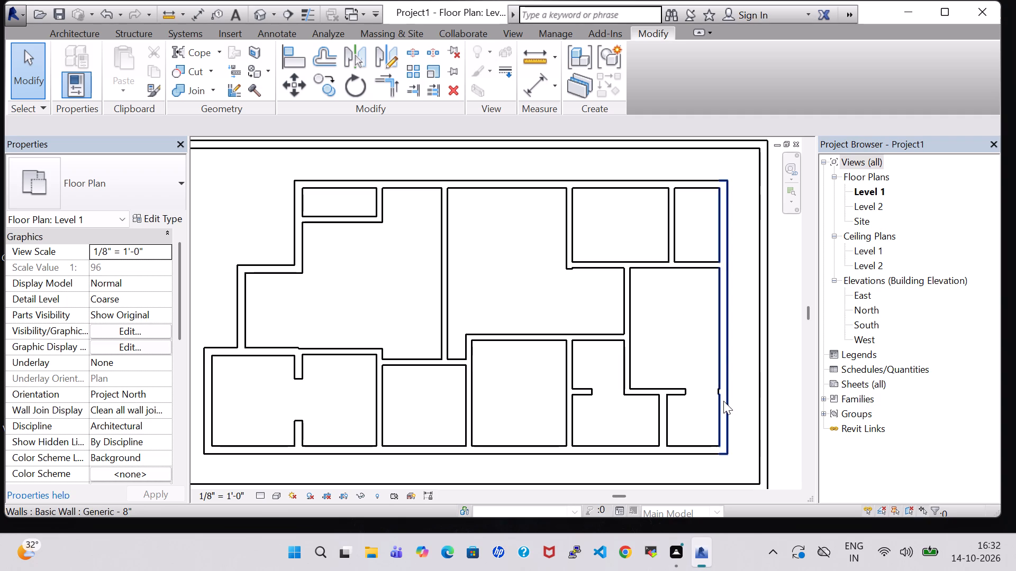
pyautogui.scroll(7, 723, 401)
pyautogui.scroll(-2, 664, 396)
pyautogui.scroll(-2, 635, 287)
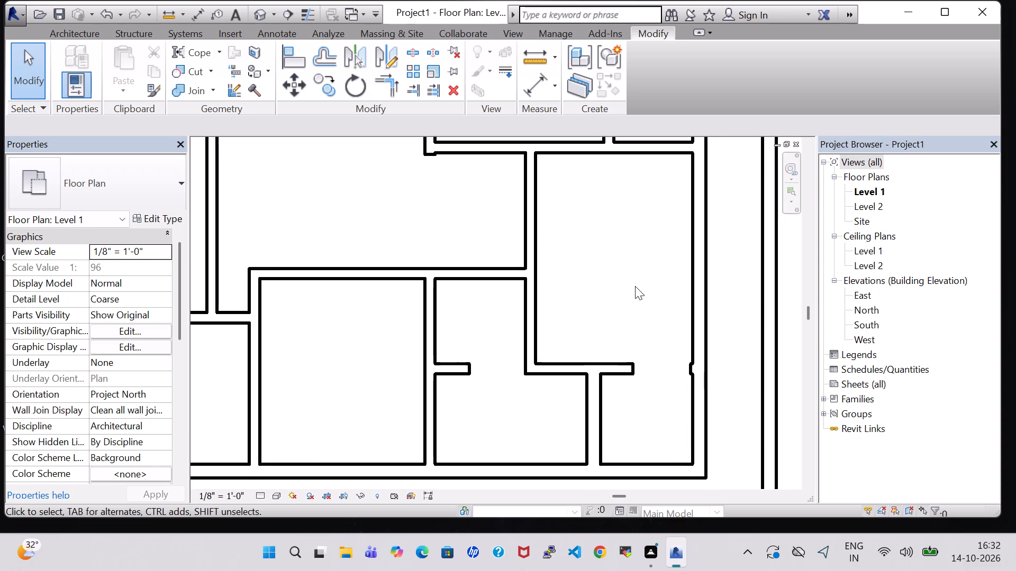
pyautogui.scroll(-3, 635, 286)
pyautogui.moveTo(638, 283); pyautogui.dragTo(685, 301, button='middle')
pyautogui.scroll(-2, 685, 301)
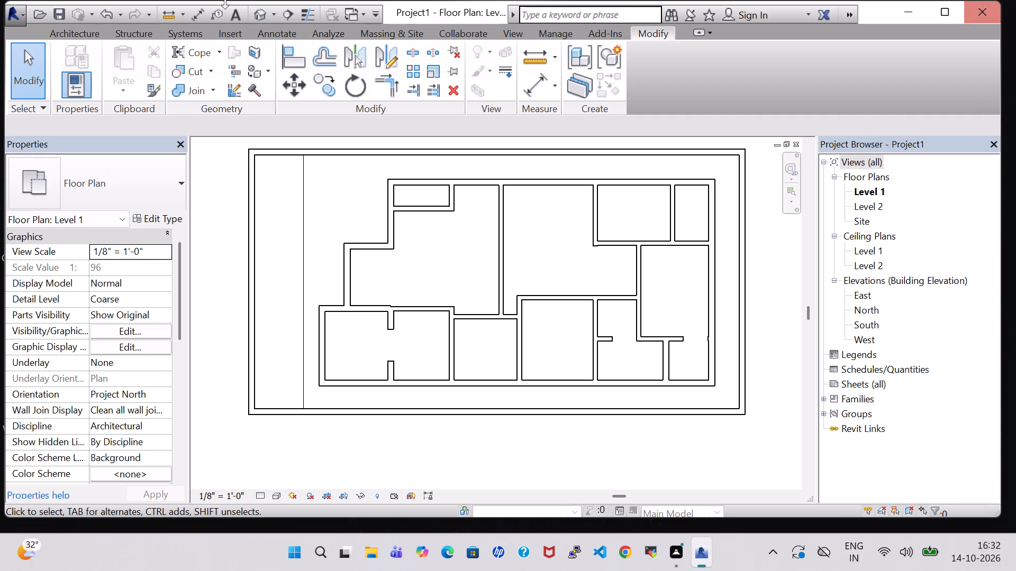
# Split the wall north of the middle southern room at two points and delete the segment of about 5'-10" between them.
pyautogui.click(410, 50)
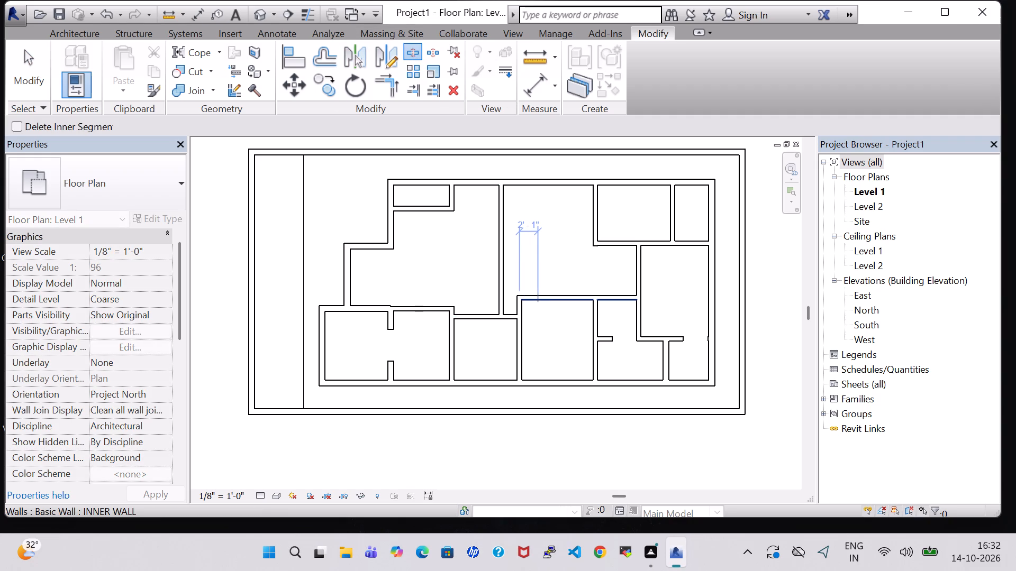
pyautogui.scroll(2, 538, 304)
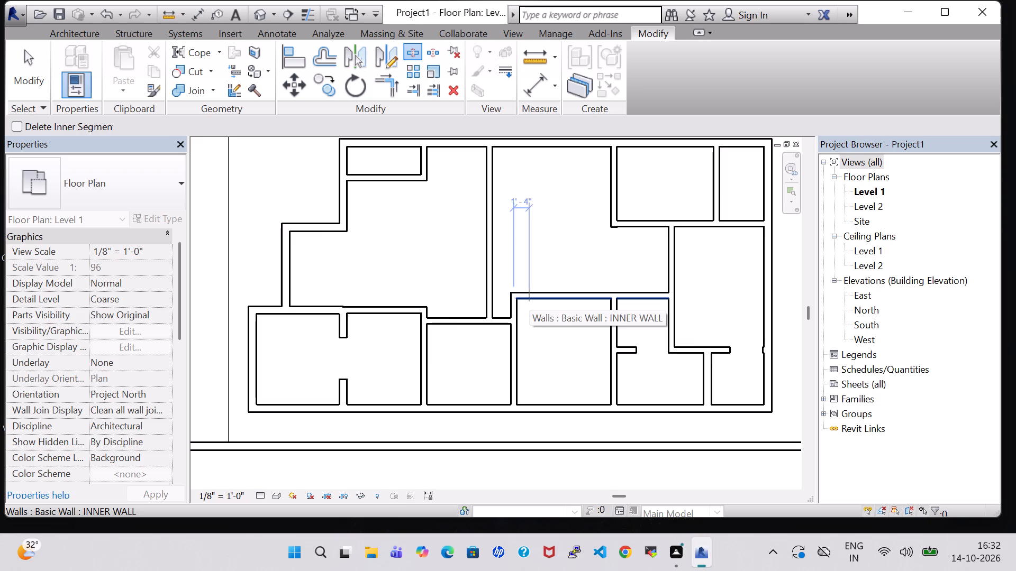
pyautogui.click(530, 296)
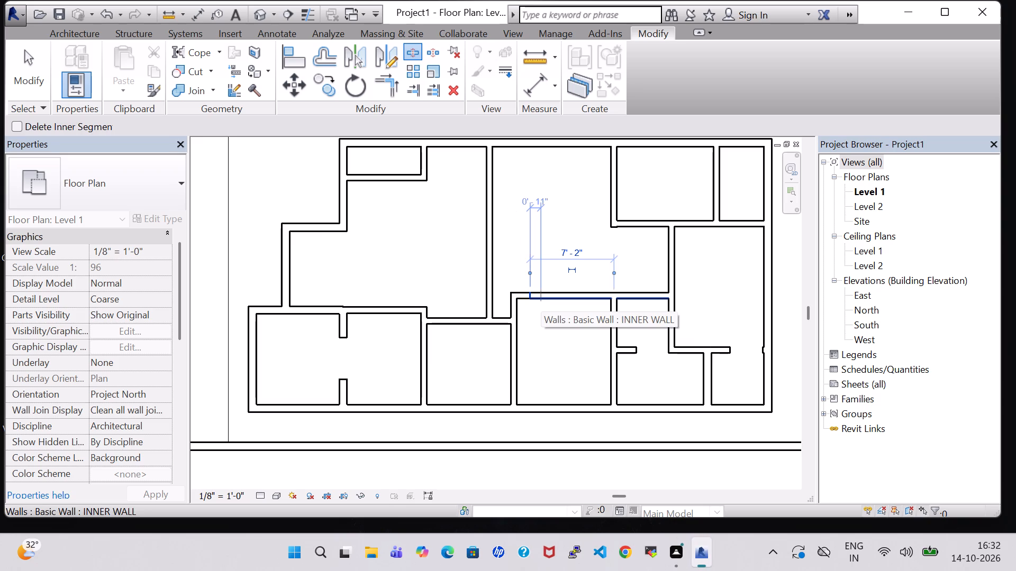
pyautogui.click(598, 296)
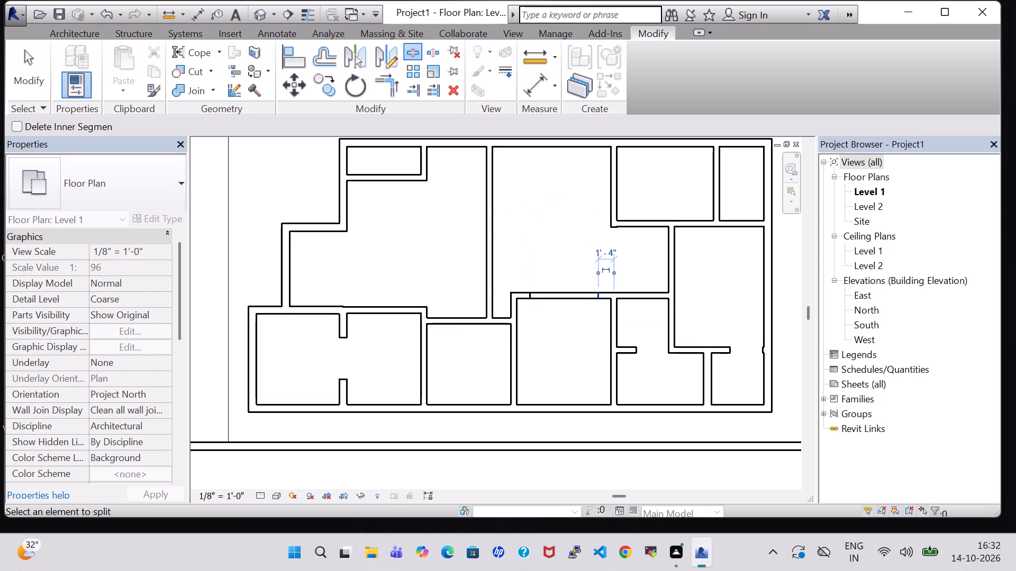
pyautogui.press('Escape')
pyautogui.press('Escape')
pyautogui.click(577, 302)
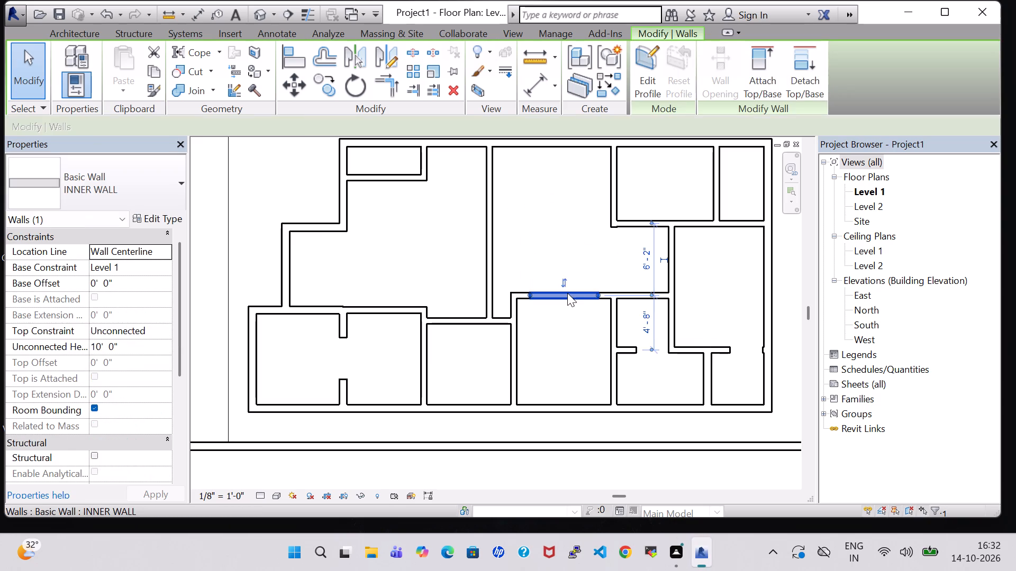
pyautogui.press('Delete')
# Draw a Generic - 8" wall about 2'-3" long eastward from the stub on the west side of the new opening.
pyautogui.scroll(-1, 541, 291)
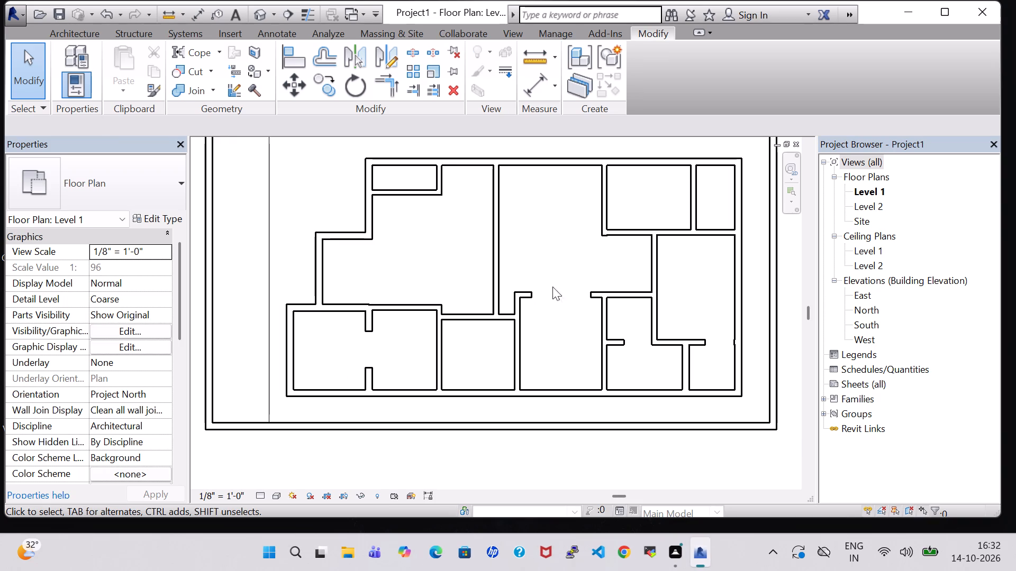
pyautogui.click(70, 32)
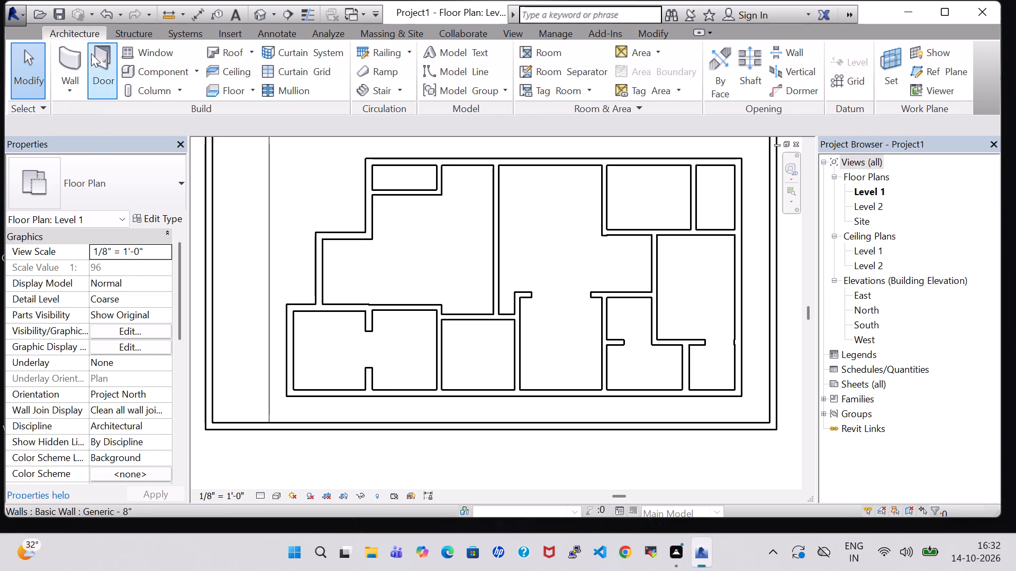
pyautogui.click(66, 48)
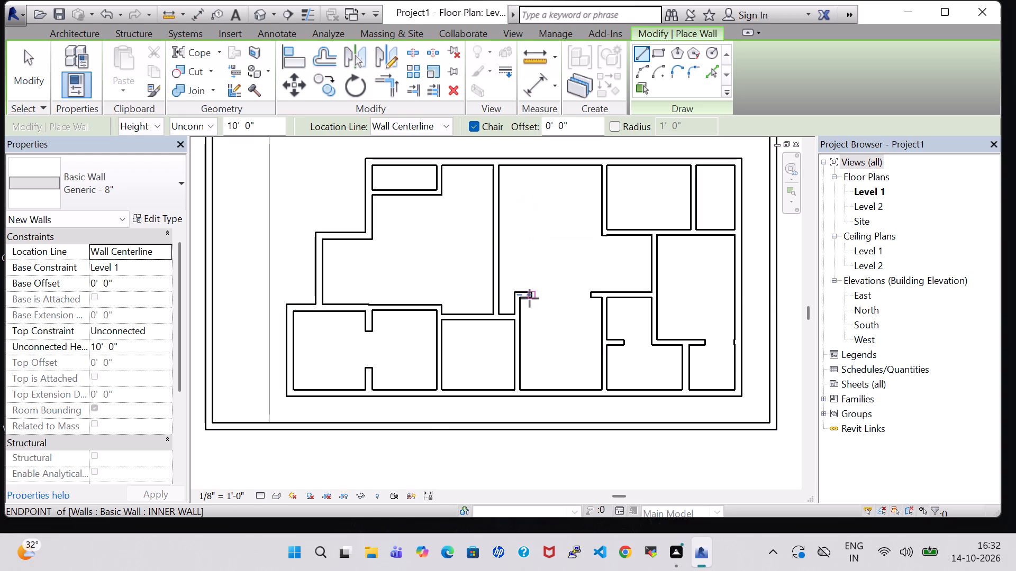
pyautogui.click(530, 298)
pyautogui.click(555, 296)
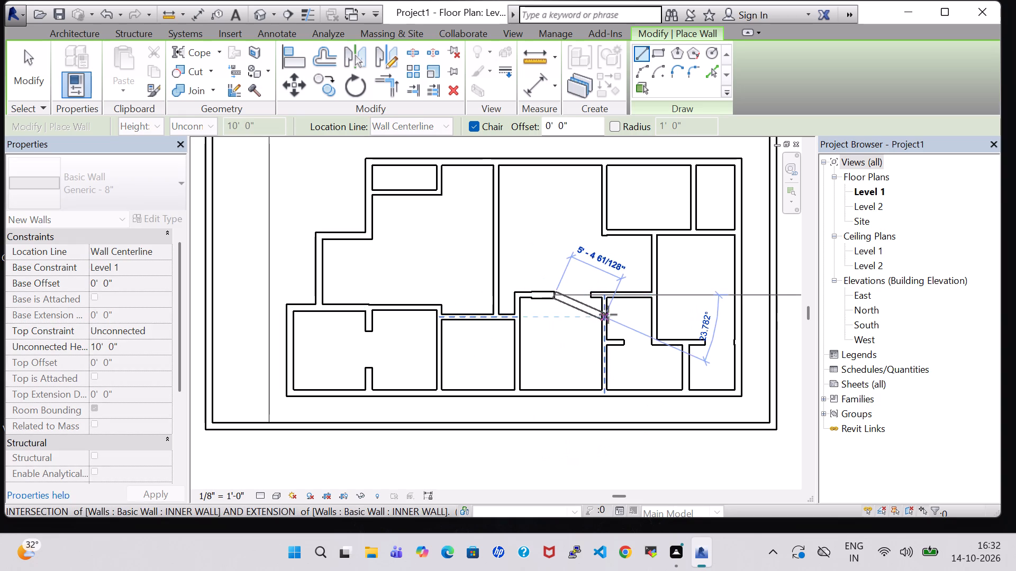
pyautogui.press('Escape')
pyautogui.press('Escape')
# Change the new short wall beside the opening to the INNER WALL type.
pyautogui.click(551, 294)
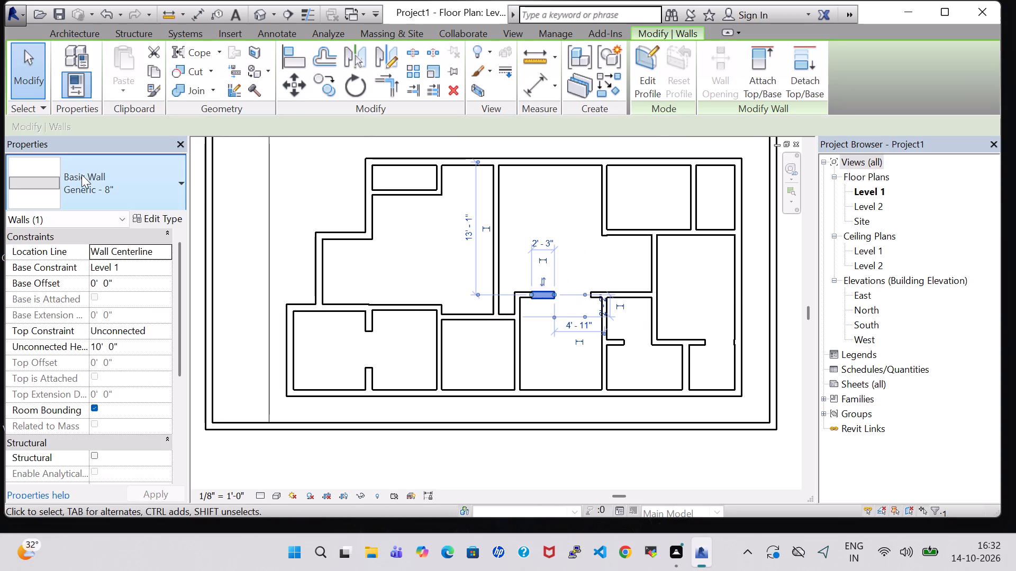
pyautogui.click(83, 174)
pyautogui.click(88, 412)
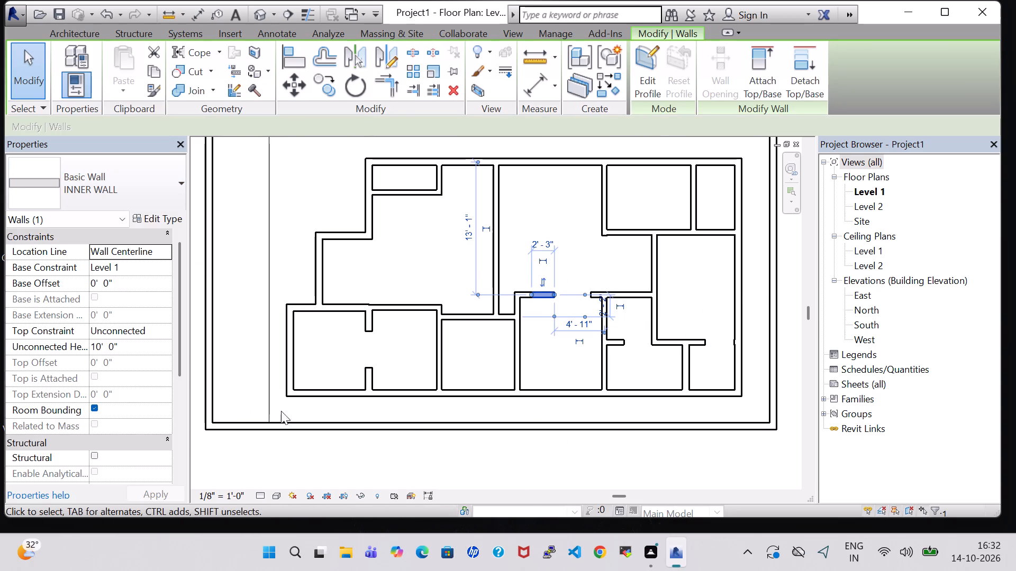
pyautogui.click(580, 444)
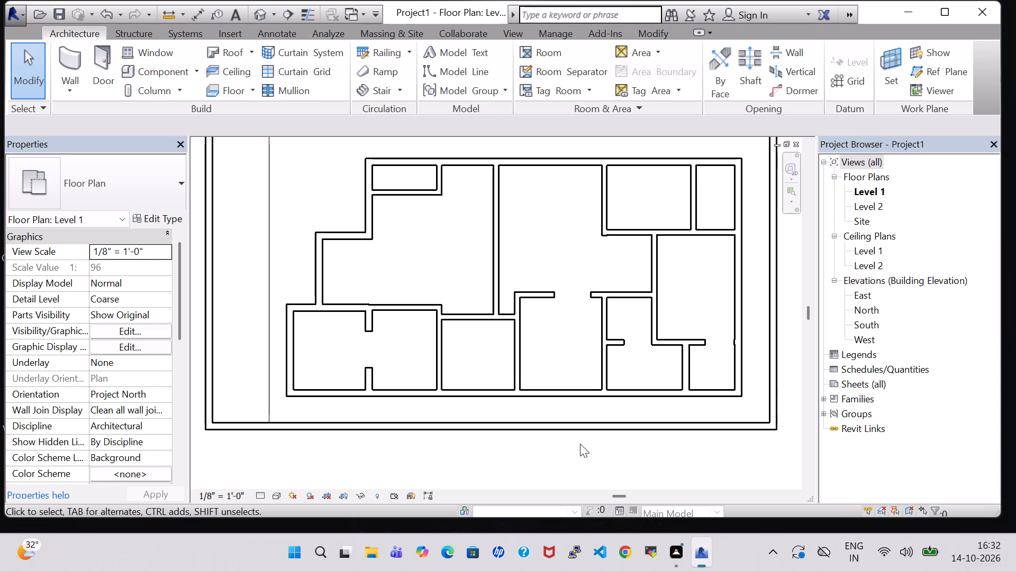
# Nudge the INNER WALL segments on both sides of the middle southern room's opening about 8" south.
pyautogui.click(536, 298)
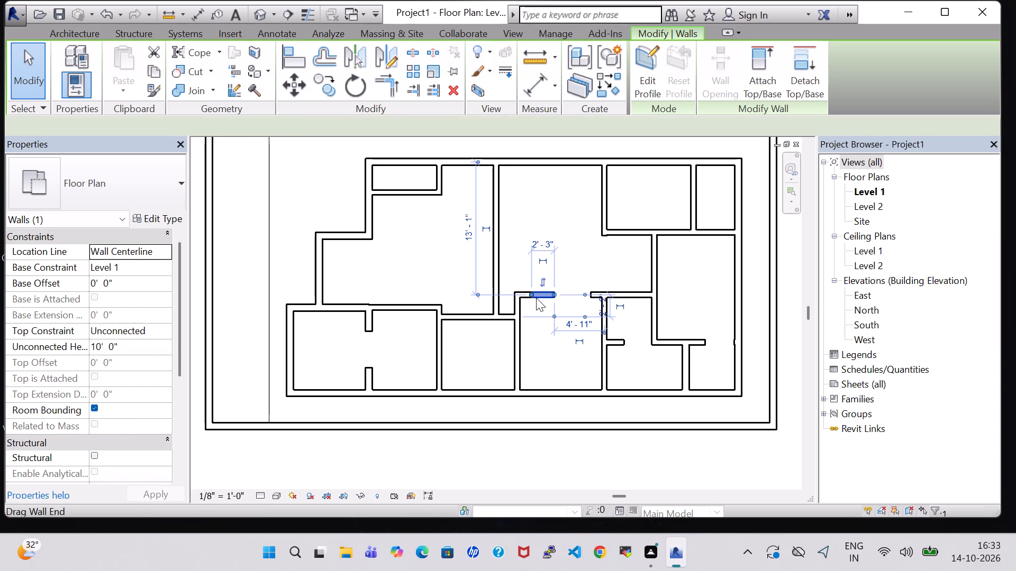
pyautogui.press('Down')
pyautogui.press('Down')
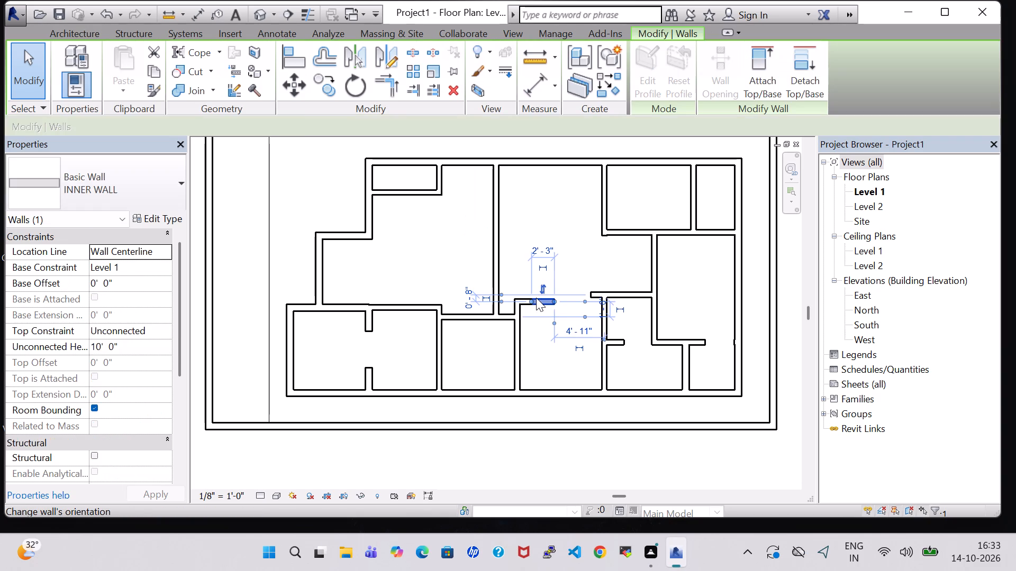
pyautogui.click(630, 291)
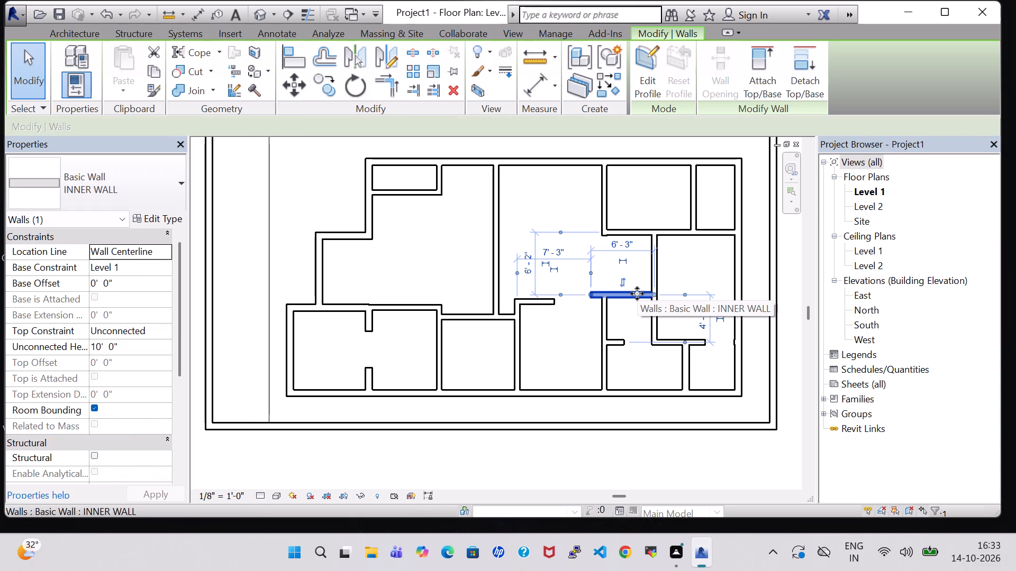
pyautogui.press('Down')
pyautogui.press('Down')
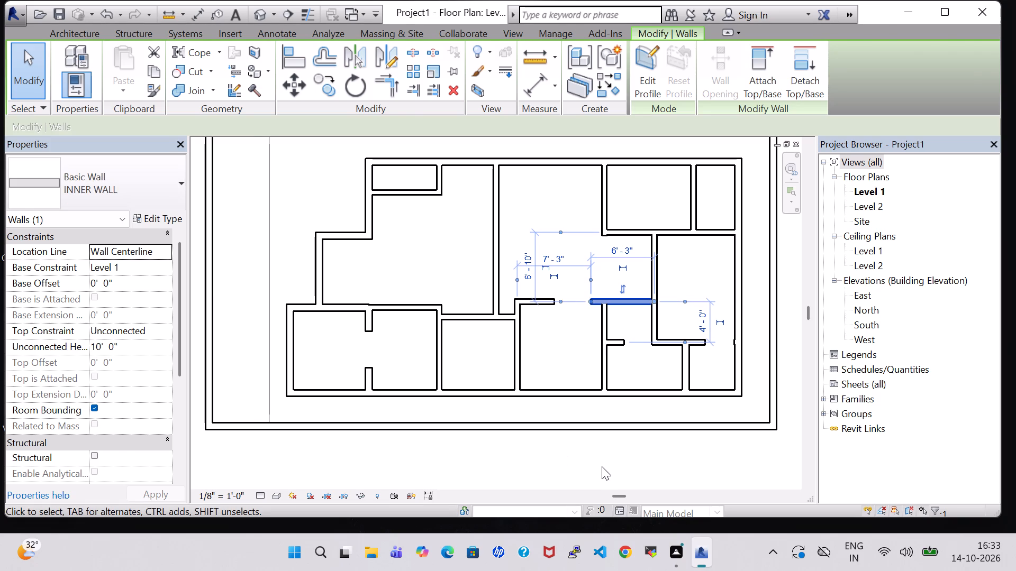
pyautogui.click(602, 466)
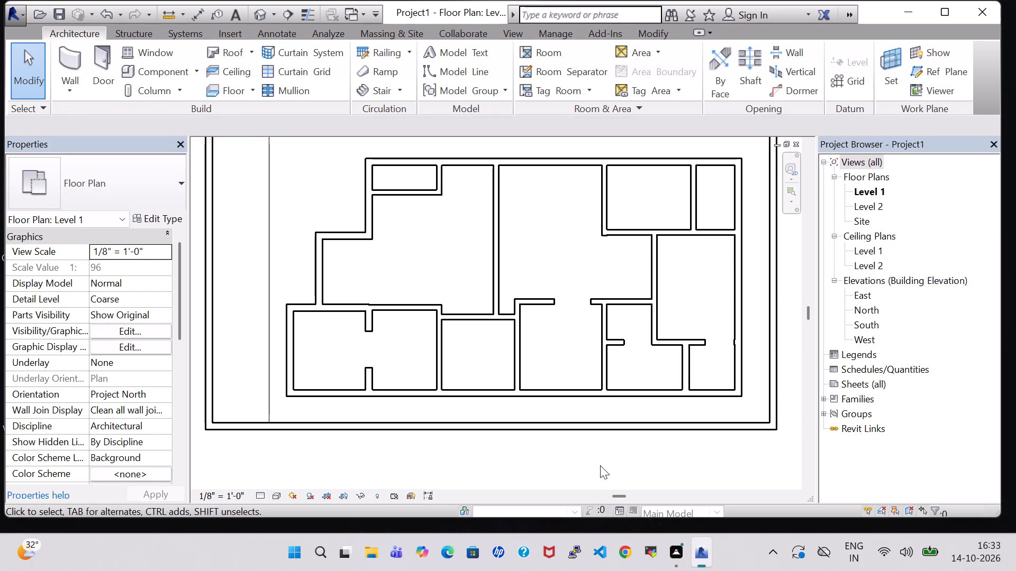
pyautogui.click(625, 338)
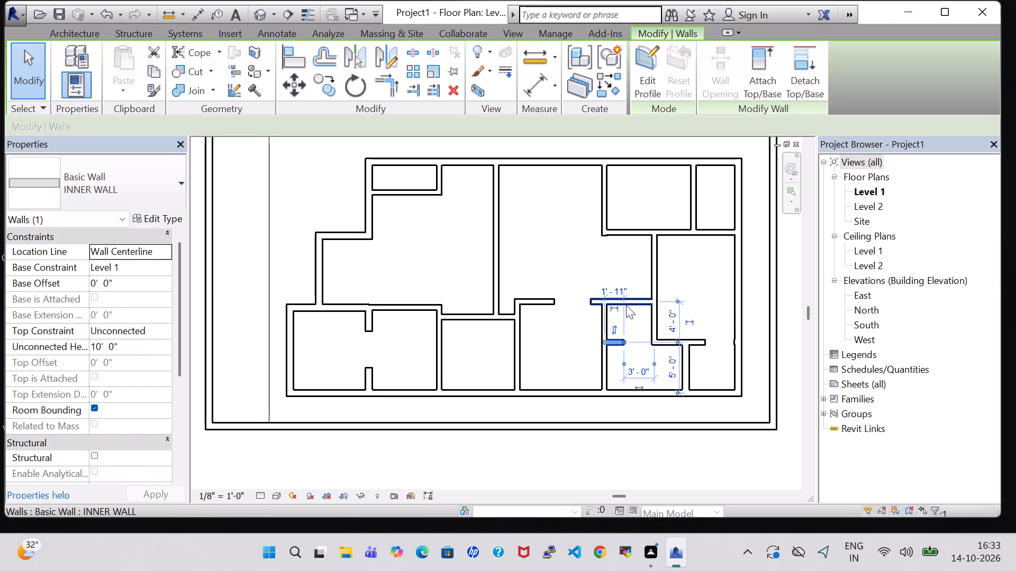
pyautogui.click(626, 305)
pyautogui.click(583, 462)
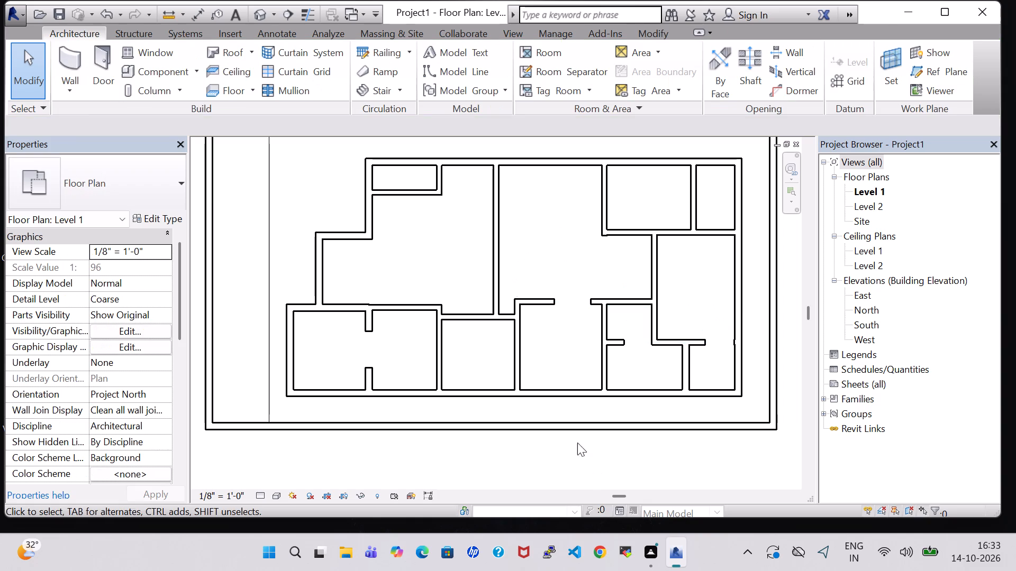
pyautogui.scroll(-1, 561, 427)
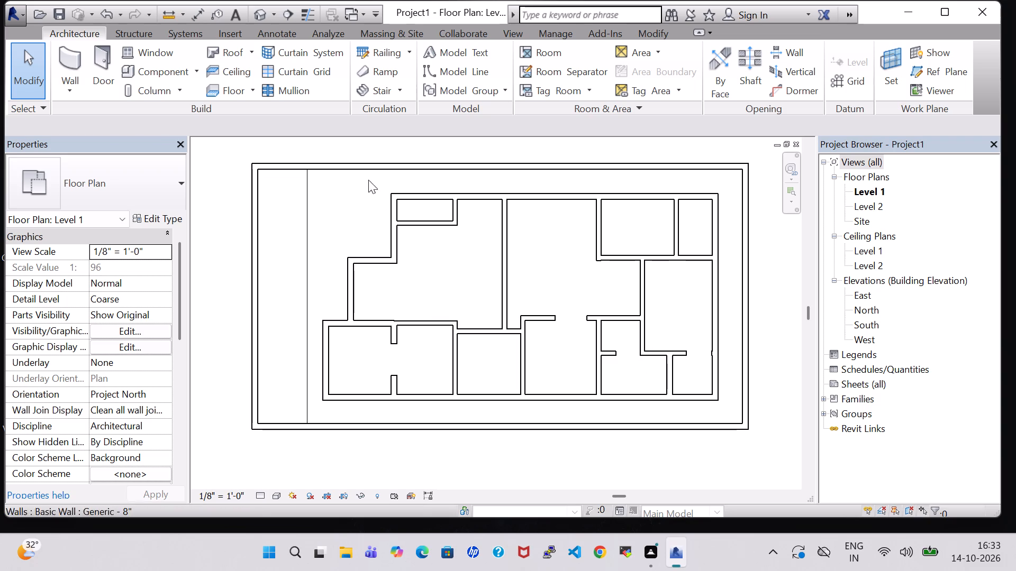
# Place a Single-Flush 30" x 80" door near the east end of the small northwest room's south wall, swinging into the room.
pyautogui.click(89, 59)
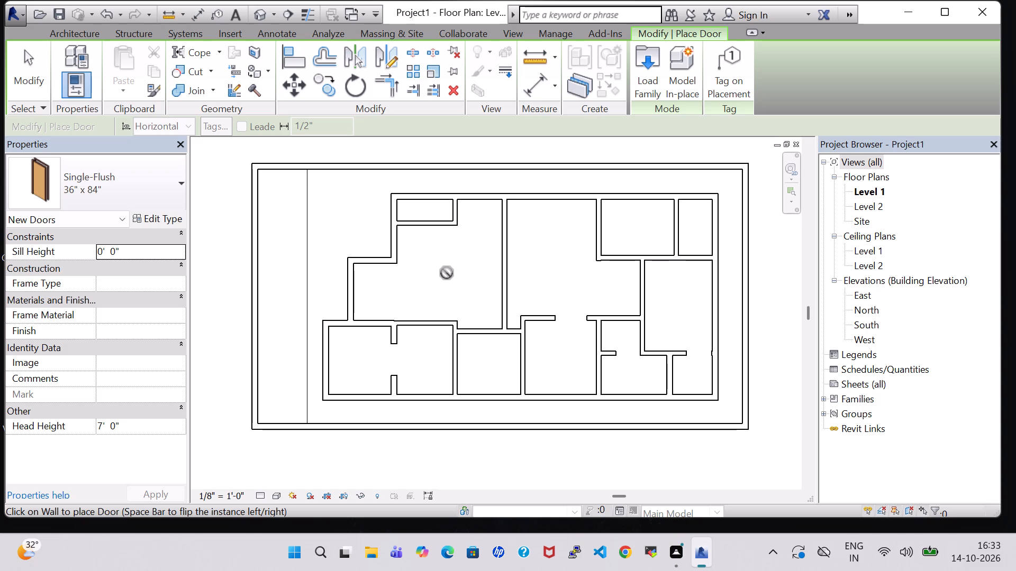
pyautogui.scroll(4, 447, 273)
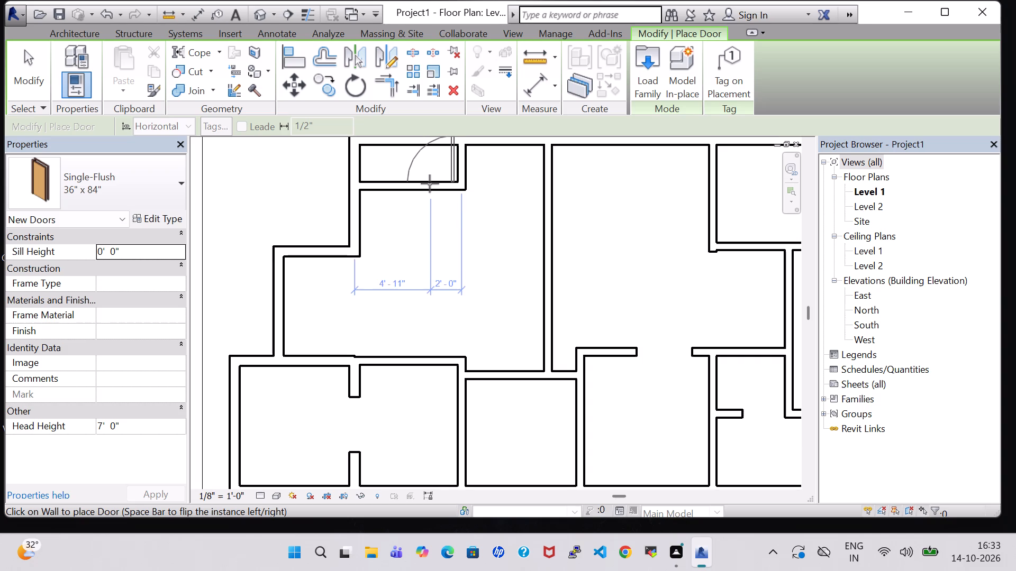
pyautogui.click(192, 182)
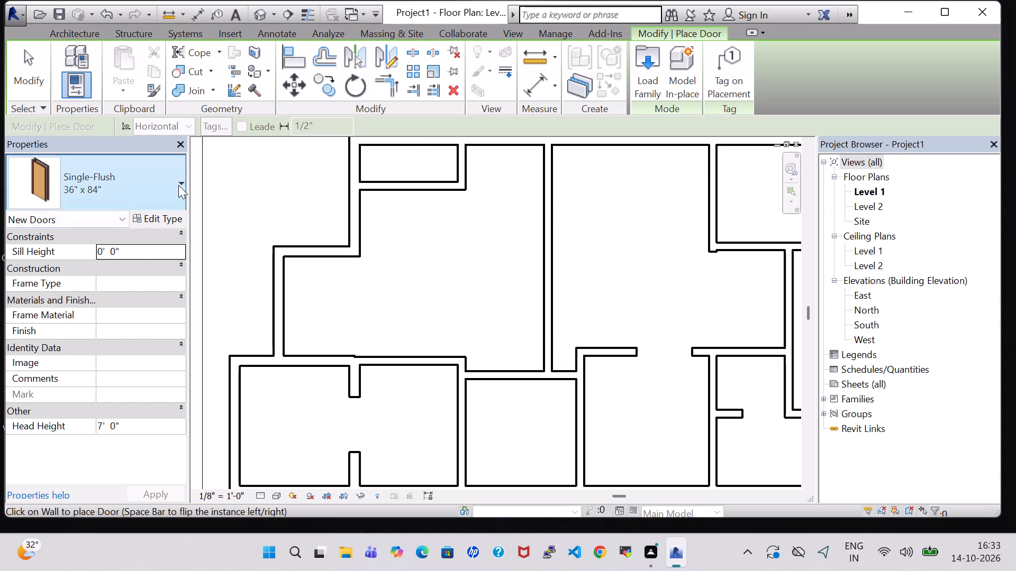
pyautogui.click(178, 185)
pyautogui.scroll(9, 124, 262)
pyautogui.click(119, 265)
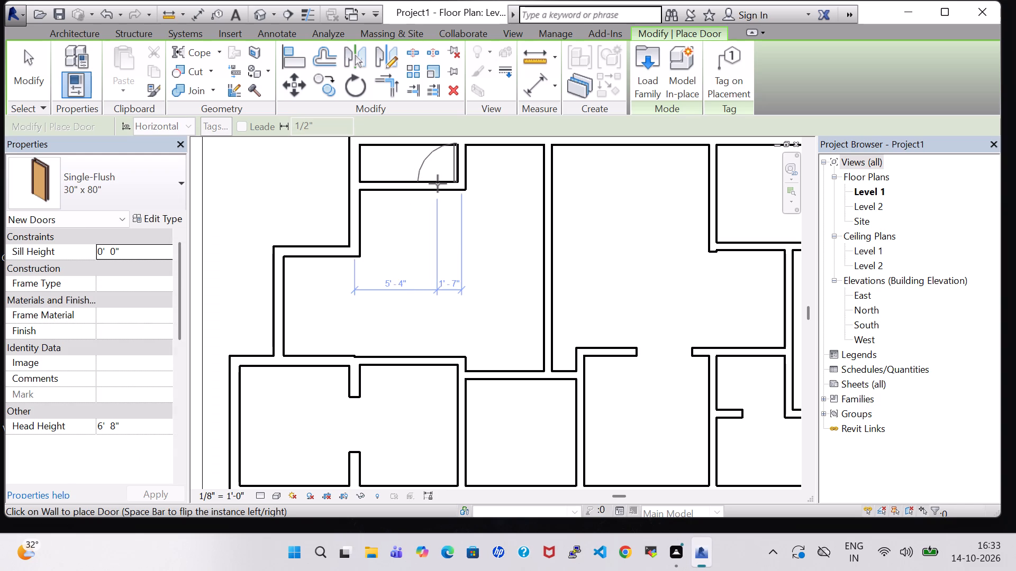
pyautogui.click(143, 218)
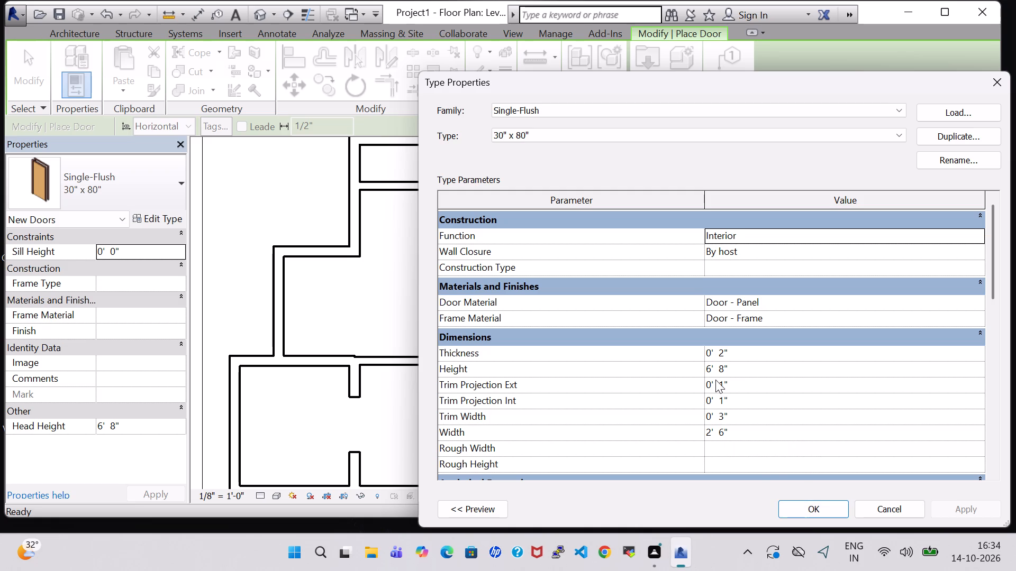
pyautogui.click(803, 503)
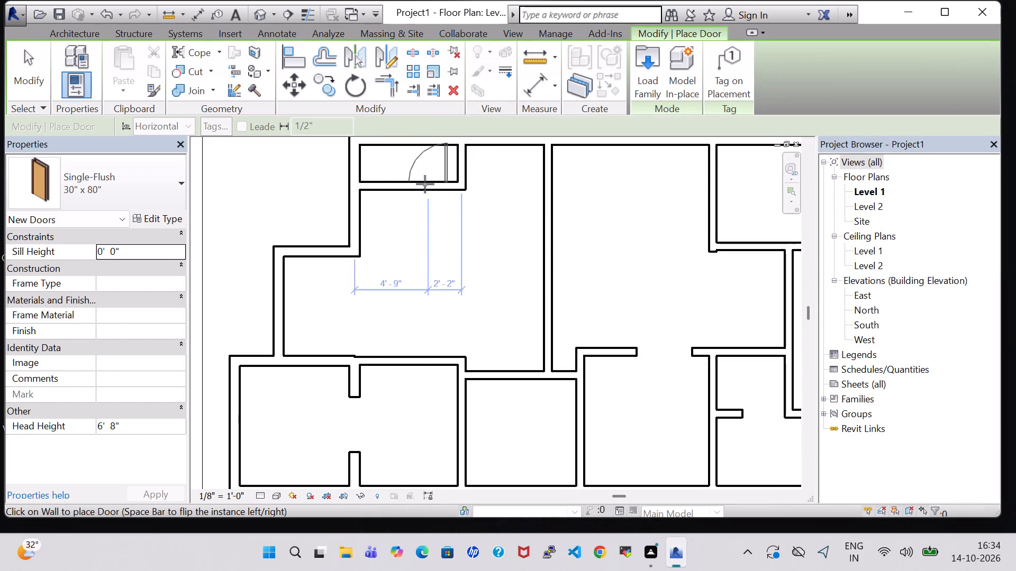
pyautogui.click(437, 180)
pyautogui.scroll(-3, 446, 225)
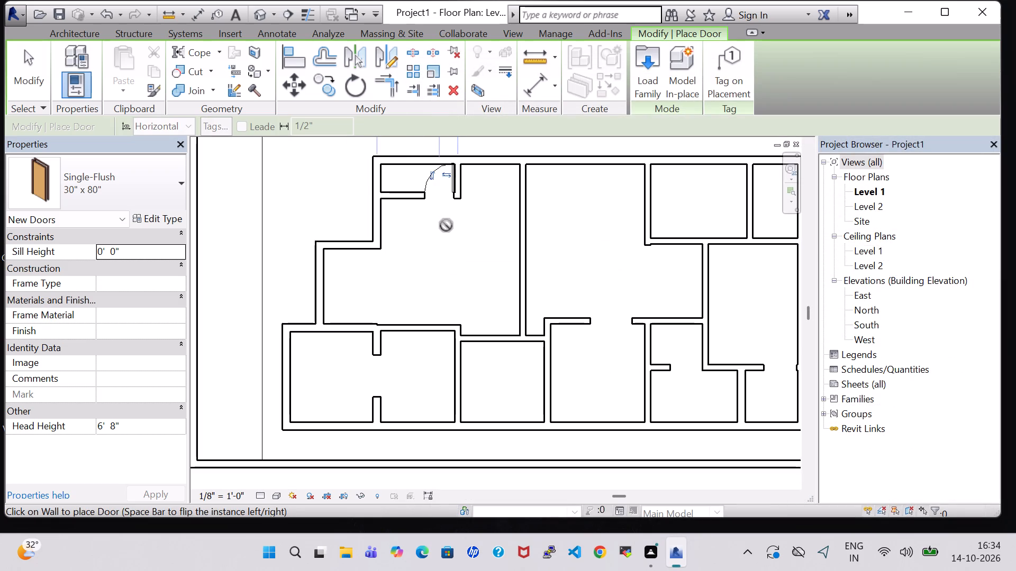
pyautogui.press('Escape')
pyautogui.press('Escape')
# Nudge the INNER WALL that hosts the small northwest room's door slightly south.
pyautogui.click(420, 201)
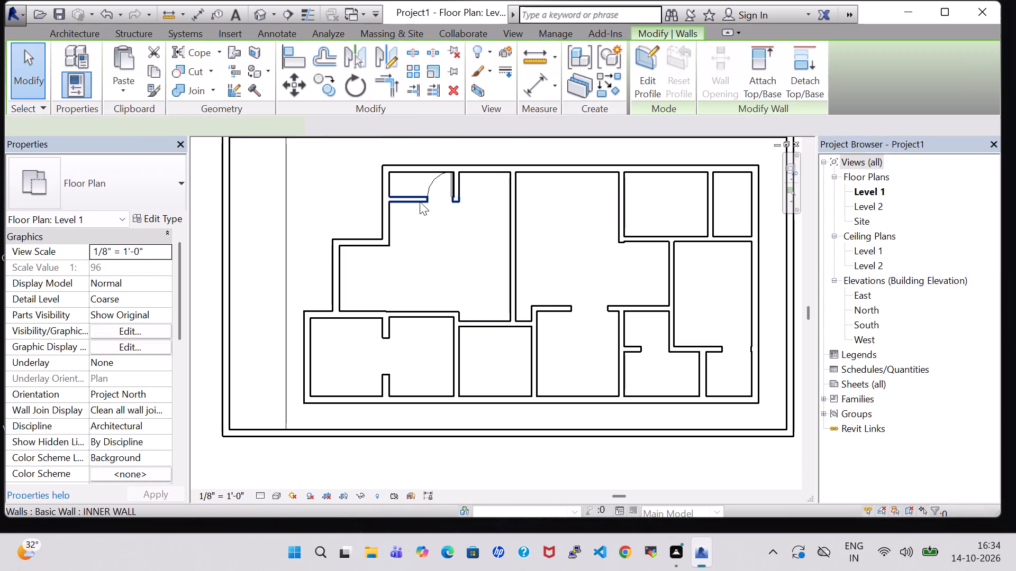
pyautogui.press('Down')
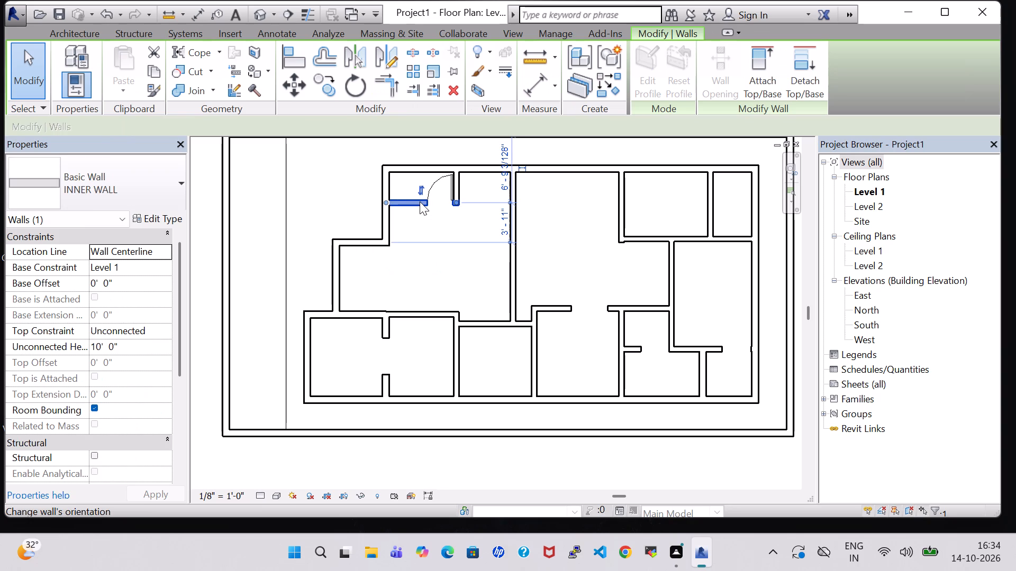
pyautogui.click(364, 204)
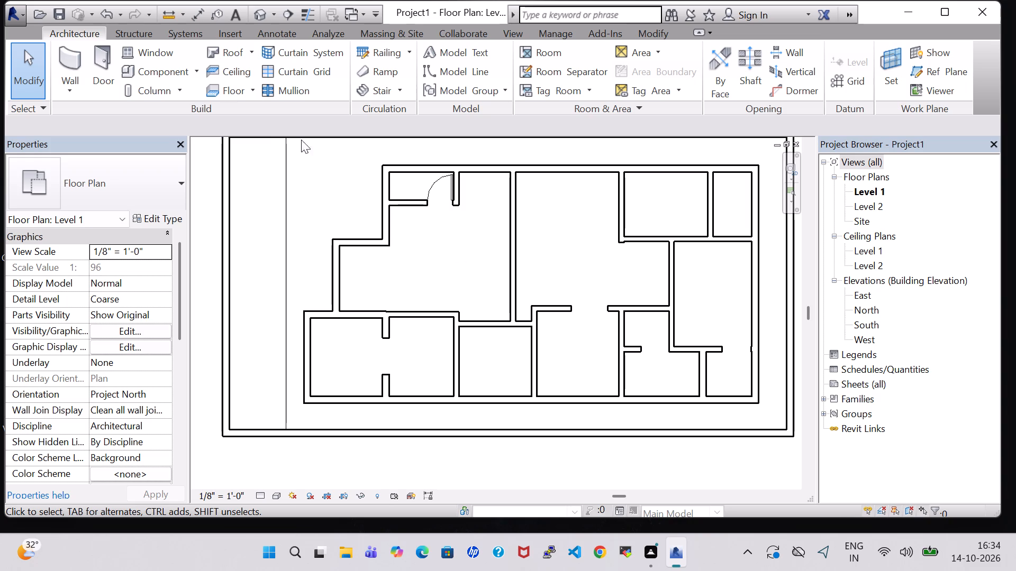
# Load the 60" x 80" type of the Door-Exterior-Double-Full Glass-Wood_Clad family from the Residential doors library folder.
pyautogui.click(140, 69)
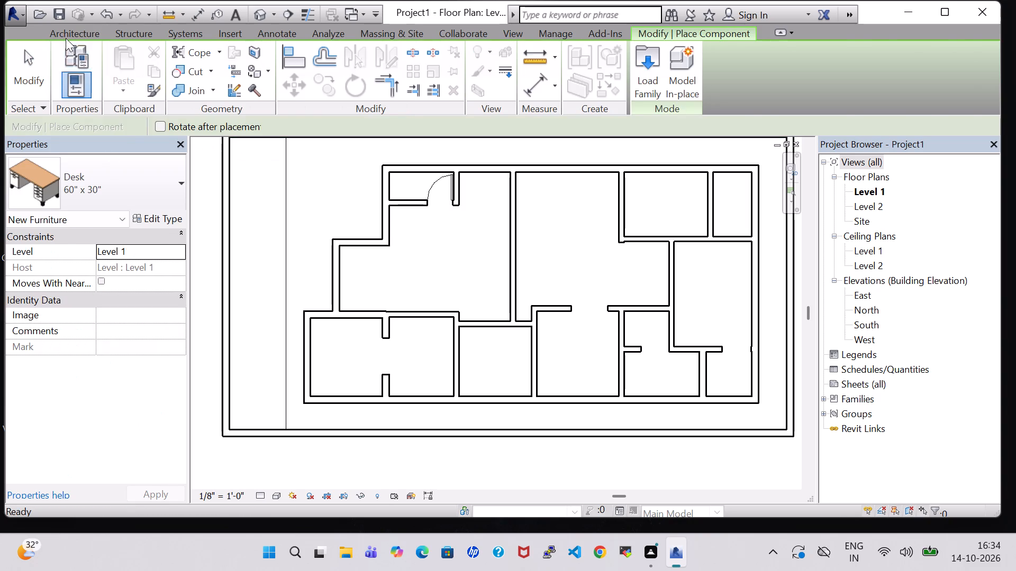
pyautogui.click(66, 38)
pyautogui.click(93, 55)
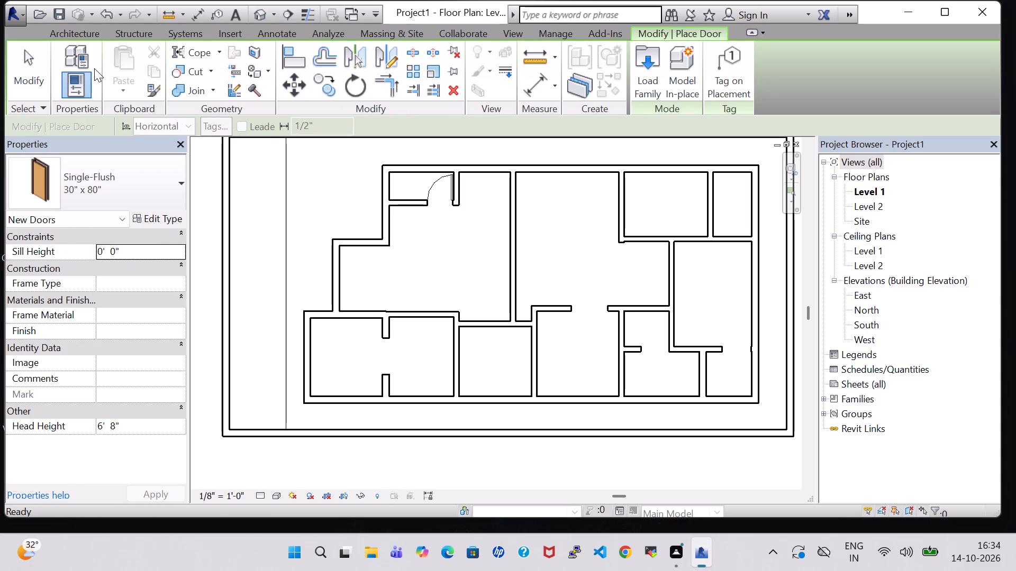
pyautogui.click(643, 87)
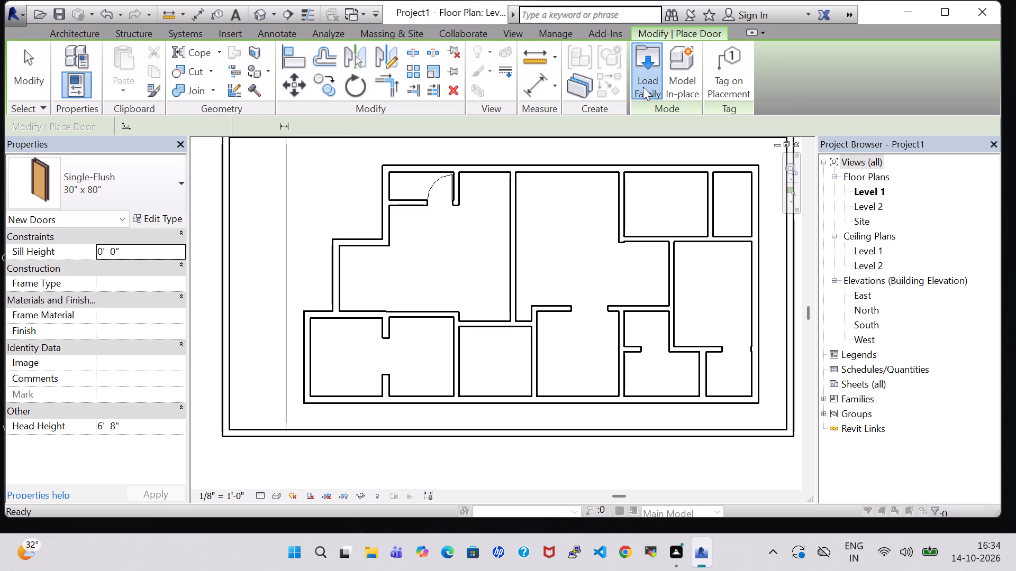
pyautogui.scroll(-3, 591, 234)
pyautogui.scroll(2, 591, 240)
pyautogui.scroll(-1, 589, 291)
pyautogui.scroll(1, 589, 286)
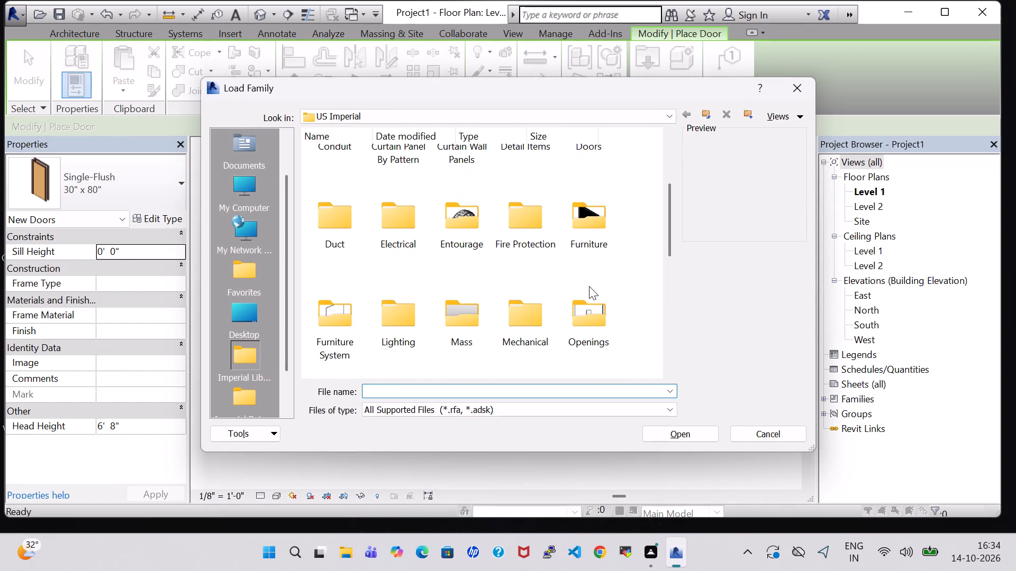
pyautogui.doubleClick(587, 239)
pyautogui.click(687, 118)
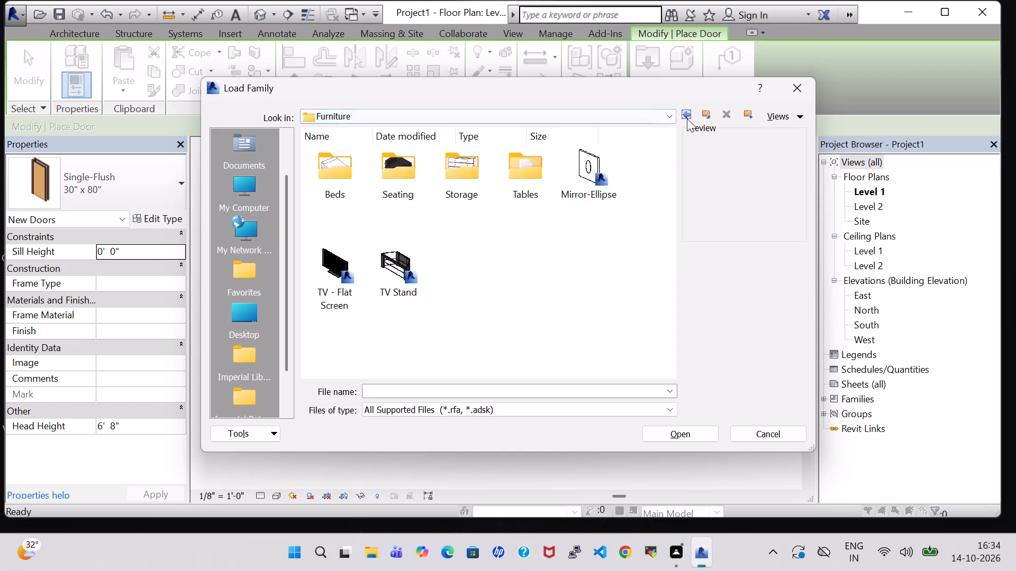
pyautogui.scroll(3, 573, 272)
pyautogui.doubleClick(582, 260)
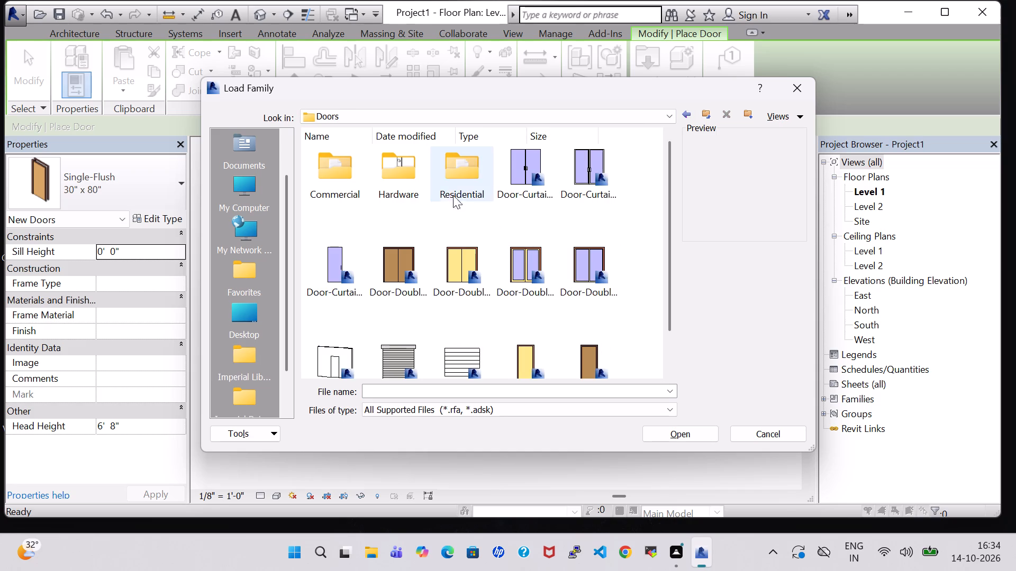
pyautogui.doubleClick(456, 192)
pyautogui.click(330, 185)
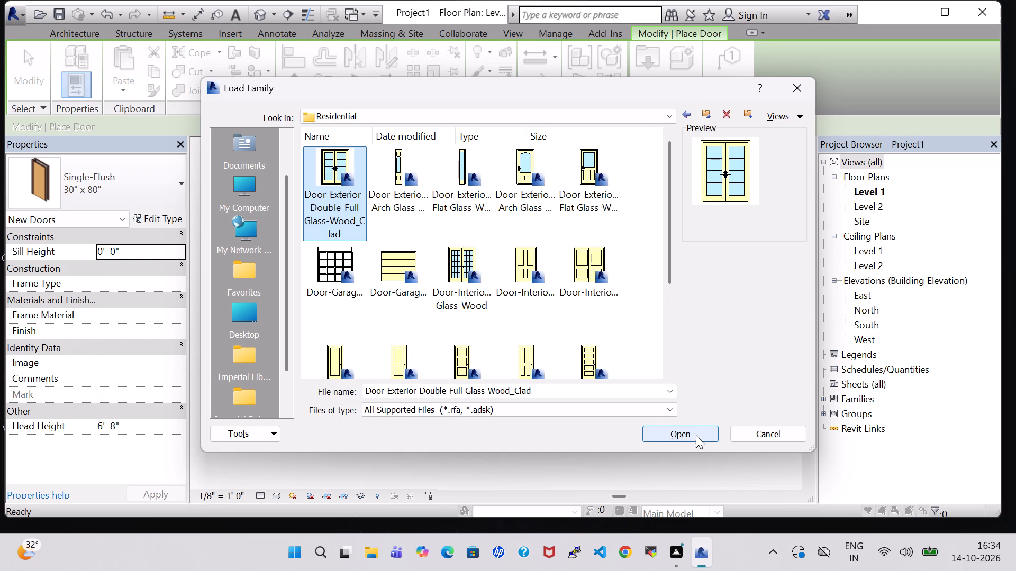
pyautogui.click(696, 437)
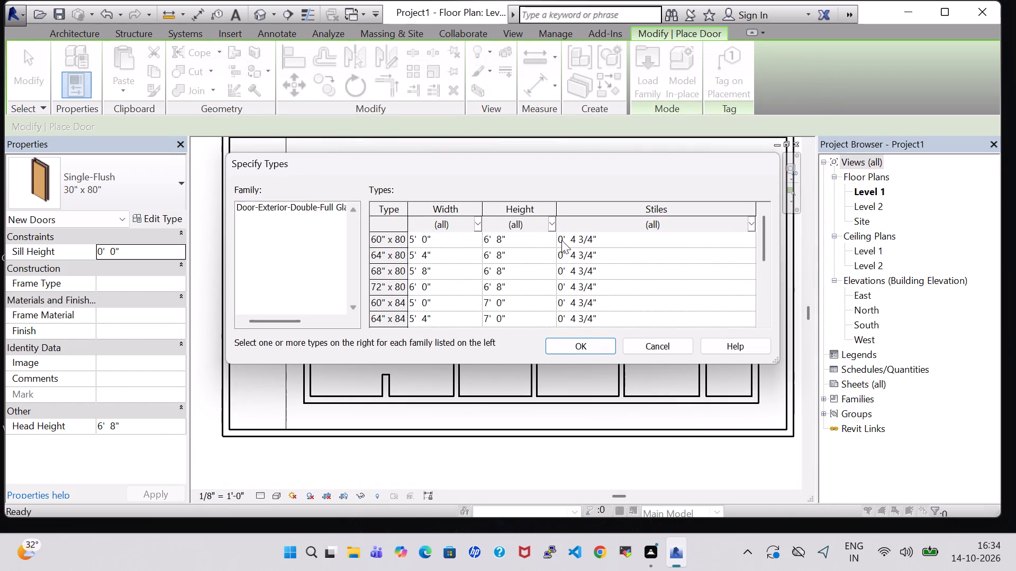
pyautogui.click(561, 240)
pyautogui.click(582, 345)
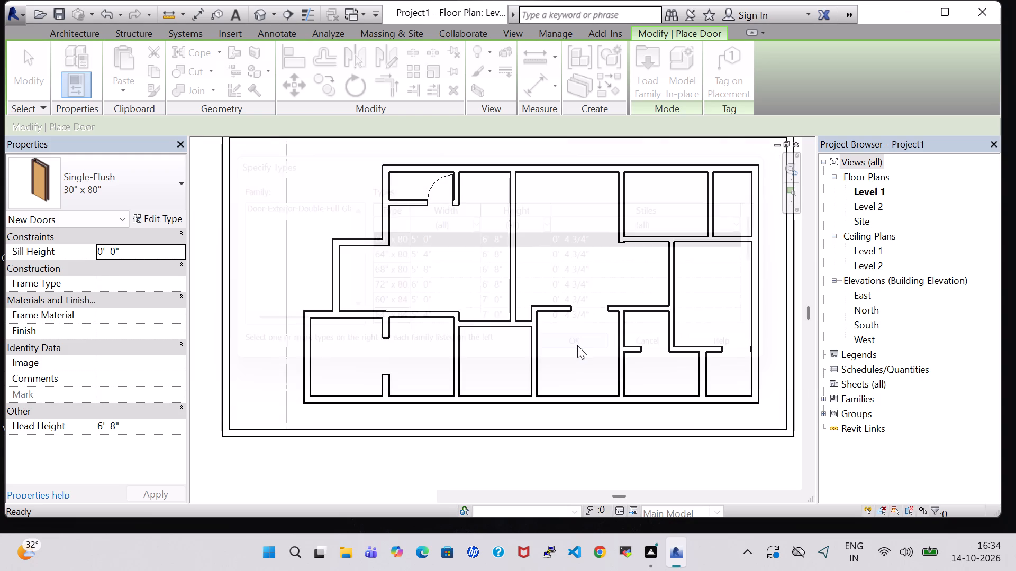
# Place the 60" x 80" double glass door midway along the short west exterior wall, about 3'-6 1/2" from each adjoining wall, swinging inward.
pyautogui.scroll(2, 377, 313)
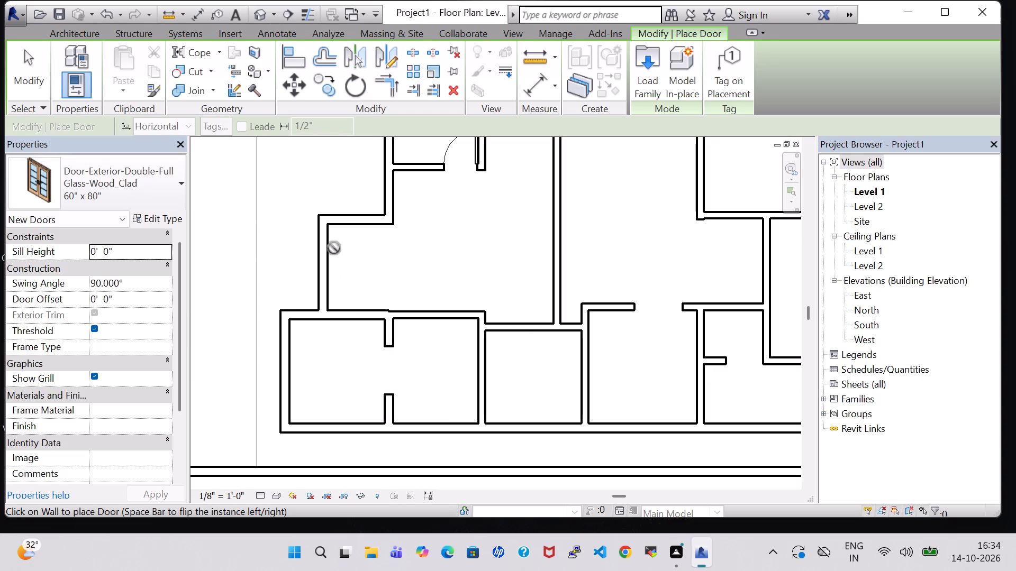
pyautogui.click(328, 265)
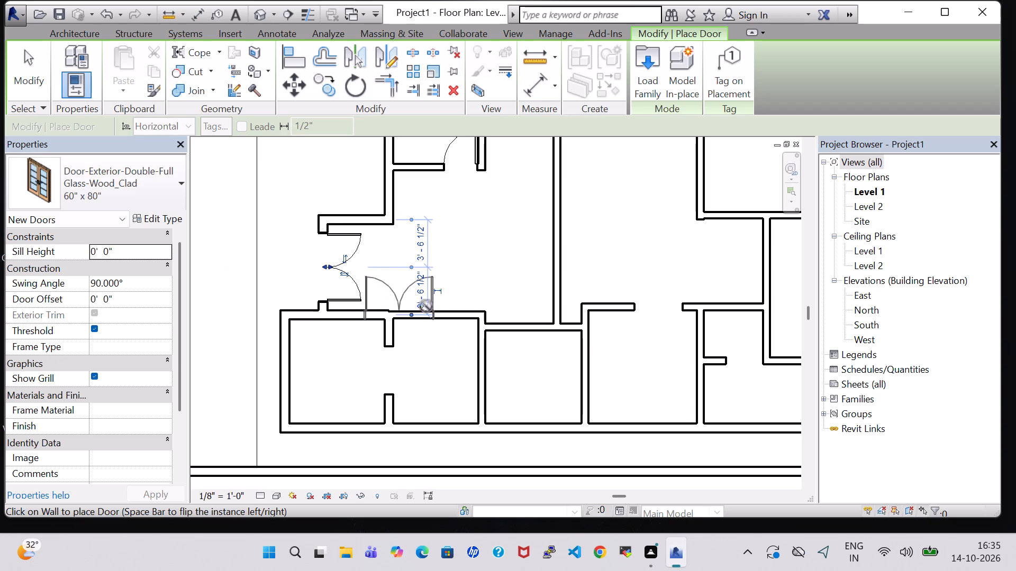
pyautogui.press('Escape')
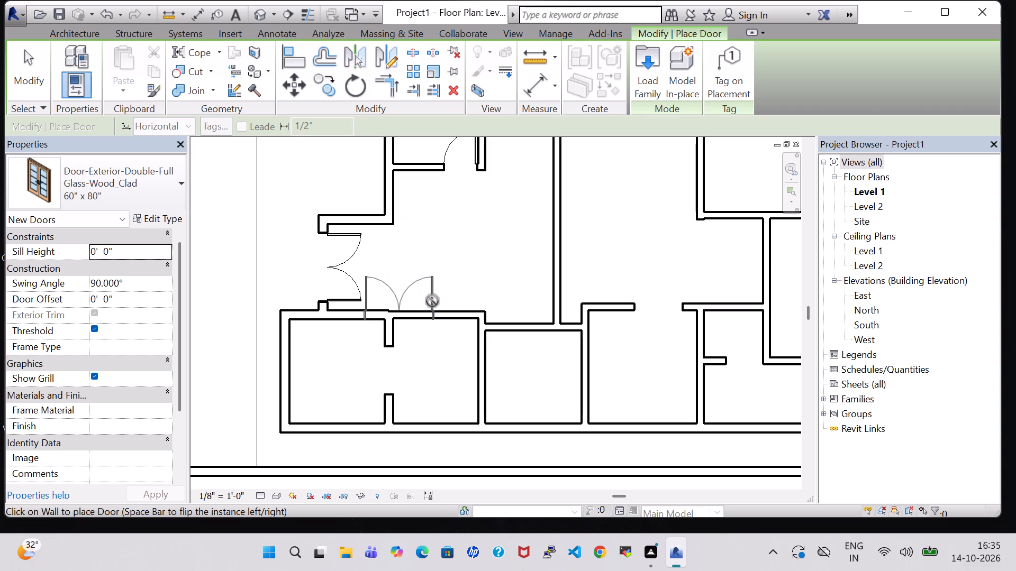
pyautogui.press('Escape')
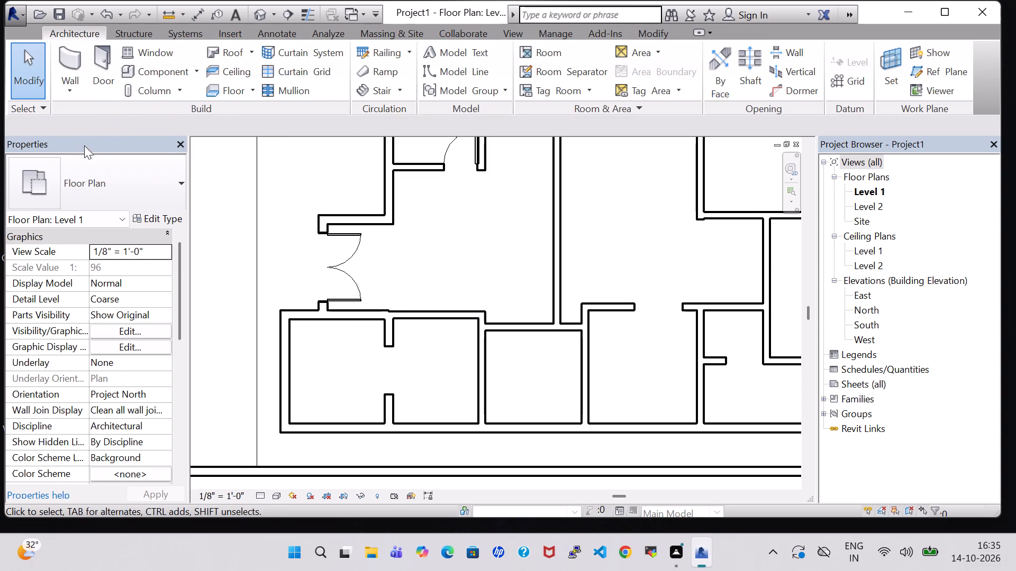
# Load the 30" x 80" type of the Door-Exterior-Single-Entry-Half Arch Glass-Wood_Clad family from the Residential doors library folder.
pyautogui.click(160, 72)
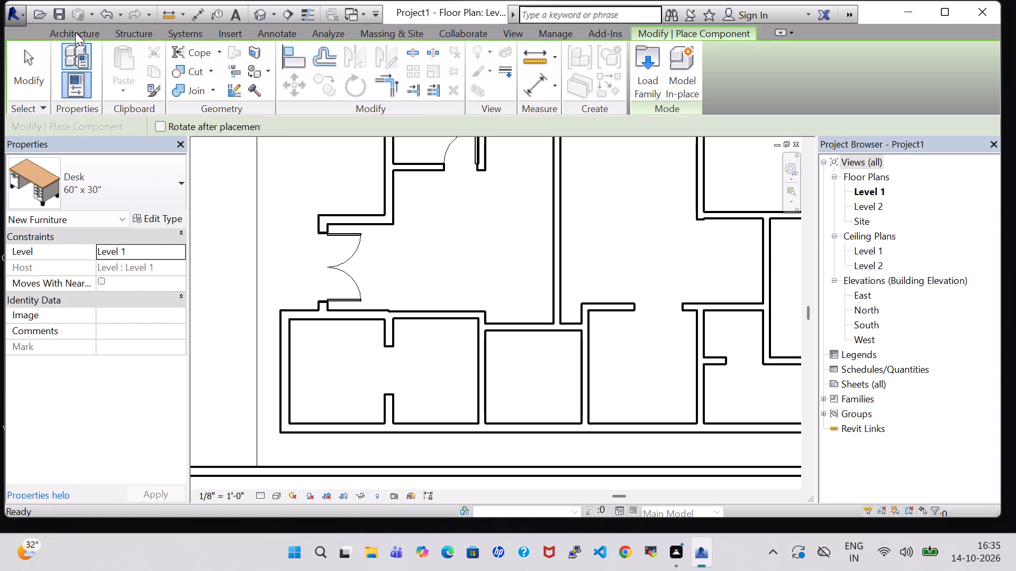
pyautogui.click(84, 34)
pyautogui.click(101, 60)
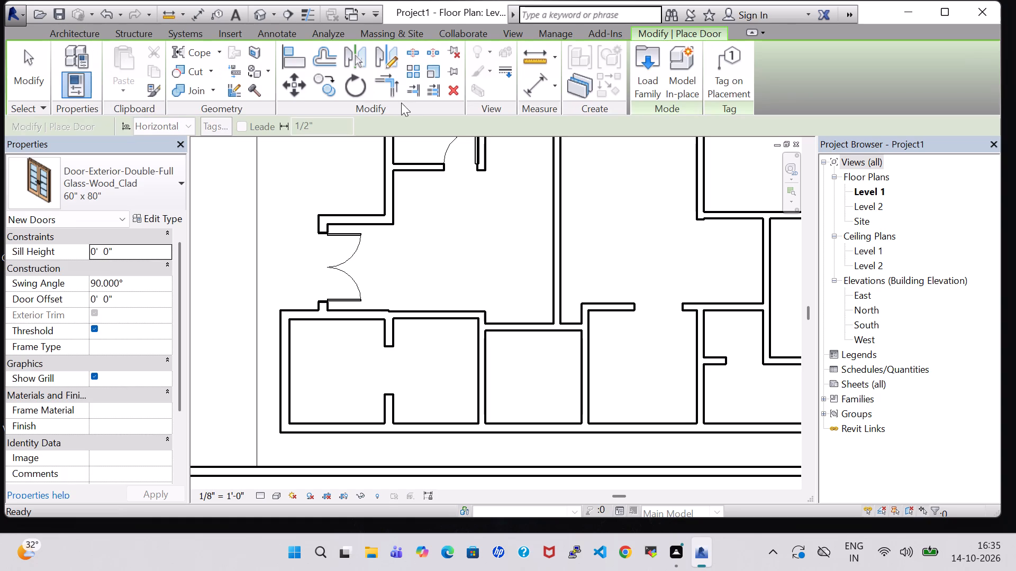
pyautogui.click(647, 74)
pyautogui.scroll(-1, 606, 226)
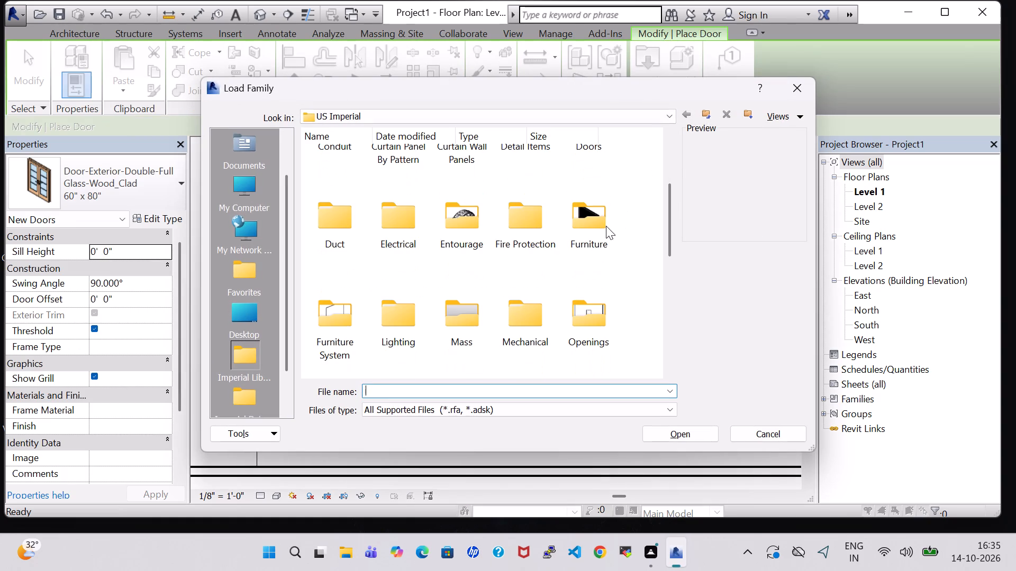
pyautogui.doubleClick(606, 226)
pyautogui.scroll(3, 606, 221)
pyautogui.click(682, 111)
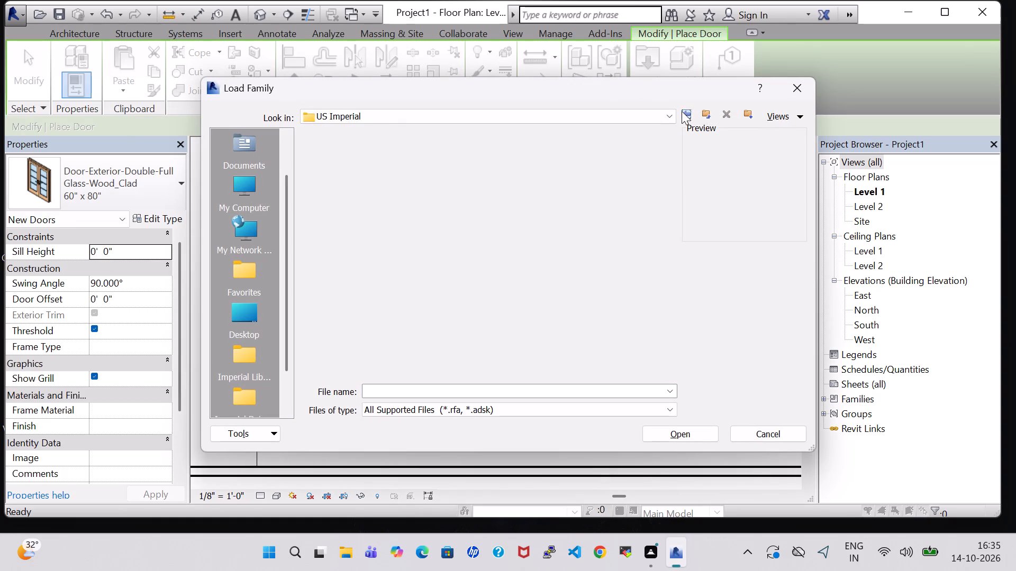
pyautogui.scroll(-3, 456, 300)
pyautogui.scroll(1, 573, 271)
pyautogui.scroll(-1, 612, 239)
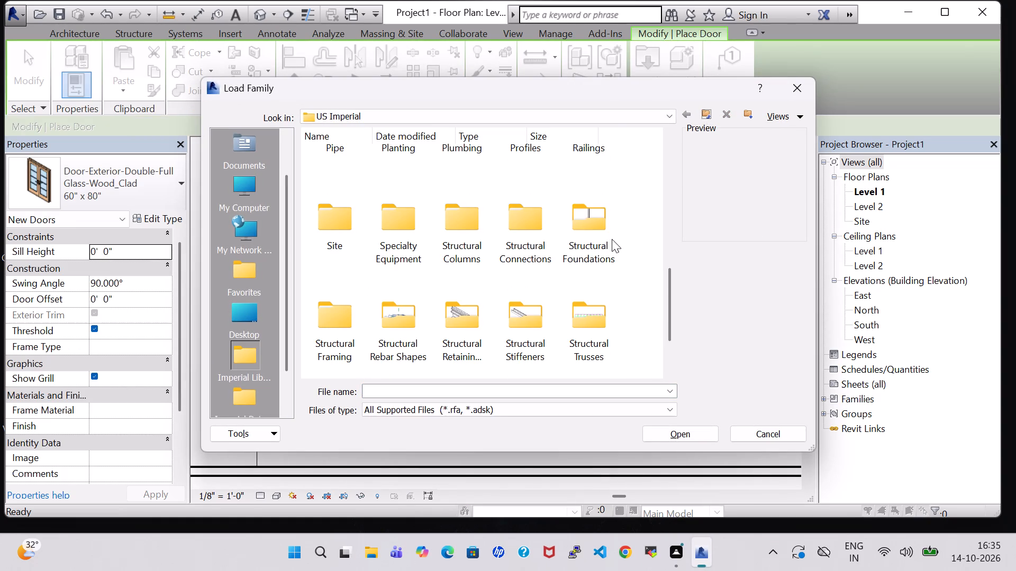
pyautogui.scroll(3, 602, 244)
pyautogui.scroll(-4, 602, 244)
pyautogui.scroll(2, 599, 247)
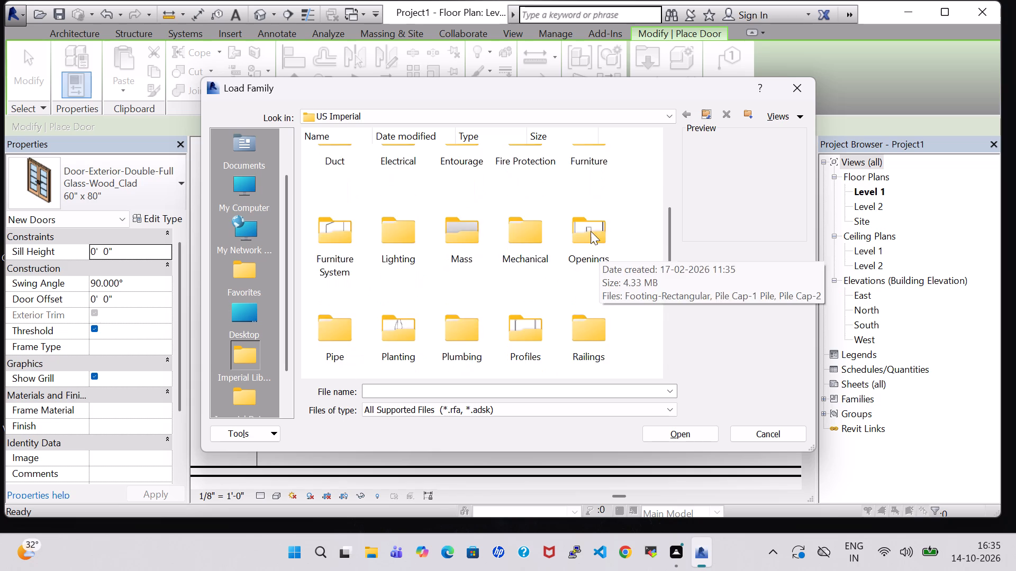
pyautogui.scroll(2, 591, 231)
pyautogui.doubleClick(591, 252)
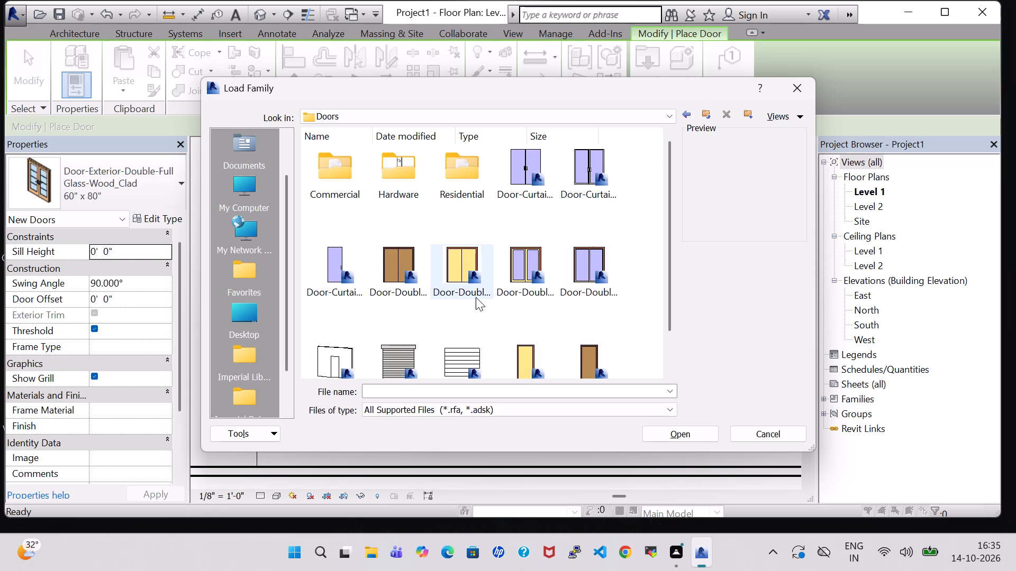
pyautogui.doubleClick(453, 188)
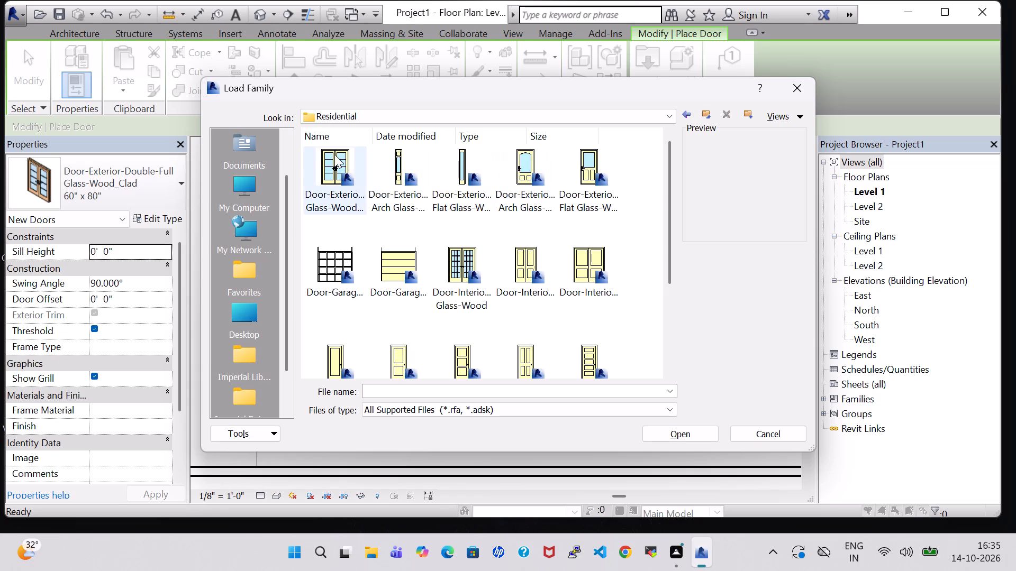
pyautogui.click(334, 154)
pyautogui.click(532, 173)
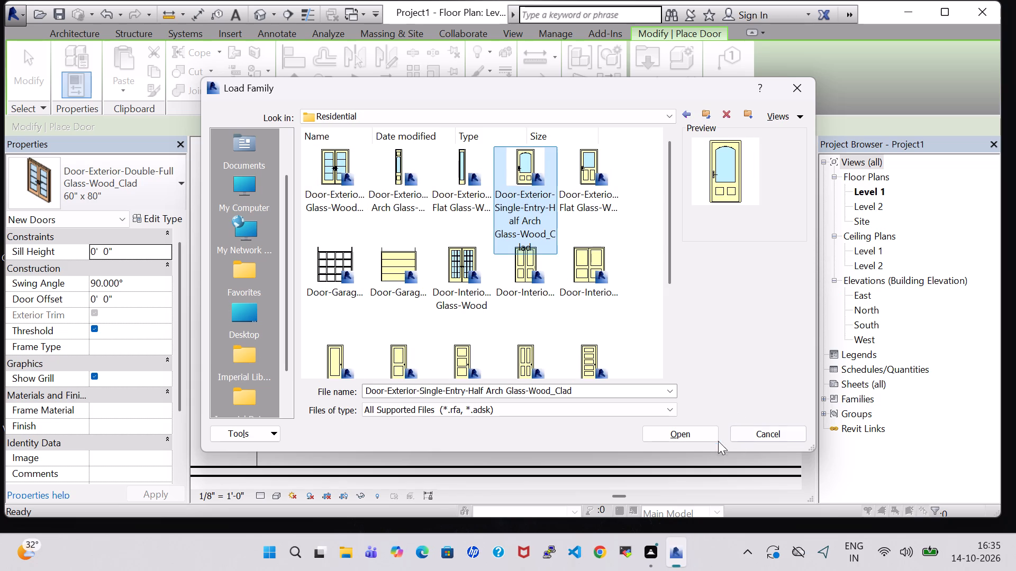
pyautogui.click(698, 432)
pyautogui.click(582, 238)
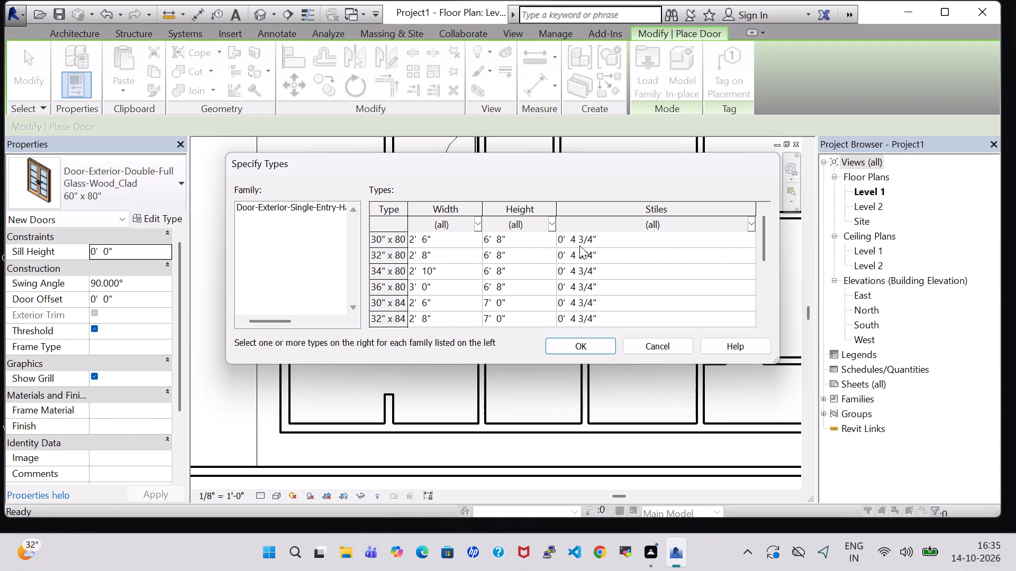
pyautogui.click(579, 342)
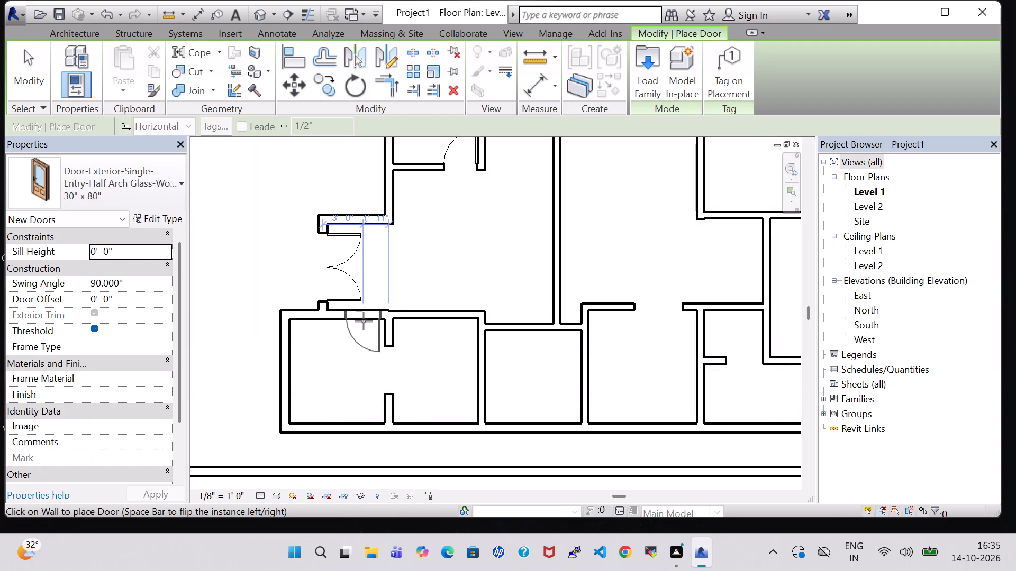
# Place the 30" x 80" half arch glass door in the southwest room's north wall, just west of the partition stub, swinging into the room.
pyautogui.click(364, 321)
pyautogui.scroll(-2, 439, 282)
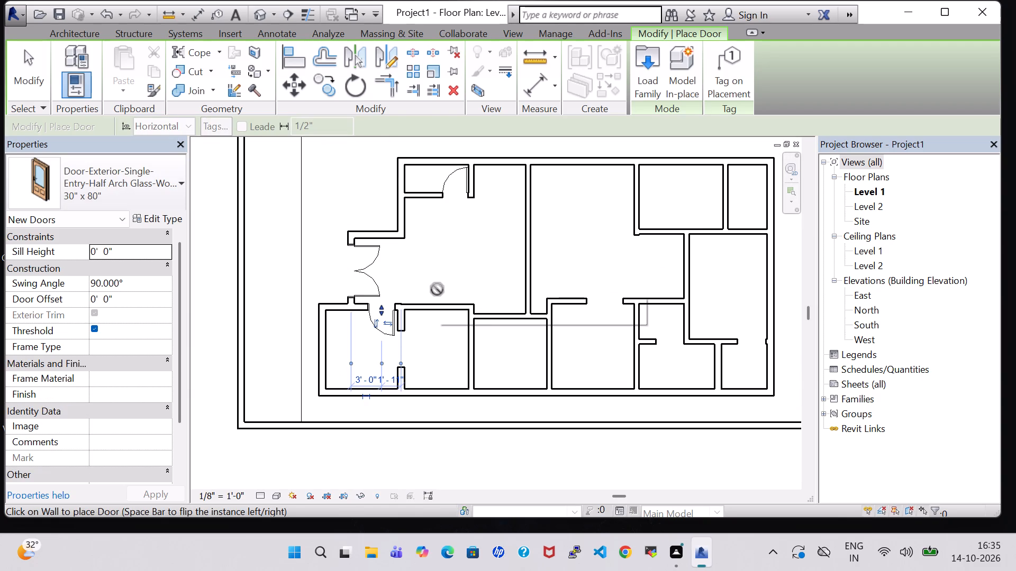
# Examine the model in 3D from several sides, checking the placed doors and the outer boundary walls around the building.
pyautogui.click(264, 13)
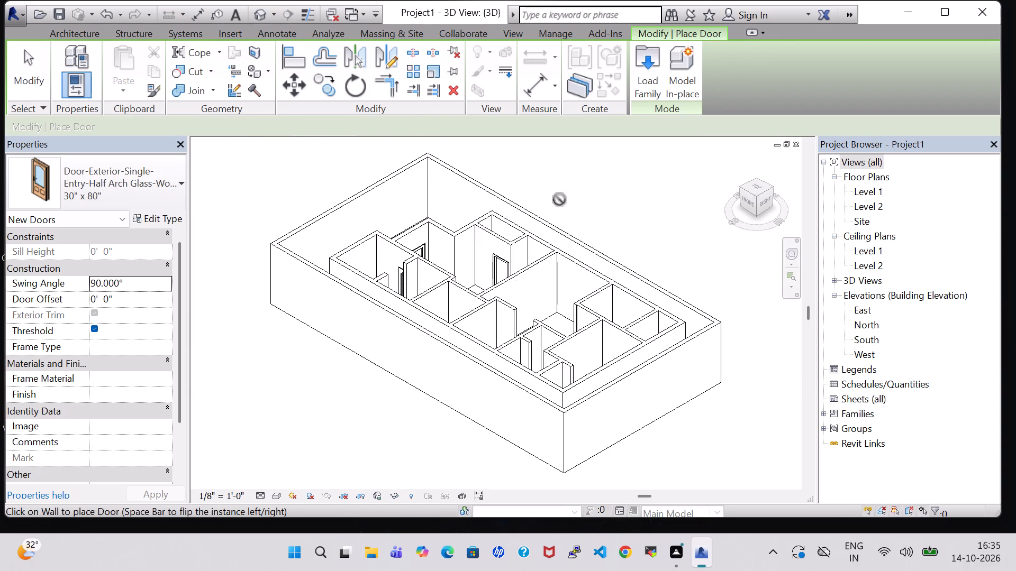
pyautogui.keyDown('shift'); pyautogui.moveTo(619, 218); pyautogui.dragTo(570, 248, button='middle'); pyautogui.keyUp('shift')
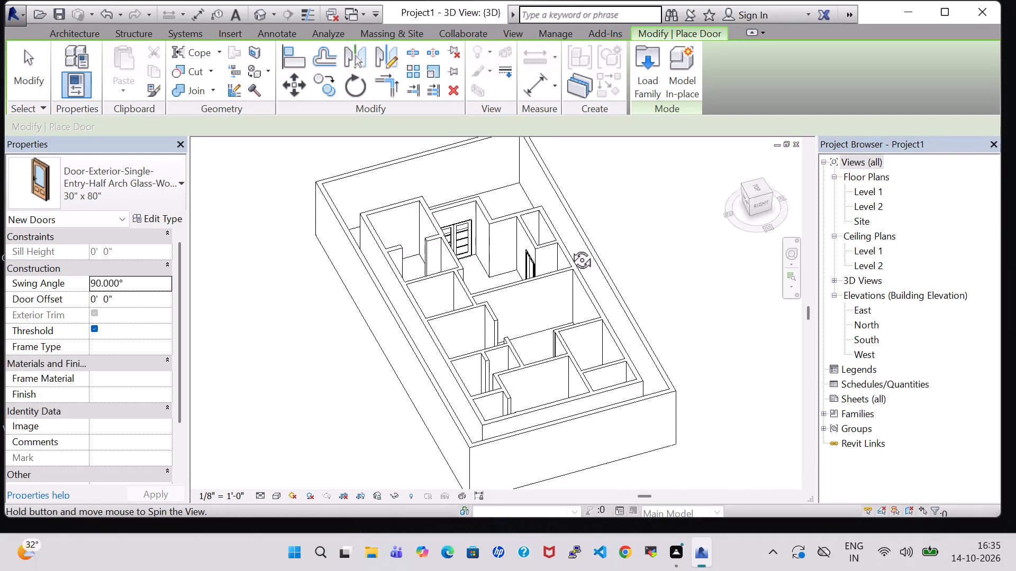
pyautogui.keyDown('shift'); pyautogui.moveTo(570, 248); pyautogui.dragTo(521, 310, button='middle'); pyautogui.keyUp('shift')
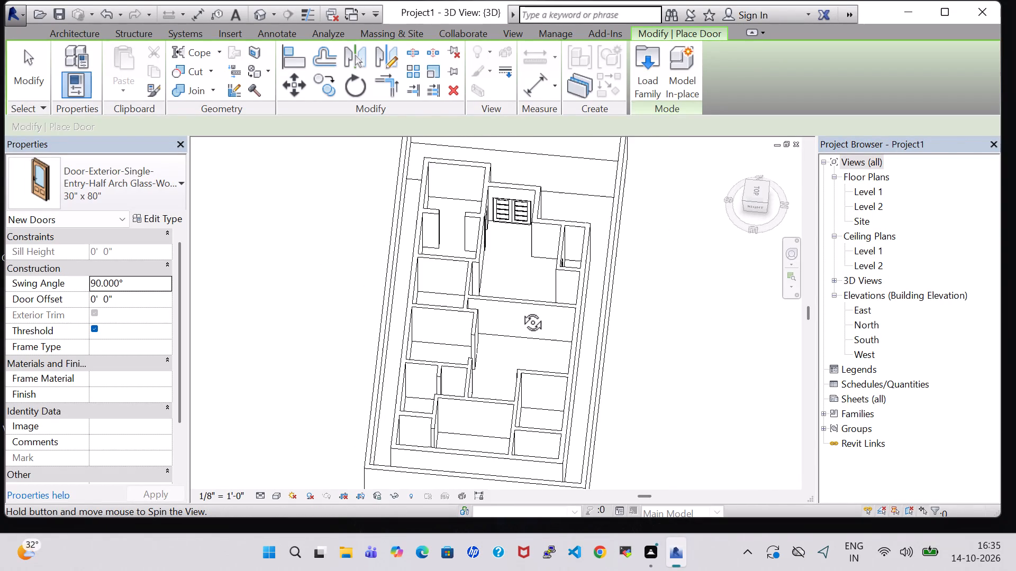
pyautogui.keyDown('shift'); pyautogui.moveTo(521, 310); pyautogui.dragTo(503, 302, button='middle'); pyautogui.keyUp('shift')
pyautogui.keyDown('shift'); pyautogui.moveTo(434, 288); pyautogui.dragTo(420, 291, button='middle'); pyautogui.keyUp('shift')
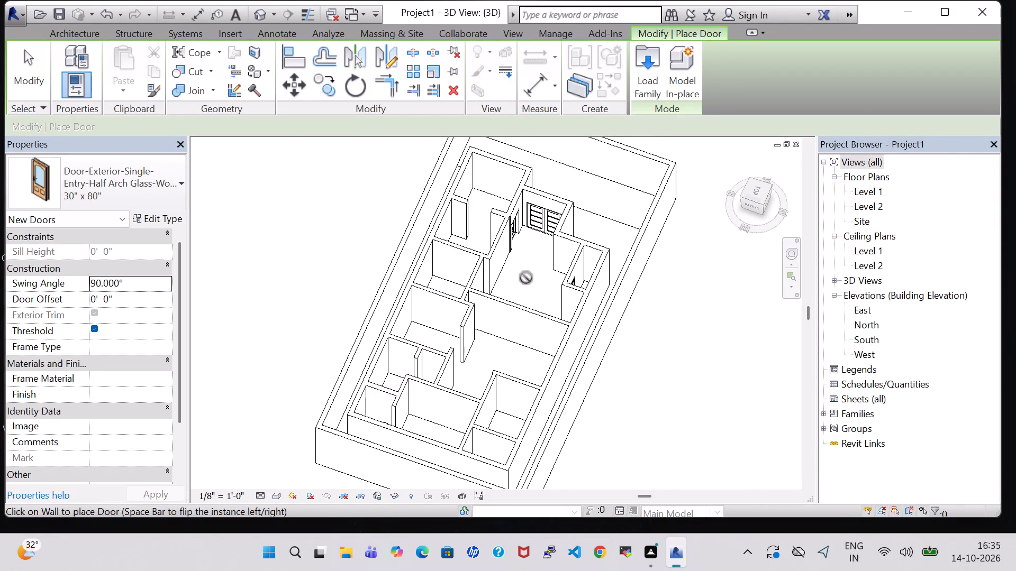
pyautogui.keyDown('shift'); pyautogui.moveTo(526, 278); pyautogui.dragTo(387, 287, button='middle'); pyautogui.keyUp('shift')
pyautogui.keyDown('shift'); pyautogui.moveTo(520, 323); pyautogui.dragTo(370, 246, button='middle'); pyautogui.keyUp('shift')
pyautogui.keyDown('shift'); pyautogui.moveTo(673, 345); pyautogui.dragTo(643, 317, button='middle'); pyautogui.keyUp('shift')
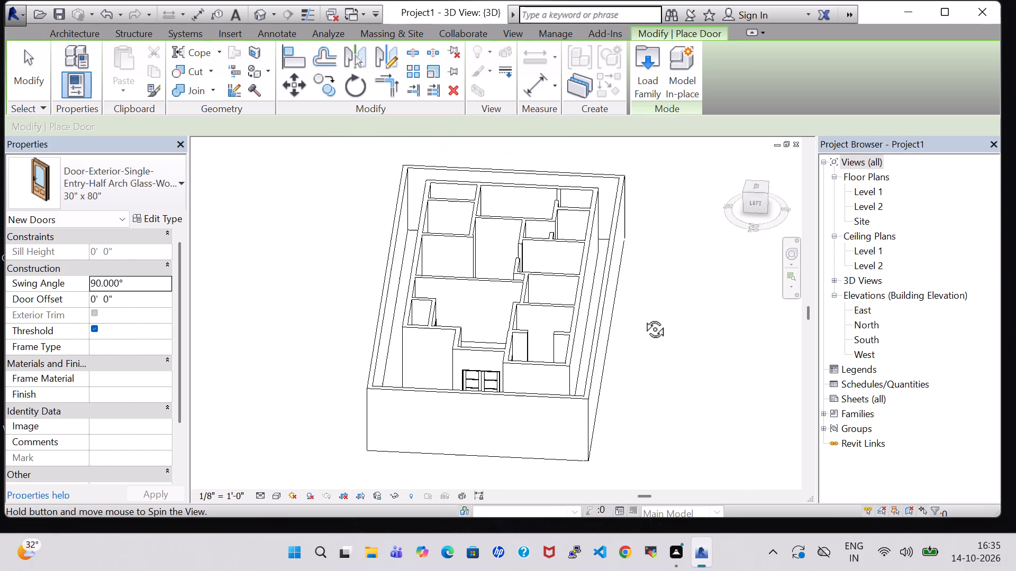
pyautogui.keyDown('shift'); pyautogui.moveTo(643, 317); pyautogui.dragTo(644, 311, button='middle'); pyautogui.keyUp('shift')
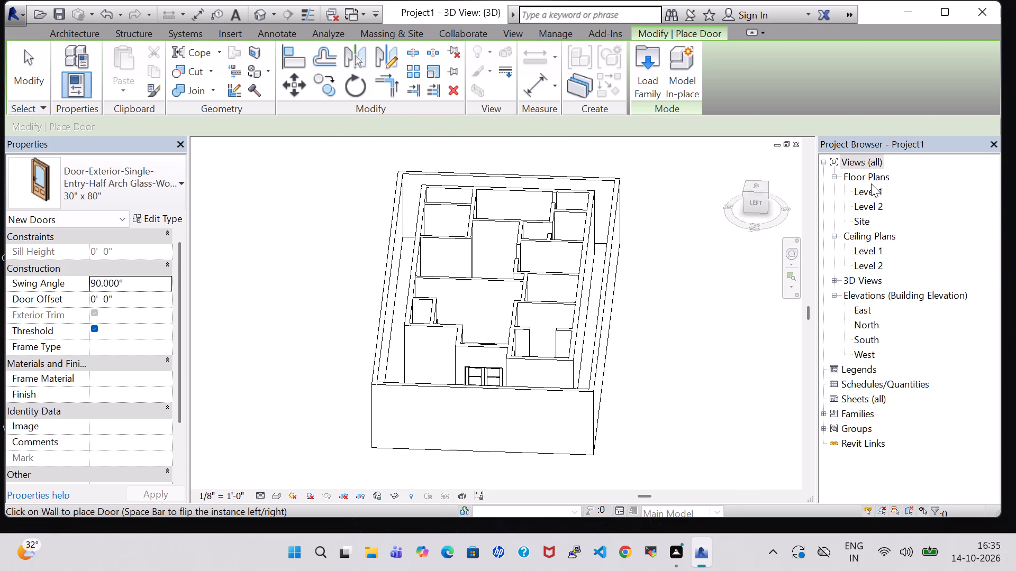
# In the Level 1 floor plan, set the unconnected height of the south outer boundary wall to 3' 0".
pyautogui.doubleClick(871, 186)
pyautogui.scroll(-2, 606, 291)
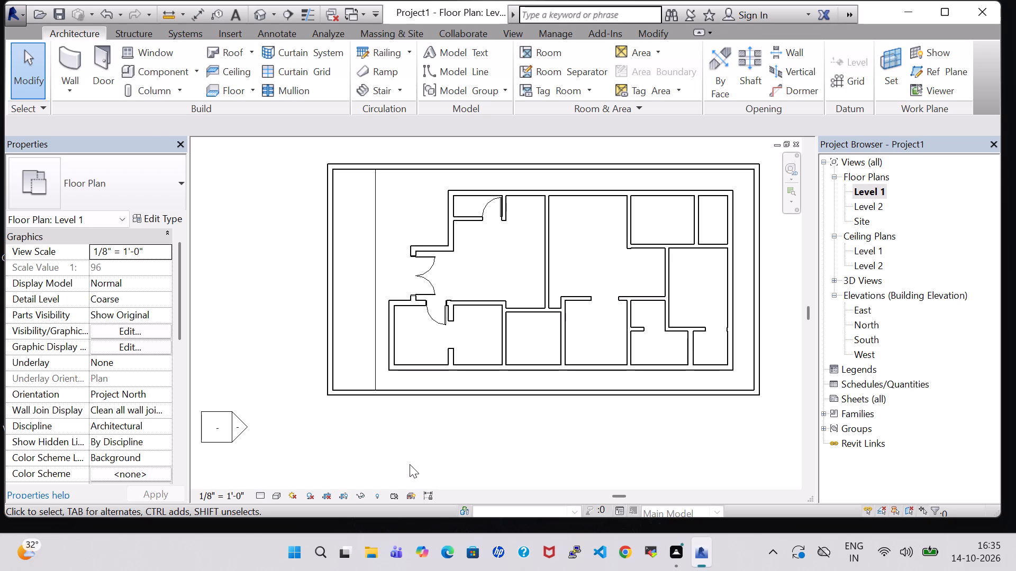
pyautogui.click(414, 395)
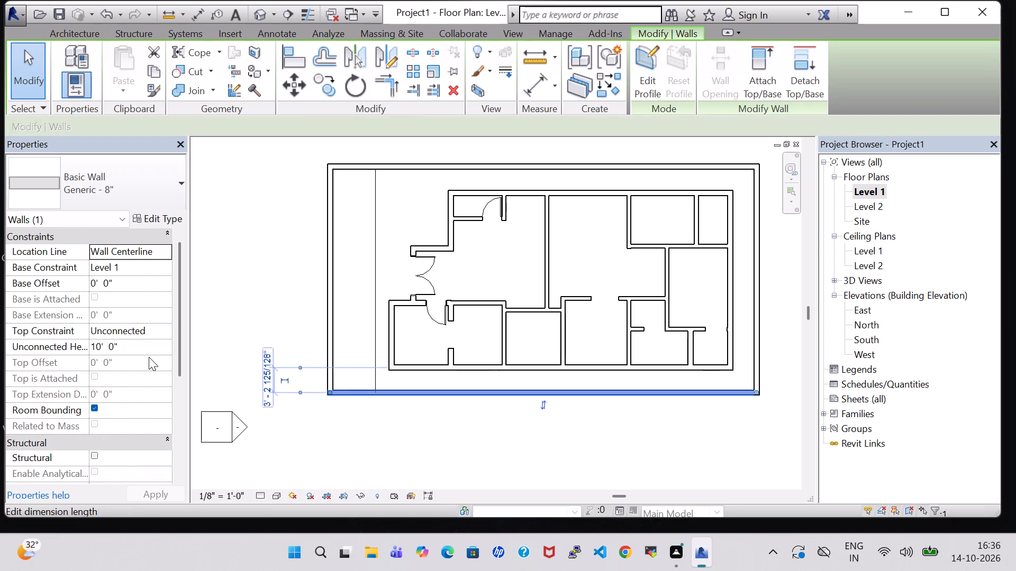
pyautogui.click(103, 344)
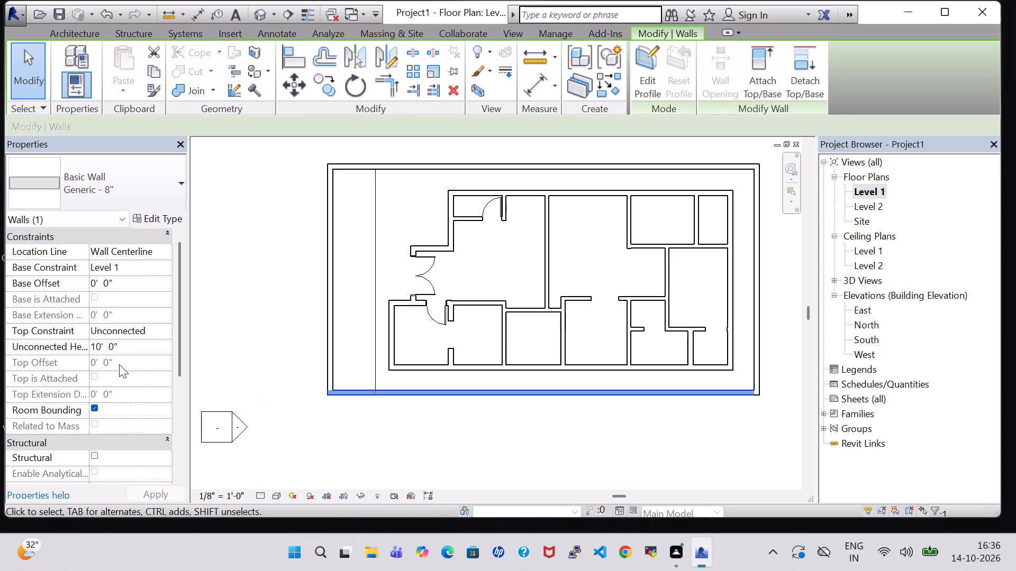
pyautogui.press('BackSpace')
pyautogui.press('BackSpace')
pyautogui.press('3')
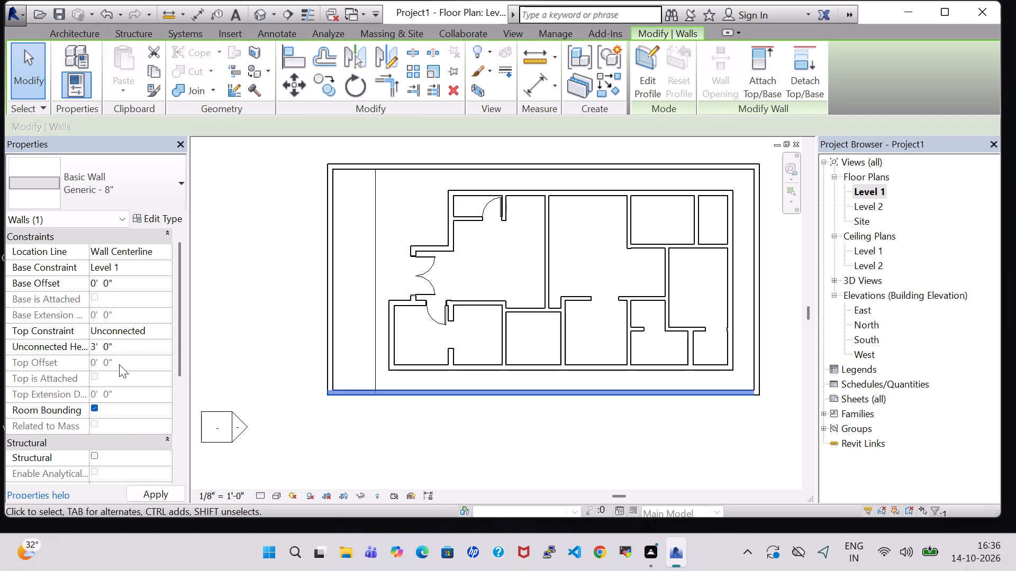
pyautogui.press('Return')
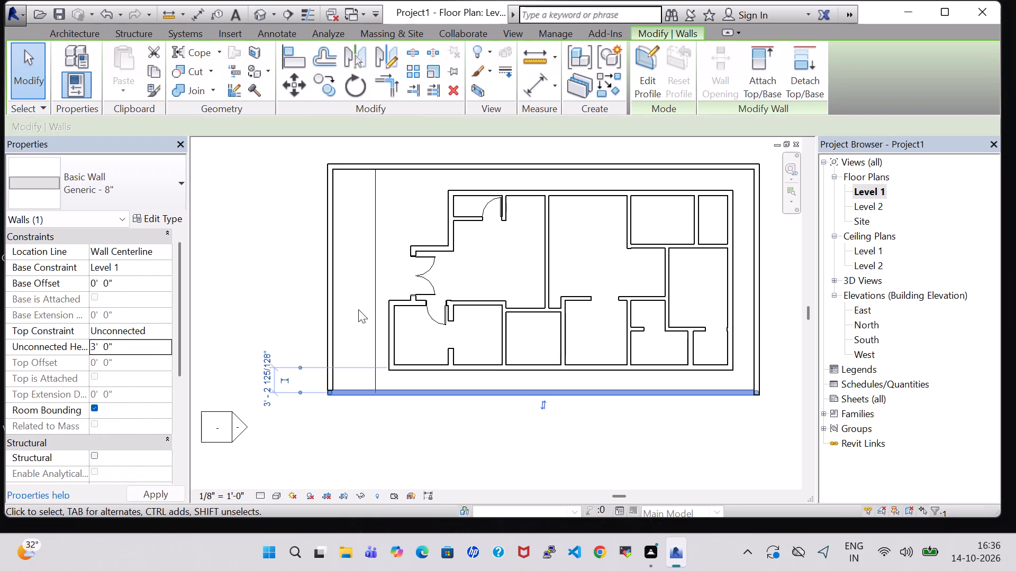
# Set the unconnected height of the west outer boundary wall to 3' 0".
pyautogui.click(335, 312)
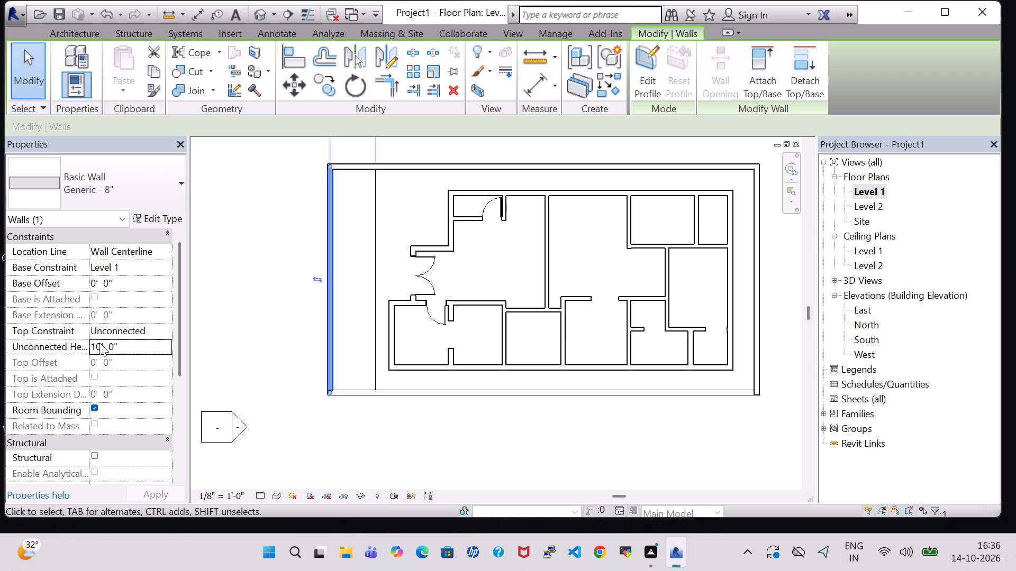
pyautogui.click(101, 345)
pyautogui.press('Right')
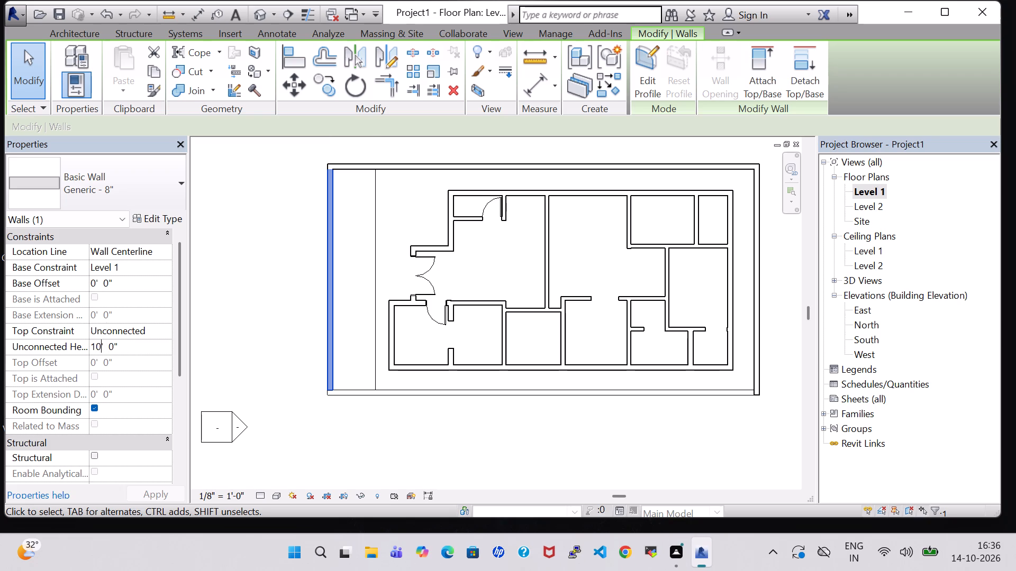
pyautogui.press('BackSpace')
pyautogui.press('BackSpace')
pyautogui.press('3')
pyautogui.press('Return')
# Set the unconnected height of the north outer boundary wall to 3' 0".
pyautogui.click(519, 167)
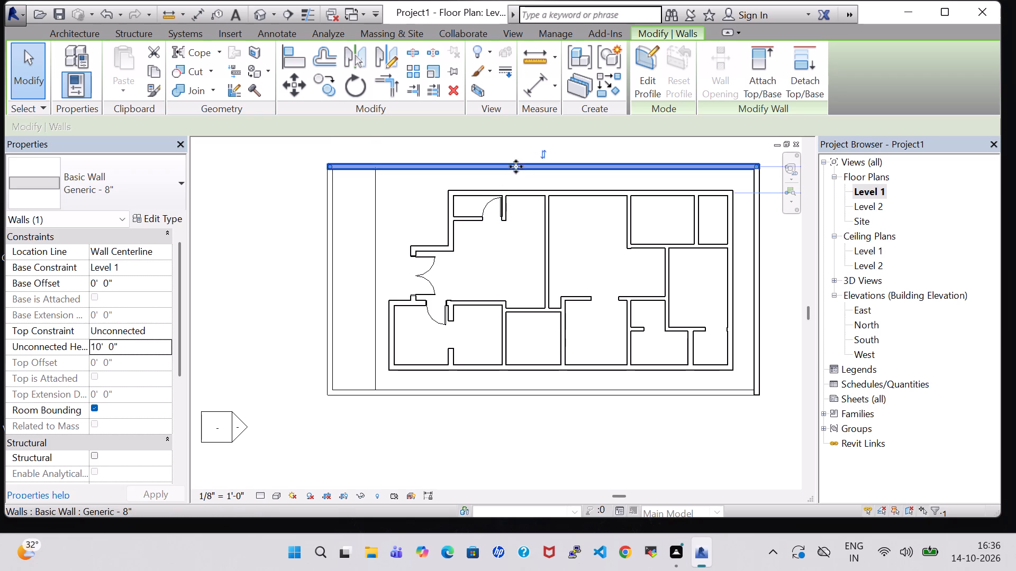
pyautogui.click(101, 348)
pyautogui.press('BackSpace')
pyautogui.press('BackSpace')
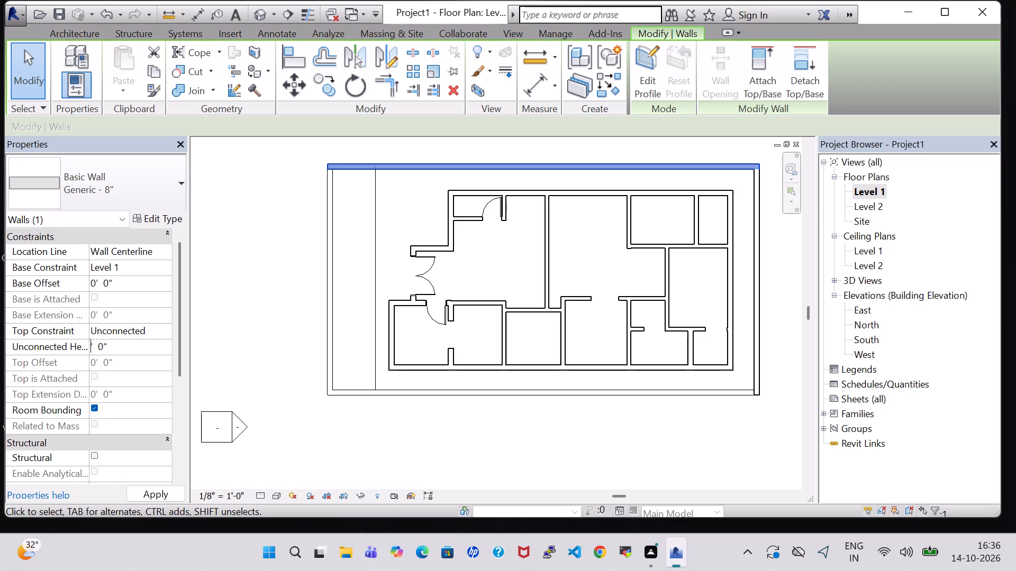
pyautogui.press('3')
pyautogui.press('Return')
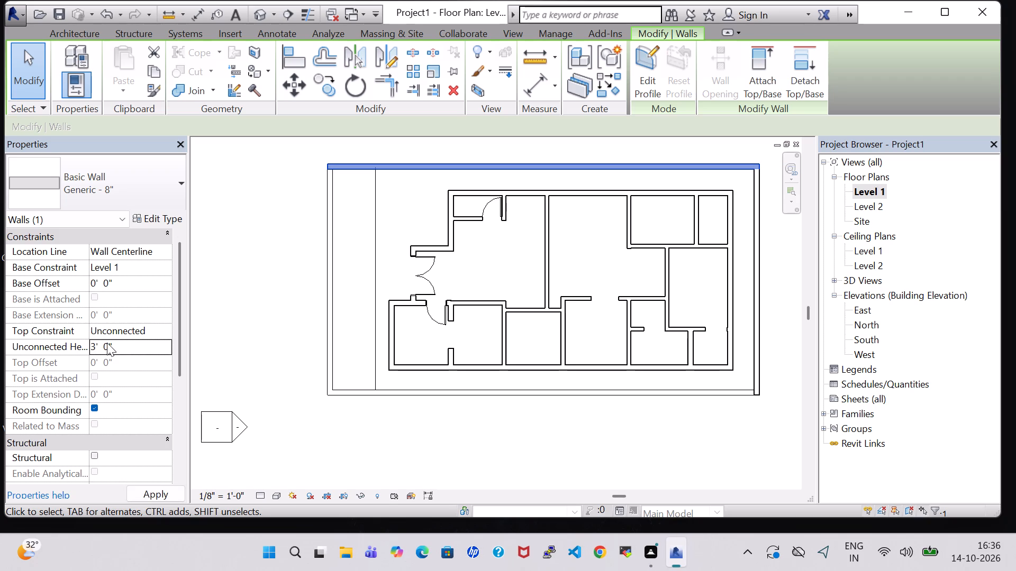
# Set the unconnected height of the east outer boundary wall to 3' 0" and clear the selection.
pyautogui.click(760, 248)
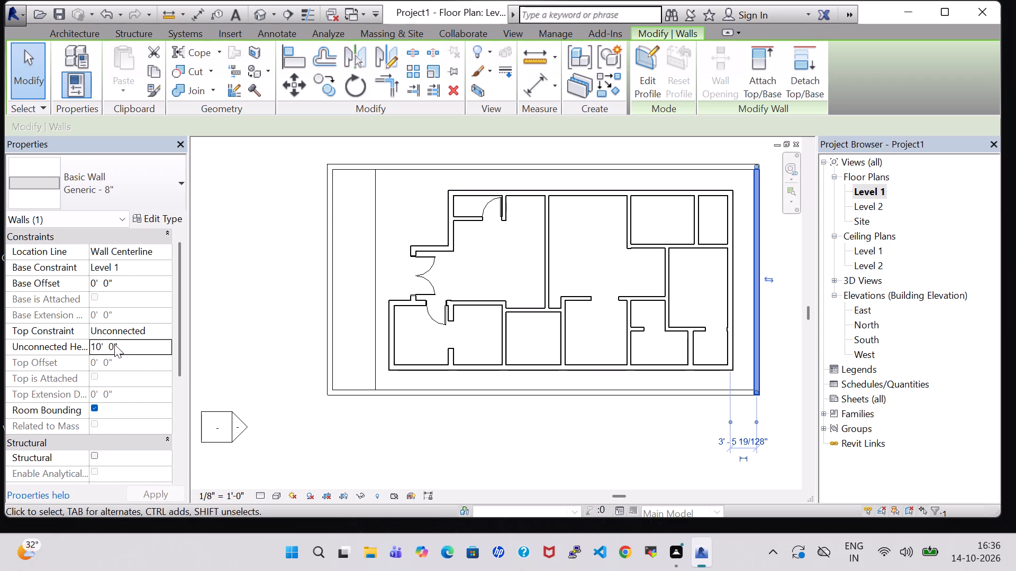
pyautogui.click(103, 344)
pyautogui.press('Left')
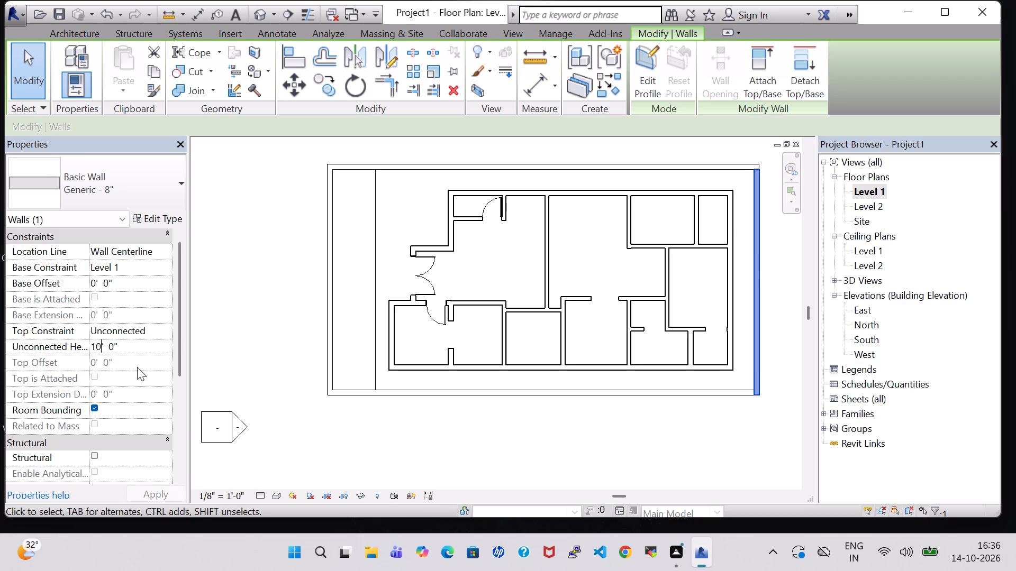
pyautogui.press('BackSpace')
pyautogui.press('BackSpace')
pyautogui.press('3')
pyautogui.press('Return')
pyautogui.click(615, 424)
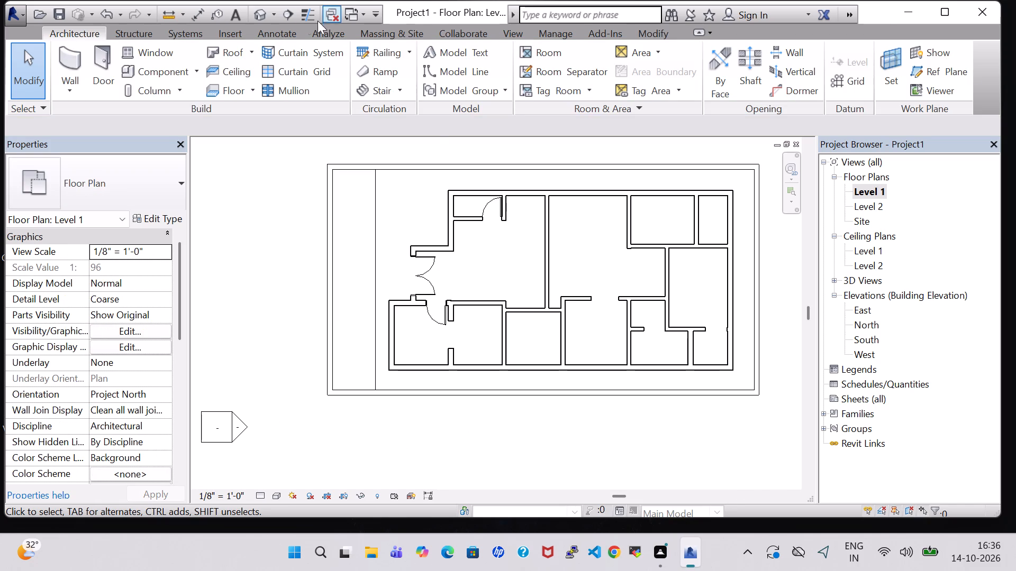
# In the Level 1 floor plan, split the west boundary wall about 0' 11" from its north end and about 11' 9" from its south end; delete the middle segment.
pyautogui.click(266, 16)
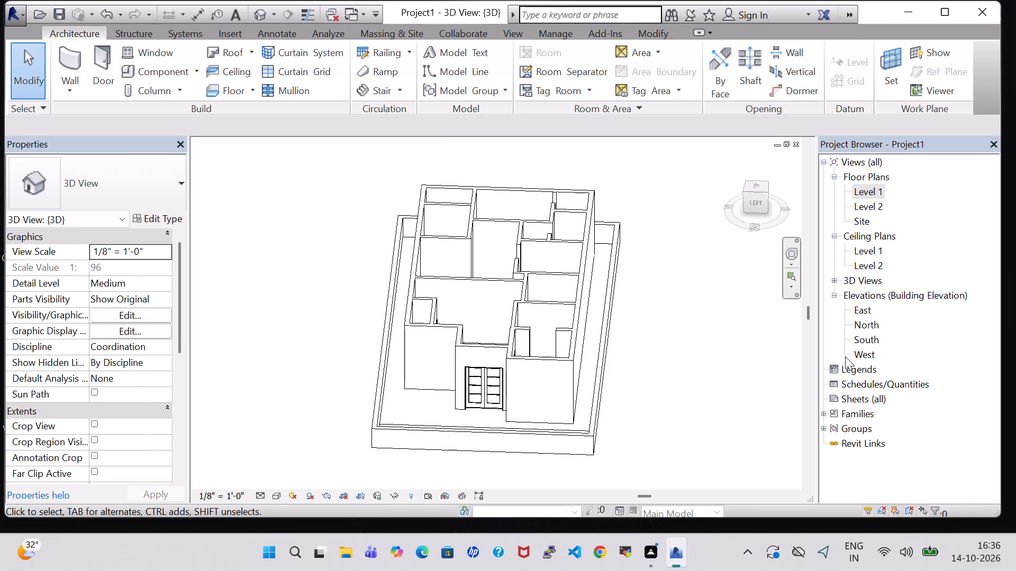
pyautogui.keyDown('shift'); pyautogui.moveTo(668, 380); pyautogui.dragTo(675, 292, button='middle'); pyautogui.keyUp('shift')
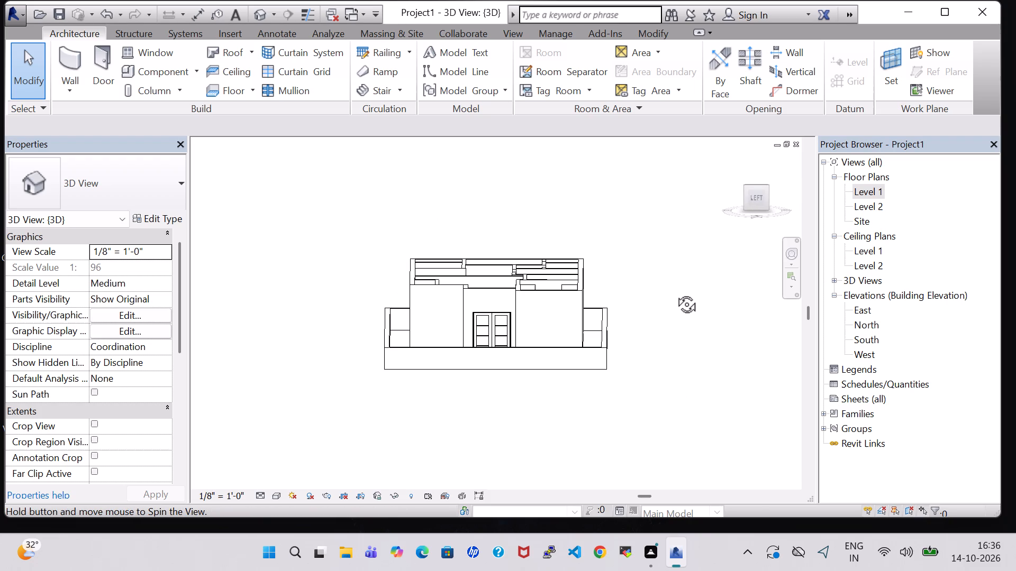
pyautogui.keyDown('shift'); pyautogui.moveTo(675, 292); pyautogui.dragTo(672, 345, button='middle'); pyautogui.keyUp('shift')
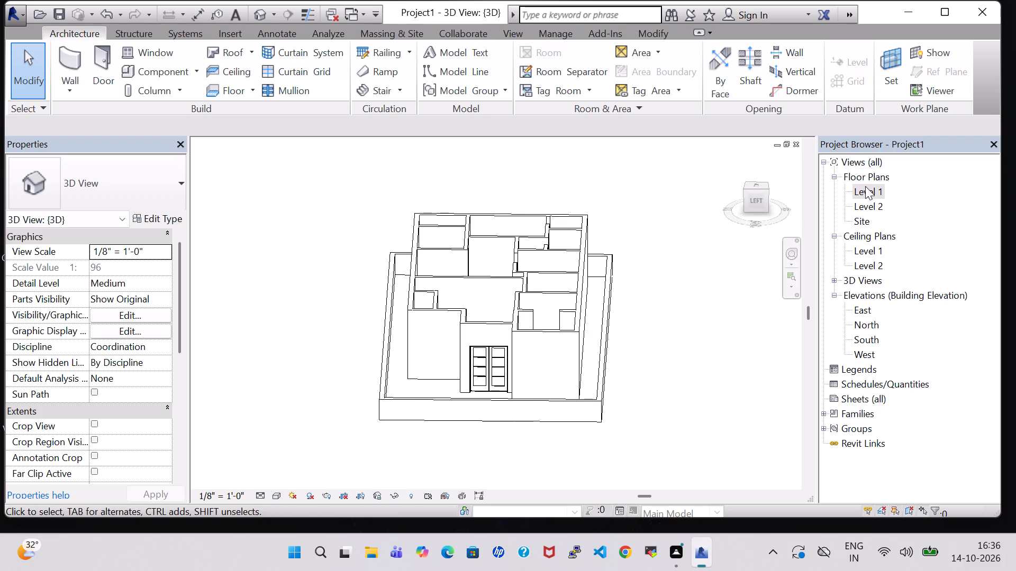
pyautogui.doubleClick(868, 195)
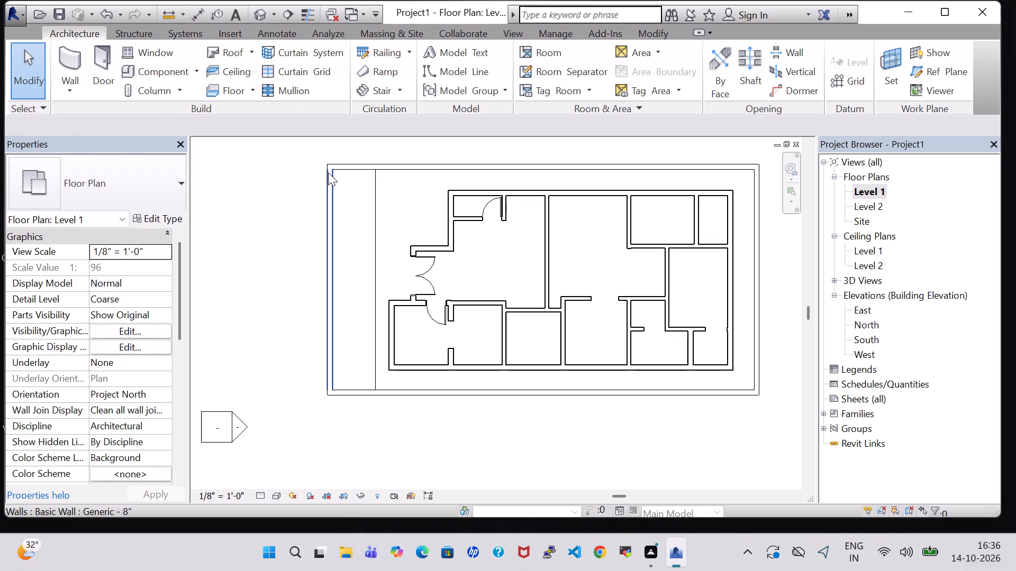
pyautogui.click(652, 29)
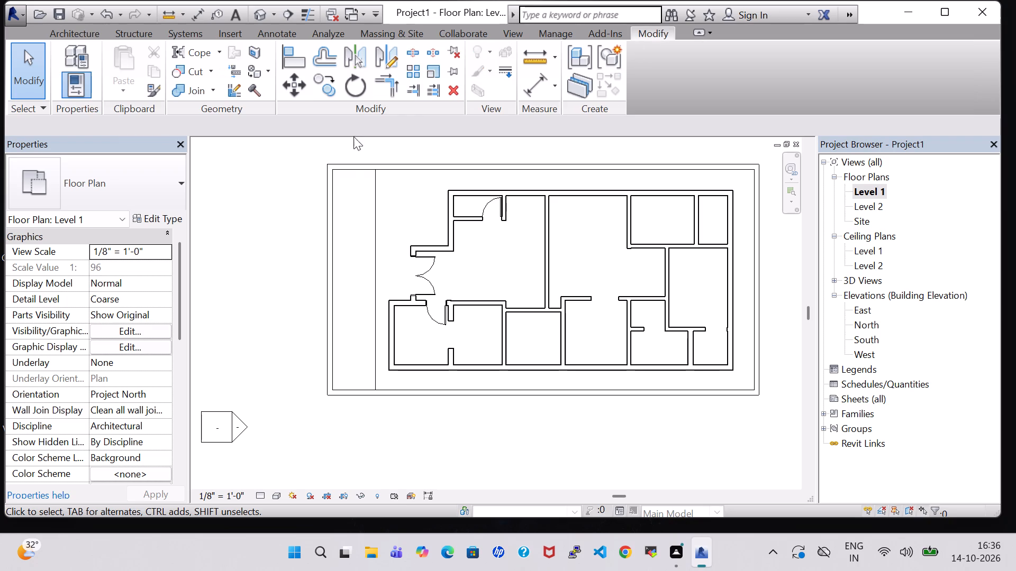
pyautogui.click(417, 49)
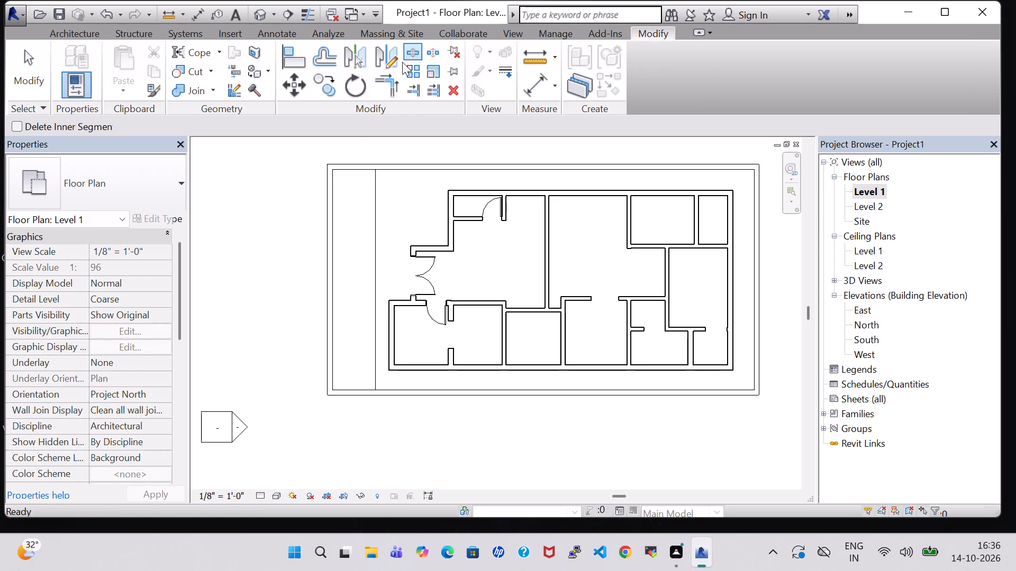
pyautogui.click(331, 174)
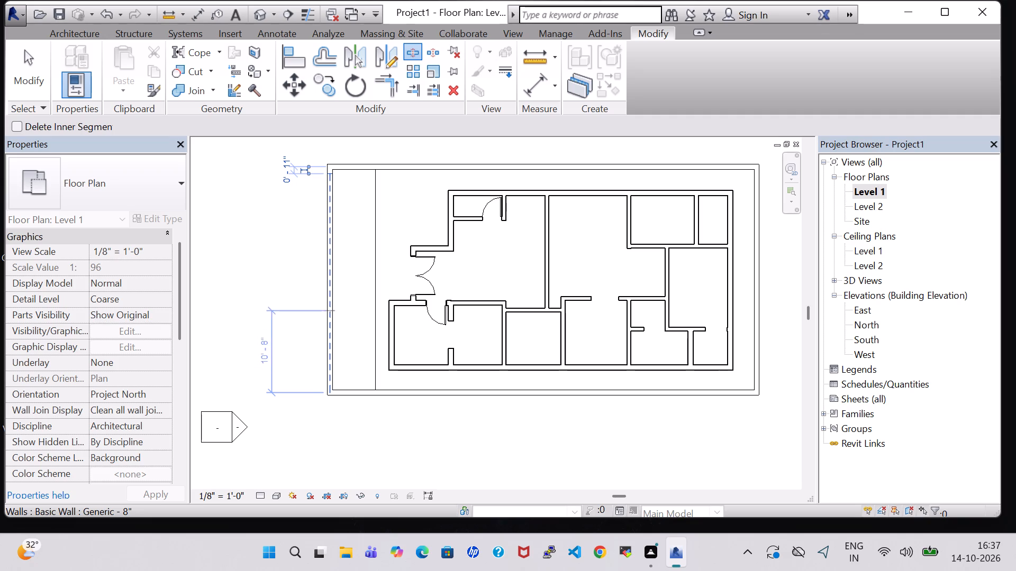
pyautogui.click(331, 305)
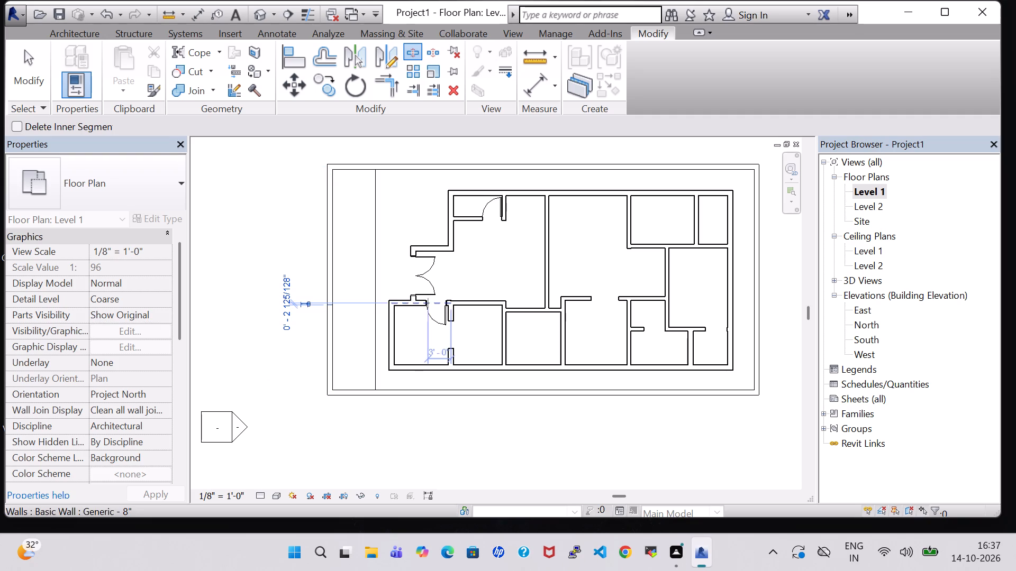
pyautogui.press('Escape')
pyautogui.press('Escape')
pyautogui.click(332, 252)
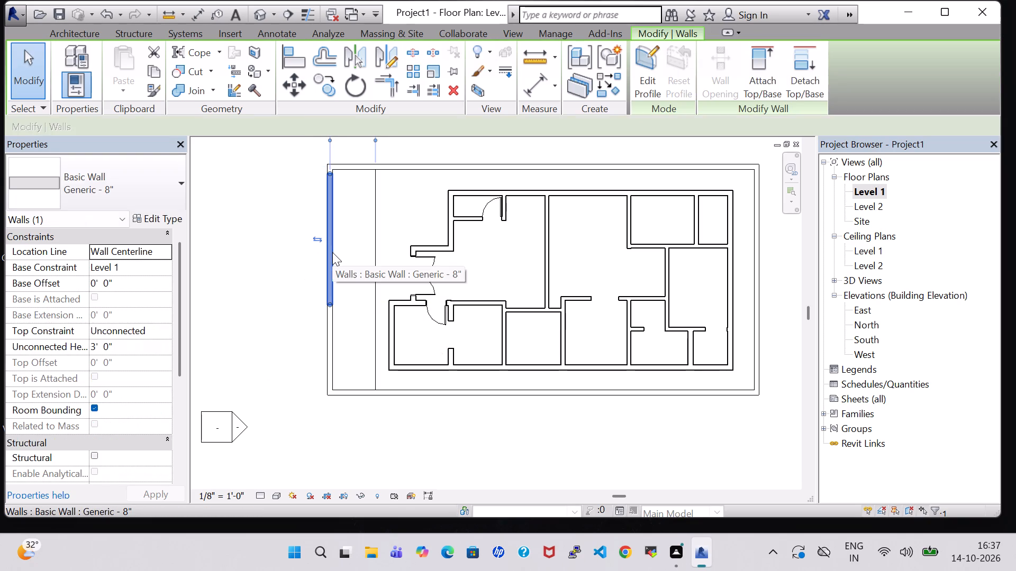
pyautogui.press('Delete')
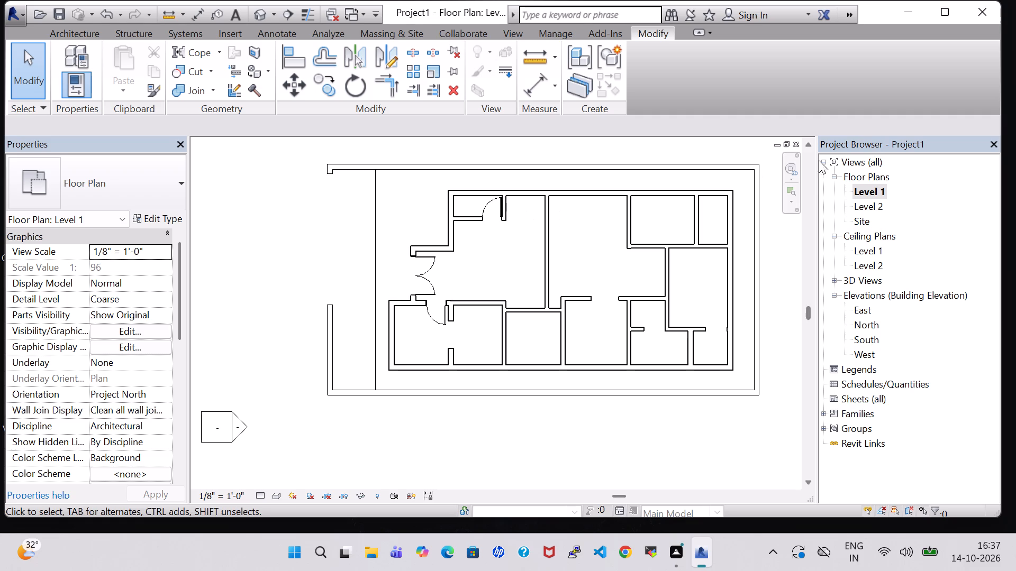
# Set the 3D view's visual style to Realistic and view the building's front with the boundary wall opening.
pyautogui.click(254, 17)
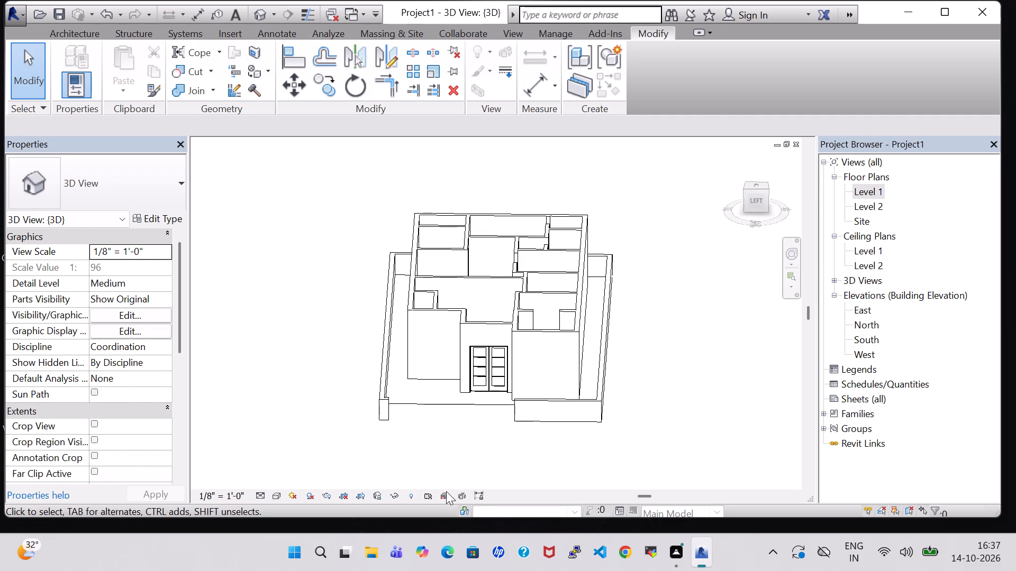
pyautogui.click(276, 496)
pyautogui.click(291, 466)
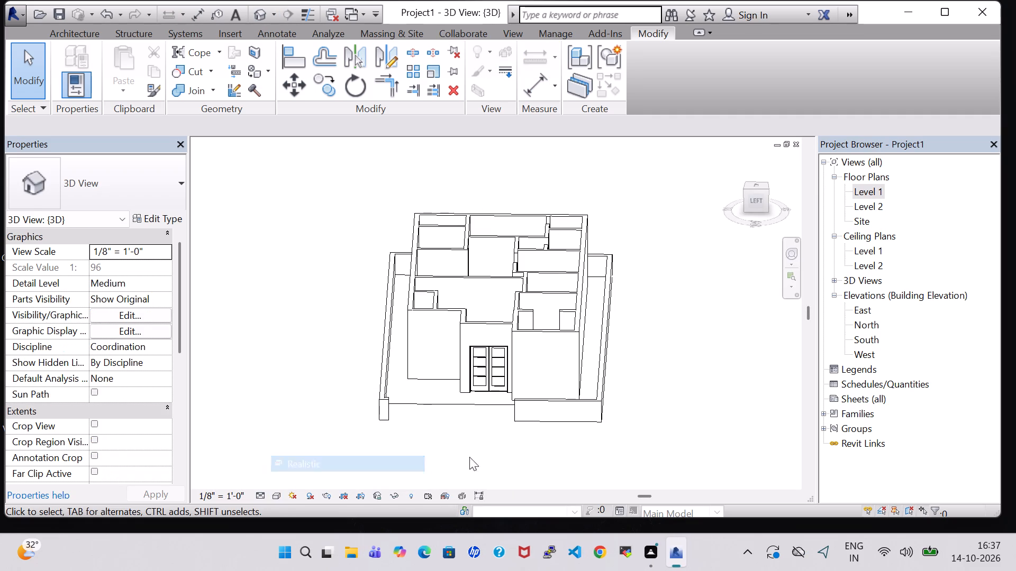
pyautogui.keyDown('shift'); pyautogui.moveTo(678, 387); pyautogui.dragTo(678, 355, button='middle'); pyautogui.keyUp('shift')
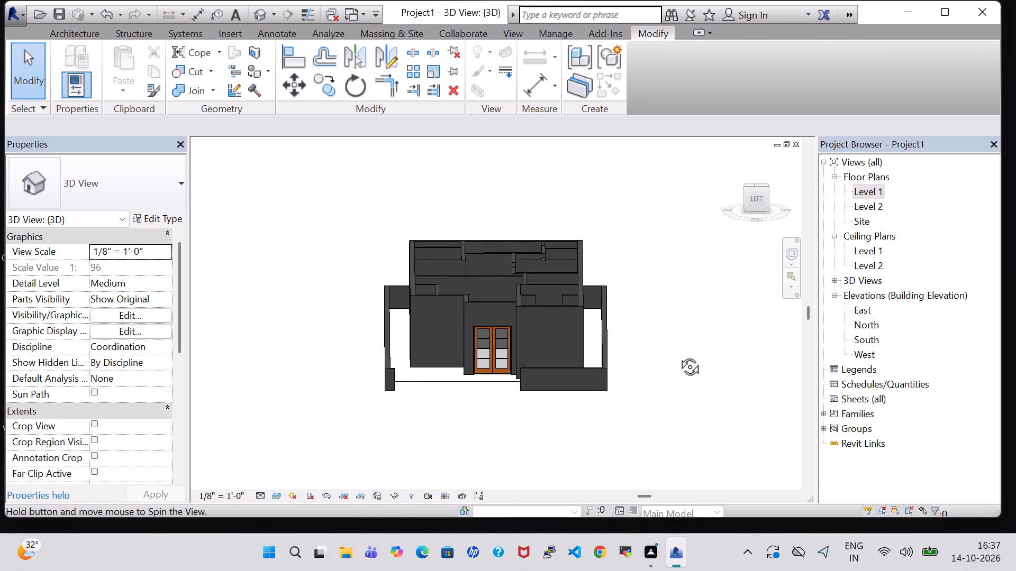
pyautogui.keyDown('shift'); pyautogui.moveTo(678, 355); pyautogui.dragTo(678, 333, button='middle'); pyautogui.keyUp('shift')
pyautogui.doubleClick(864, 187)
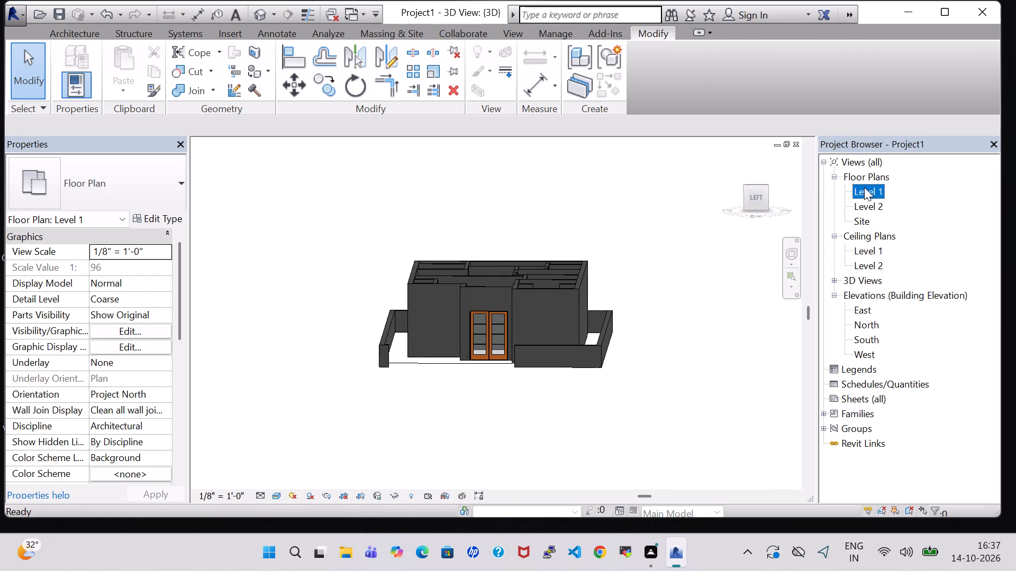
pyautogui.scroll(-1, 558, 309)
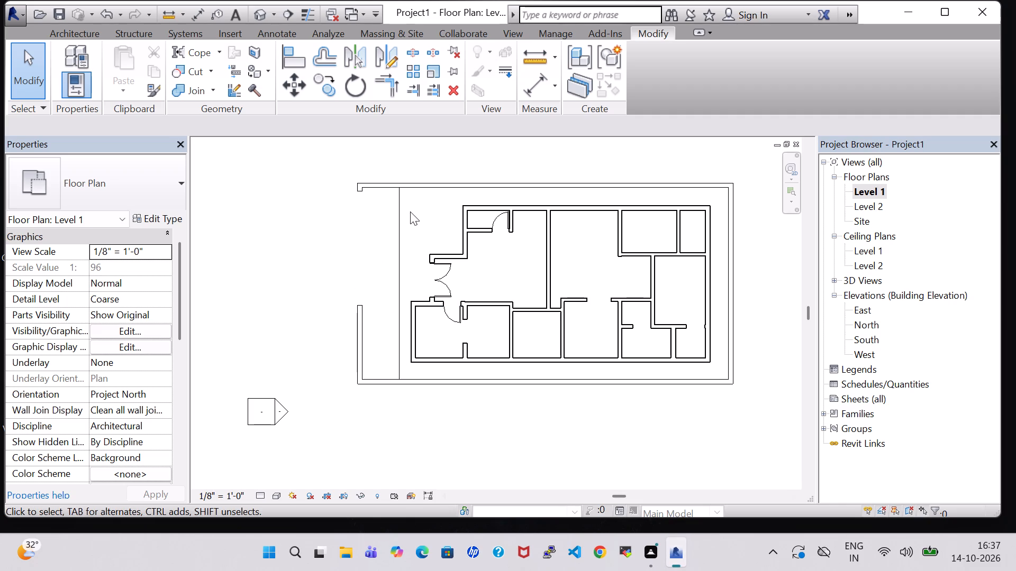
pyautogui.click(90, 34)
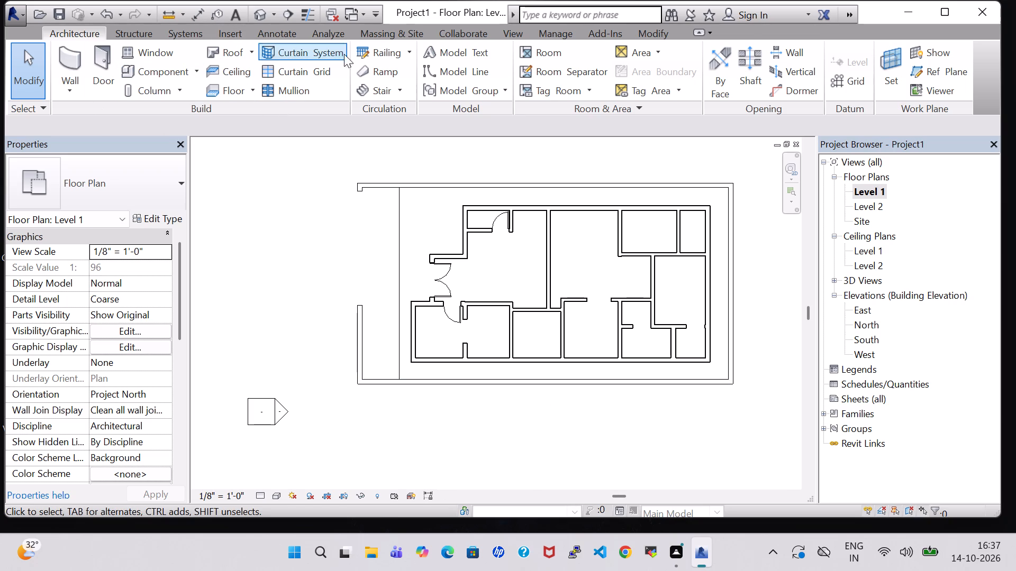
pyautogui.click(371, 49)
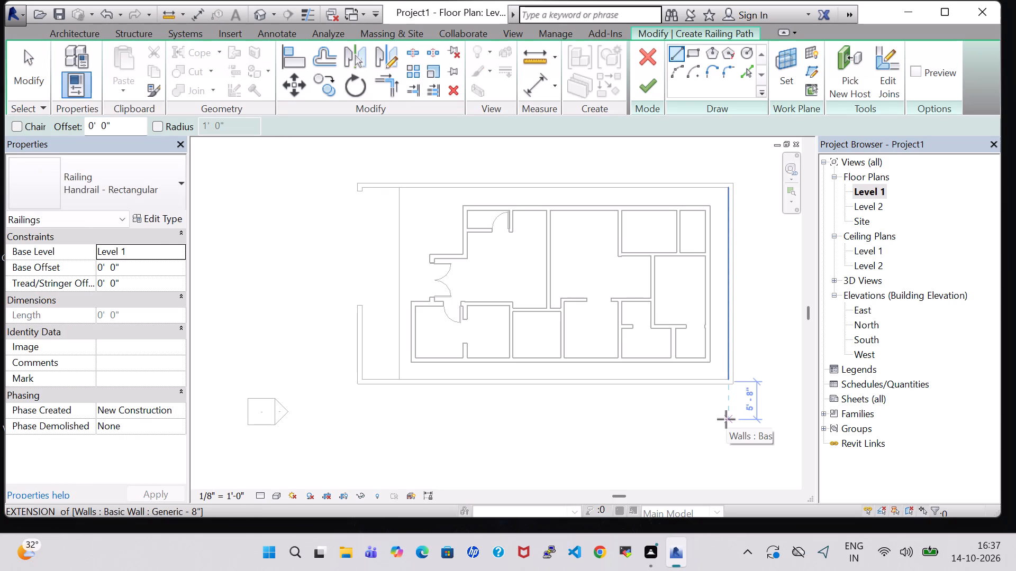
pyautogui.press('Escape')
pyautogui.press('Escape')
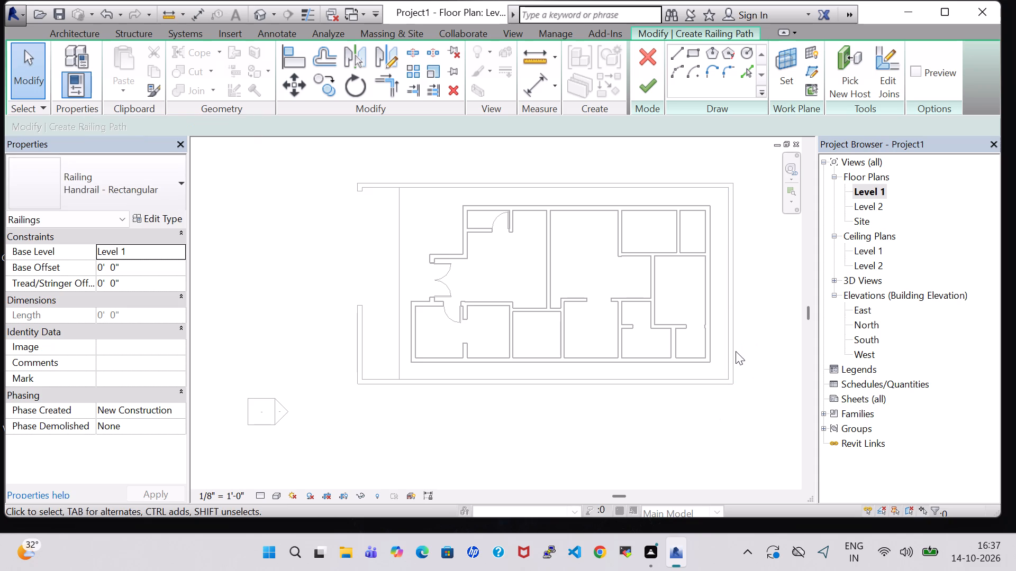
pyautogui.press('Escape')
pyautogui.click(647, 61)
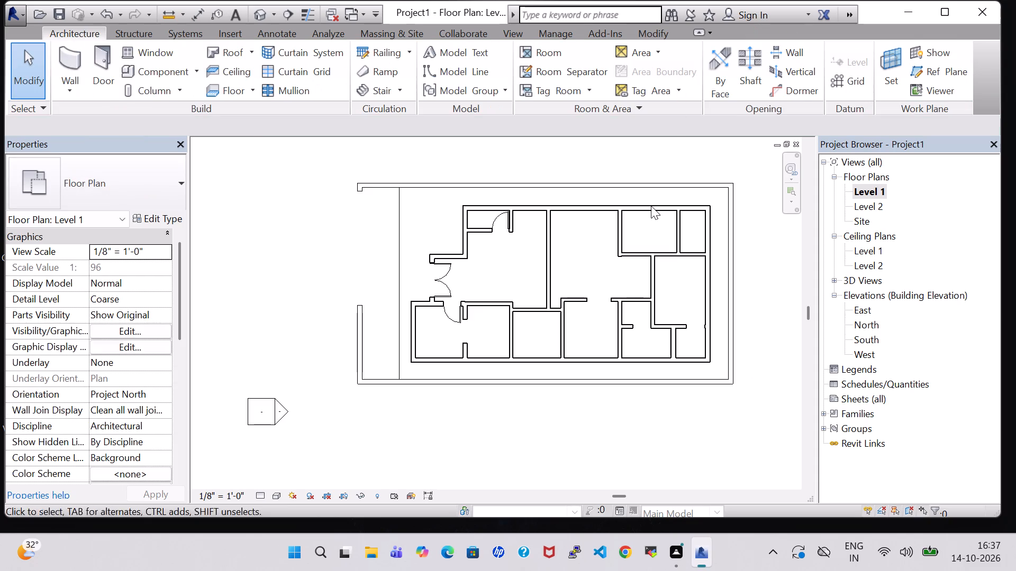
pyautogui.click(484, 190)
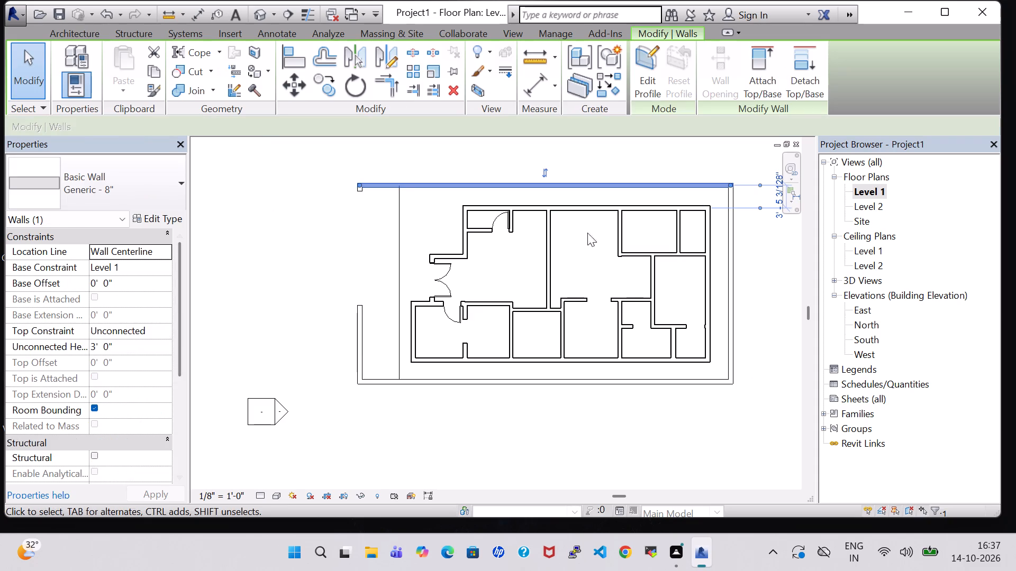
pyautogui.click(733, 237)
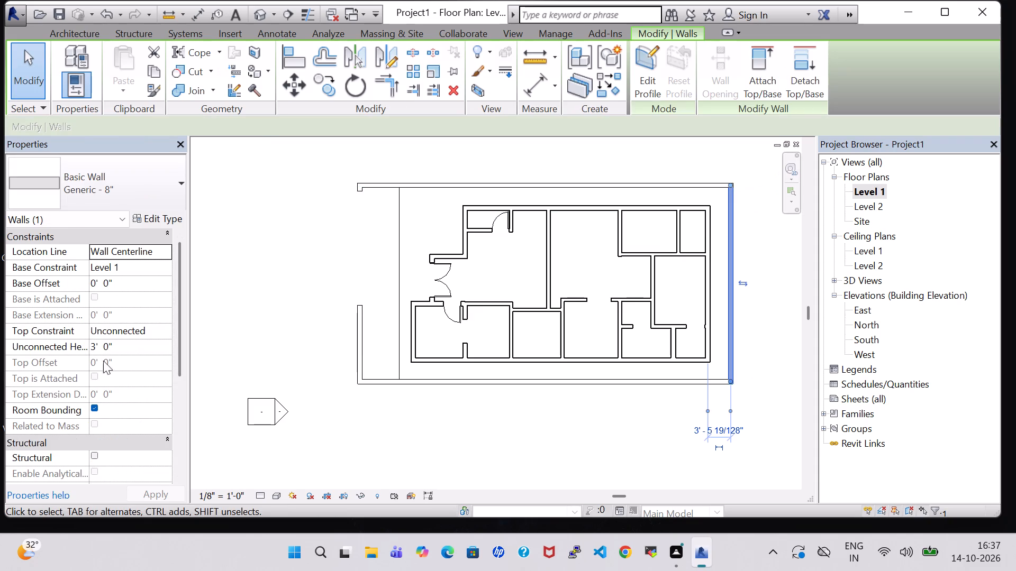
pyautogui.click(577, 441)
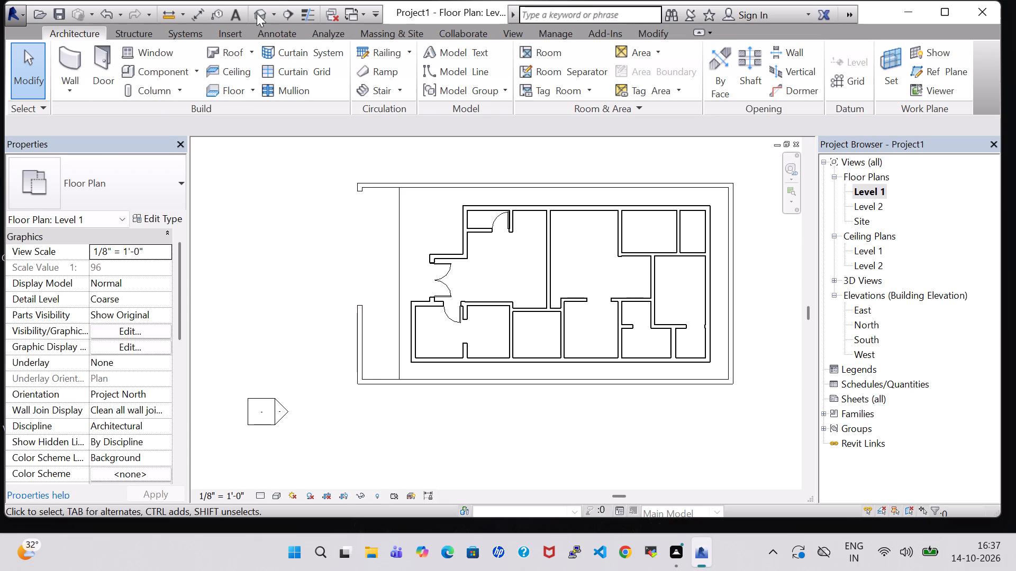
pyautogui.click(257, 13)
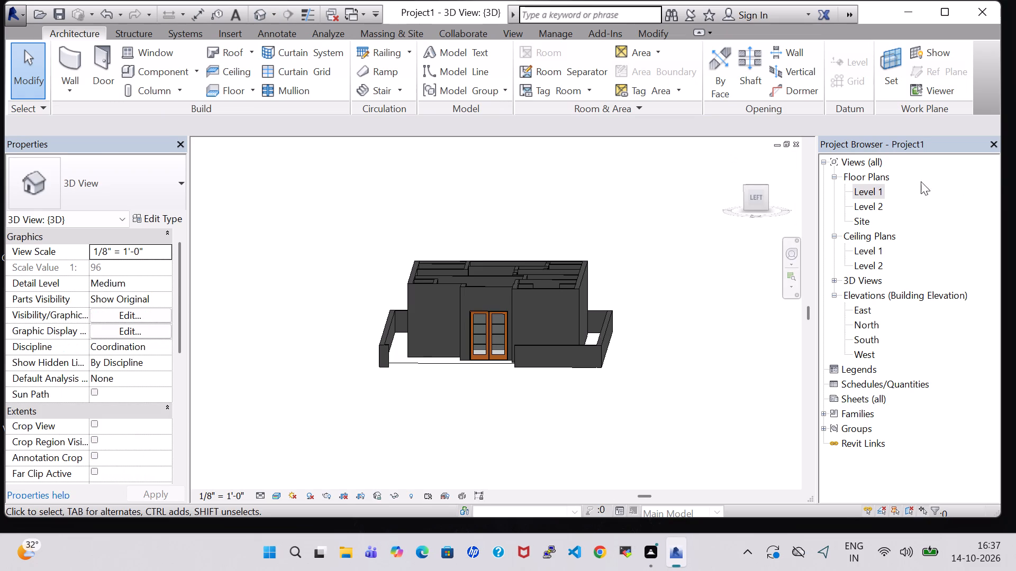
# In the Level 1 floor plan, create a Handrail - Rectangular railing about 11' 9" long along the outer face of the remaining west boundary wall.
pyautogui.doubleClick(868, 188)
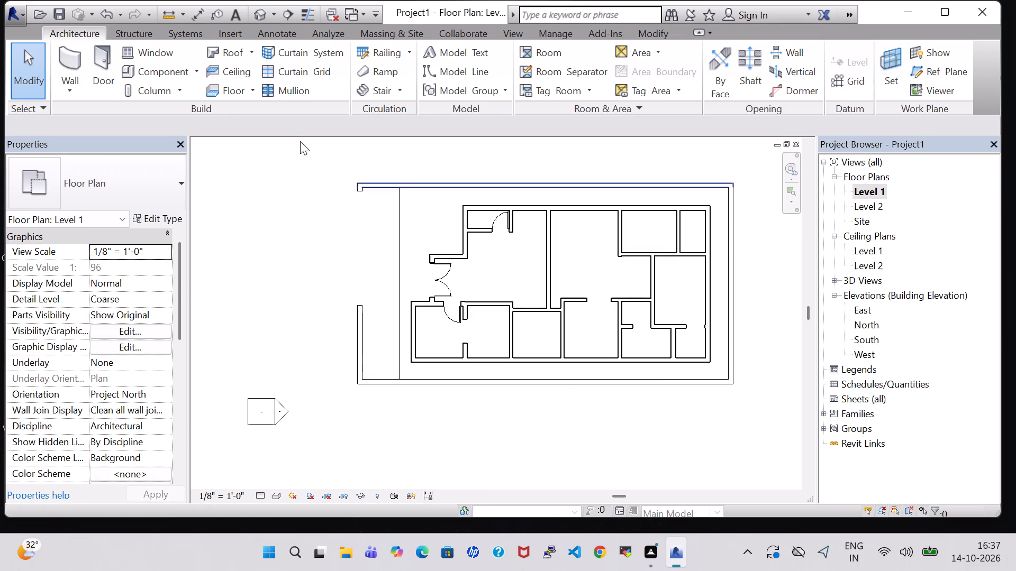
pyautogui.click(395, 54)
pyautogui.scroll(2, 392, 361)
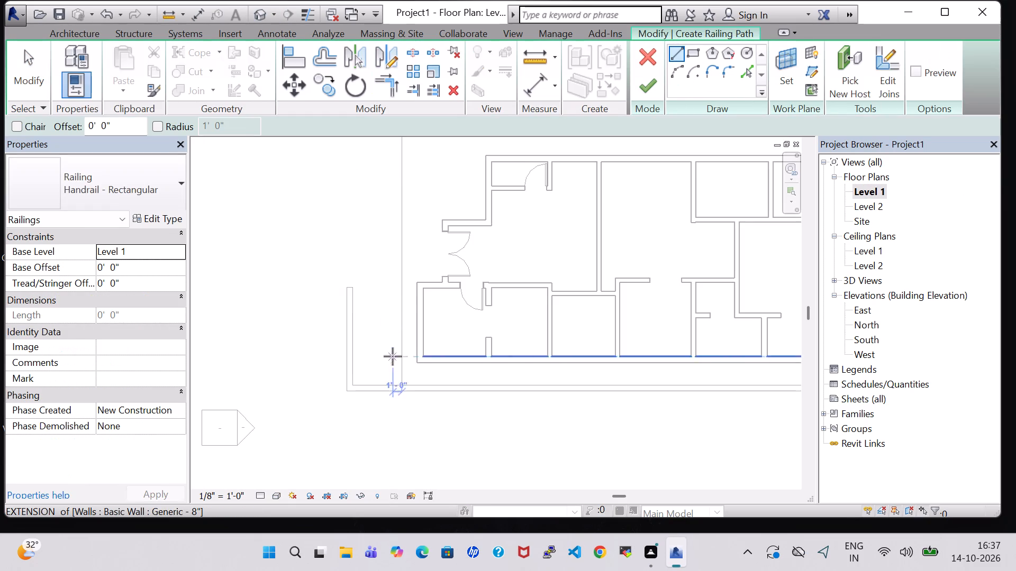
pyautogui.scroll(8, 351, 293)
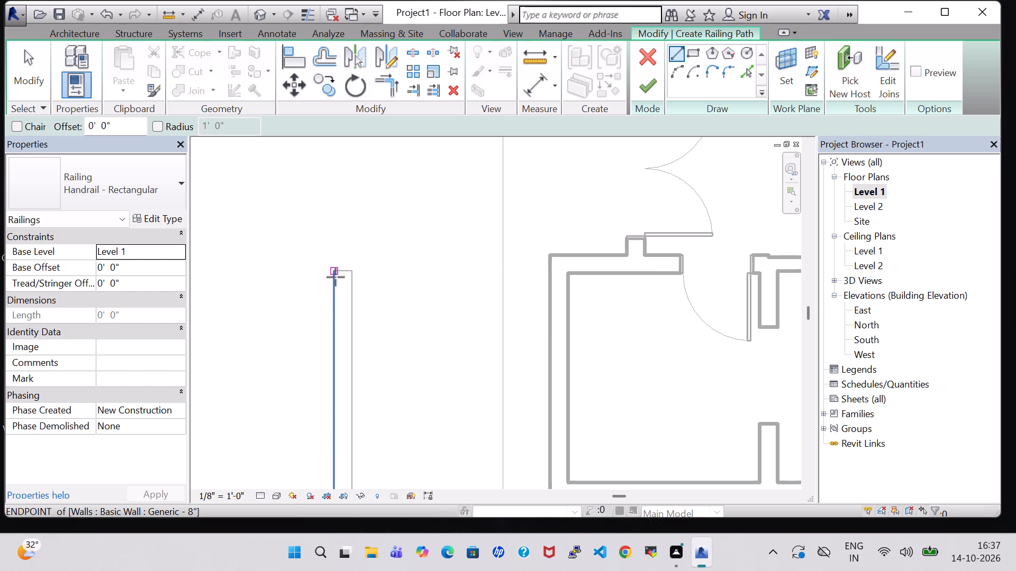
pyautogui.click(335, 276)
pyautogui.moveTo(338, 377); pyautogui.dragTo(367, 269, button='middle')
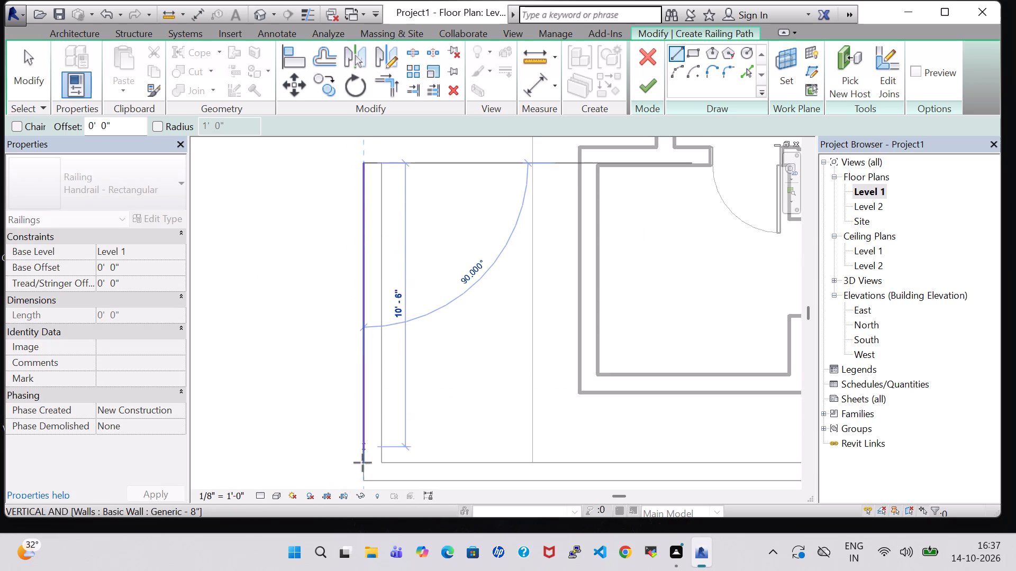
pyautogui.click(363, 478)
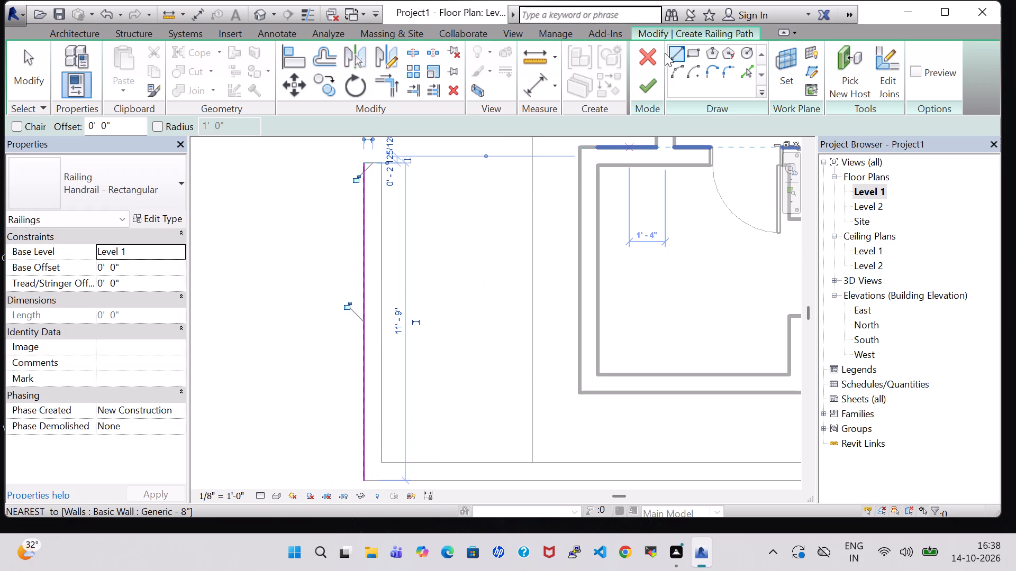
pyautogui.click(655, 82)
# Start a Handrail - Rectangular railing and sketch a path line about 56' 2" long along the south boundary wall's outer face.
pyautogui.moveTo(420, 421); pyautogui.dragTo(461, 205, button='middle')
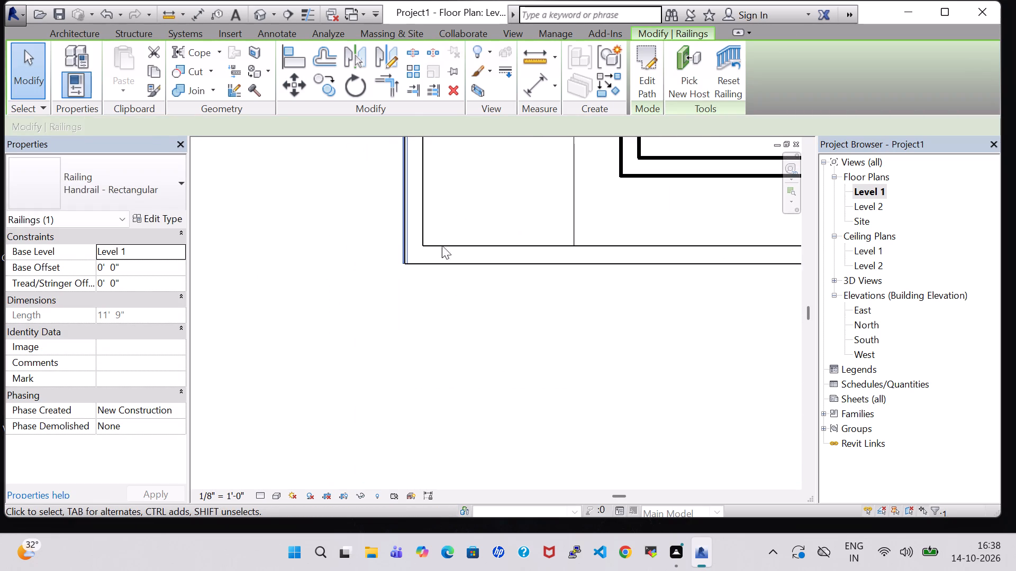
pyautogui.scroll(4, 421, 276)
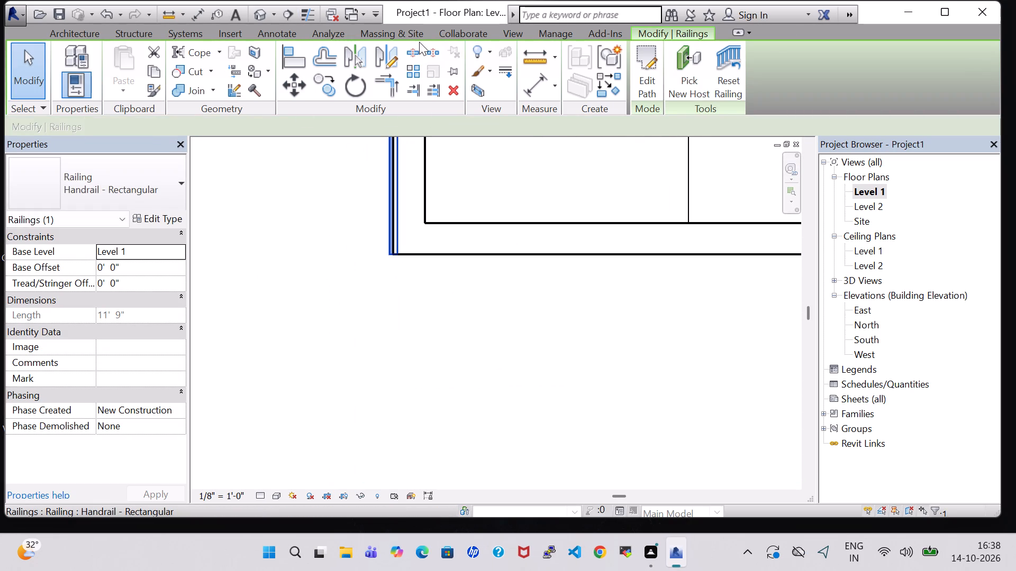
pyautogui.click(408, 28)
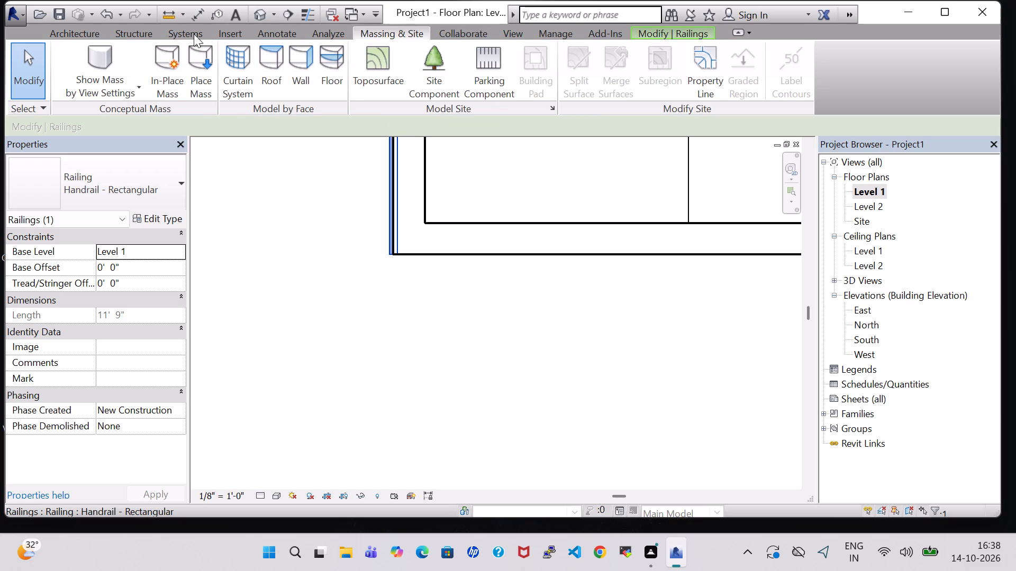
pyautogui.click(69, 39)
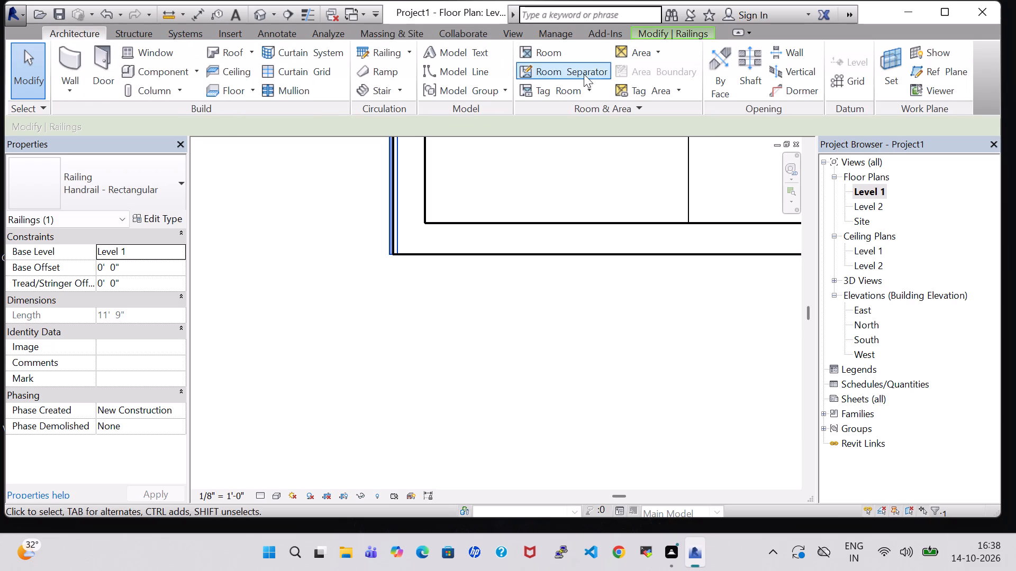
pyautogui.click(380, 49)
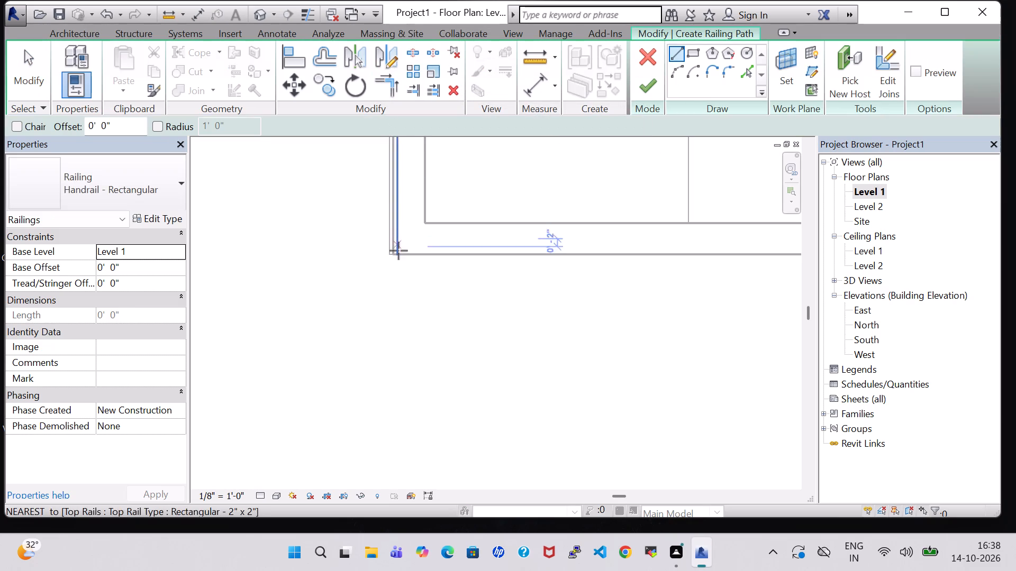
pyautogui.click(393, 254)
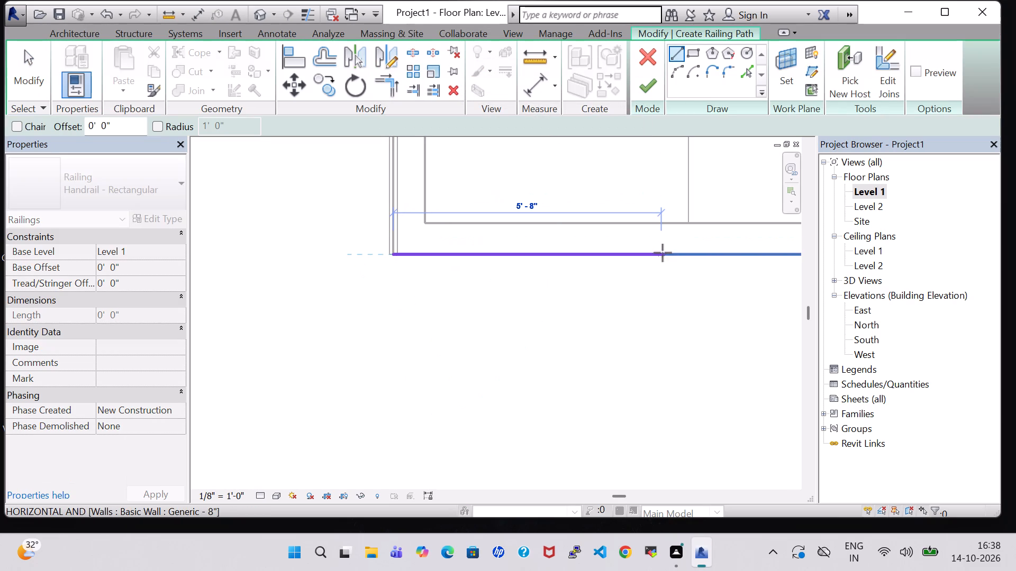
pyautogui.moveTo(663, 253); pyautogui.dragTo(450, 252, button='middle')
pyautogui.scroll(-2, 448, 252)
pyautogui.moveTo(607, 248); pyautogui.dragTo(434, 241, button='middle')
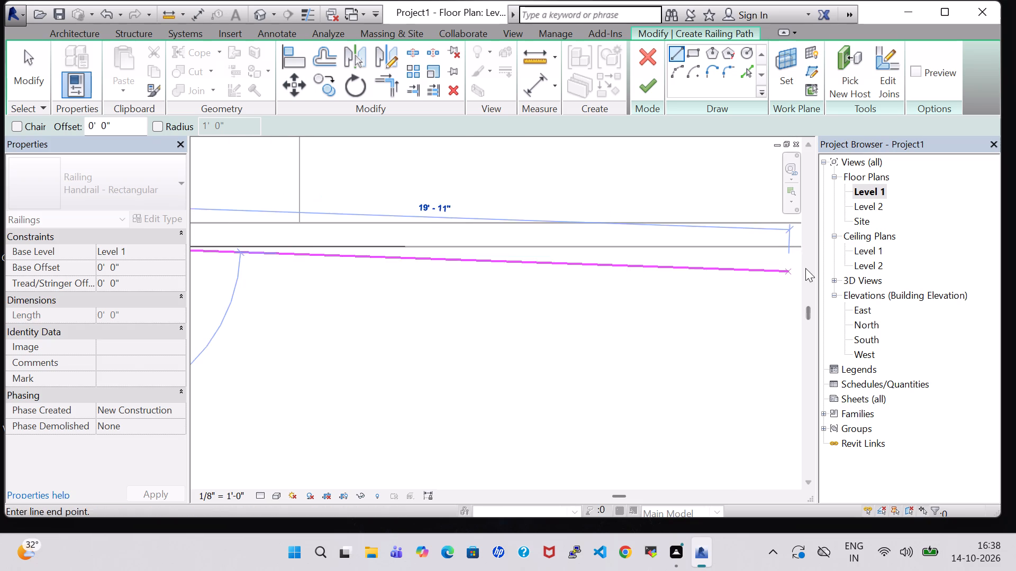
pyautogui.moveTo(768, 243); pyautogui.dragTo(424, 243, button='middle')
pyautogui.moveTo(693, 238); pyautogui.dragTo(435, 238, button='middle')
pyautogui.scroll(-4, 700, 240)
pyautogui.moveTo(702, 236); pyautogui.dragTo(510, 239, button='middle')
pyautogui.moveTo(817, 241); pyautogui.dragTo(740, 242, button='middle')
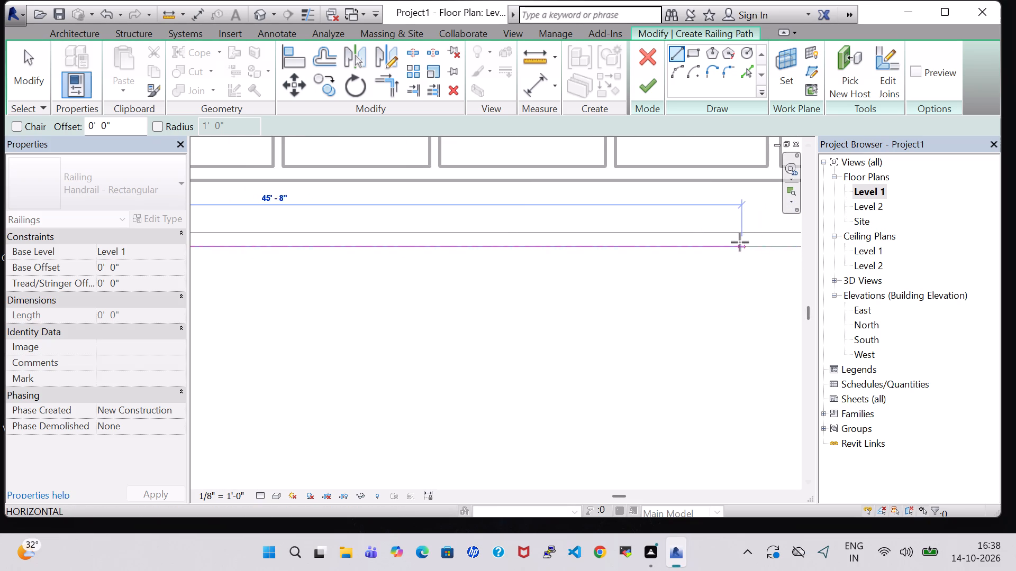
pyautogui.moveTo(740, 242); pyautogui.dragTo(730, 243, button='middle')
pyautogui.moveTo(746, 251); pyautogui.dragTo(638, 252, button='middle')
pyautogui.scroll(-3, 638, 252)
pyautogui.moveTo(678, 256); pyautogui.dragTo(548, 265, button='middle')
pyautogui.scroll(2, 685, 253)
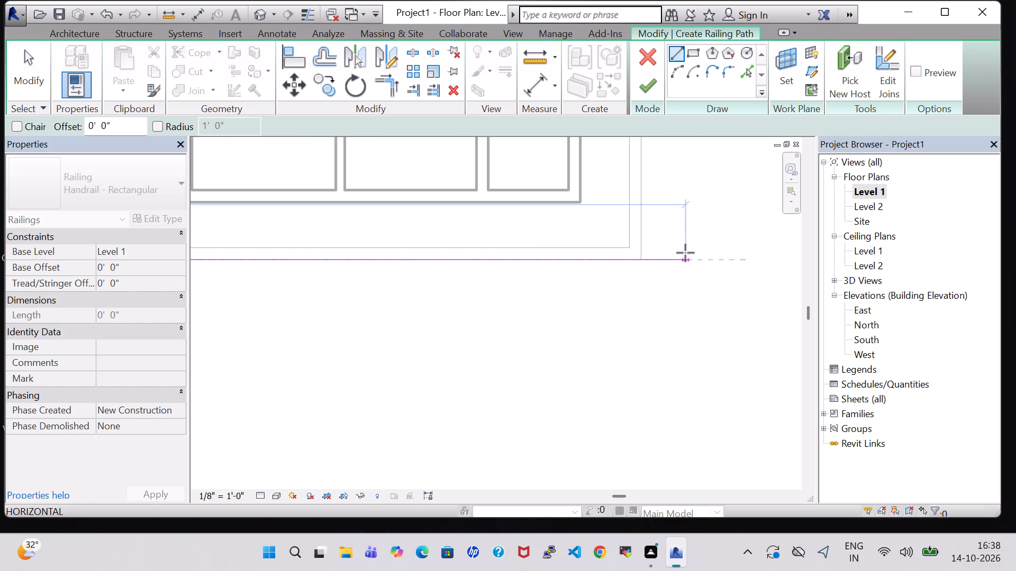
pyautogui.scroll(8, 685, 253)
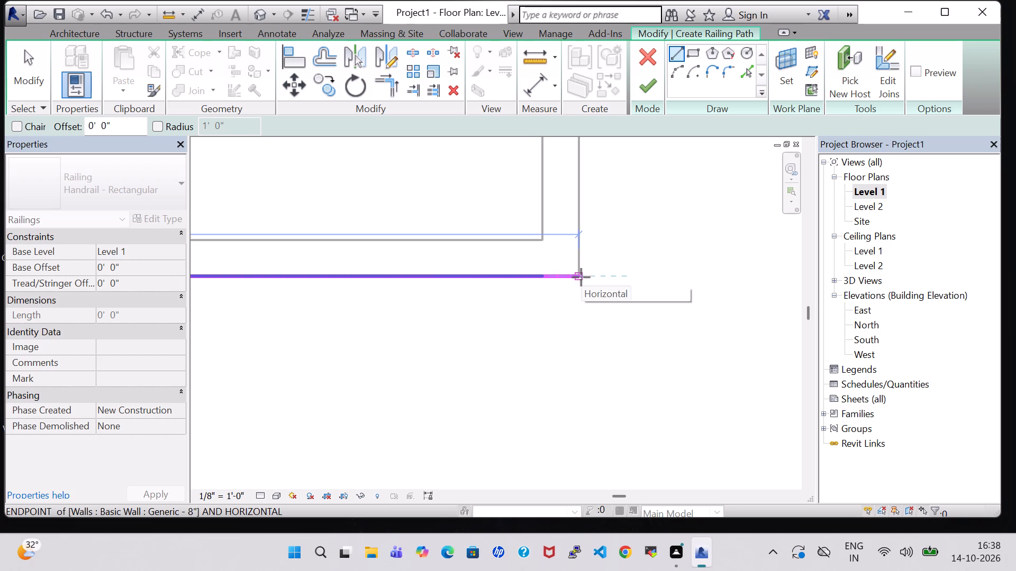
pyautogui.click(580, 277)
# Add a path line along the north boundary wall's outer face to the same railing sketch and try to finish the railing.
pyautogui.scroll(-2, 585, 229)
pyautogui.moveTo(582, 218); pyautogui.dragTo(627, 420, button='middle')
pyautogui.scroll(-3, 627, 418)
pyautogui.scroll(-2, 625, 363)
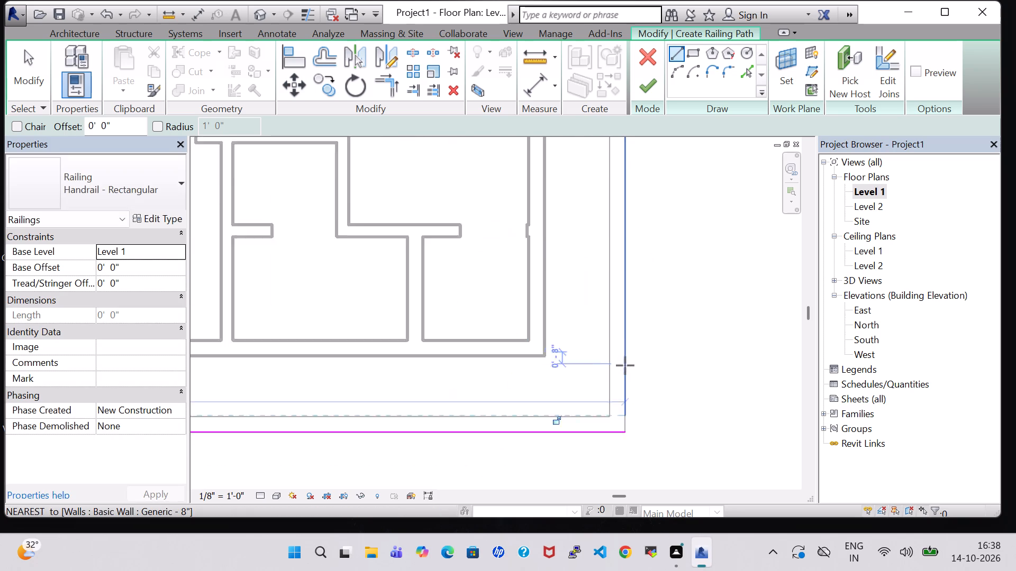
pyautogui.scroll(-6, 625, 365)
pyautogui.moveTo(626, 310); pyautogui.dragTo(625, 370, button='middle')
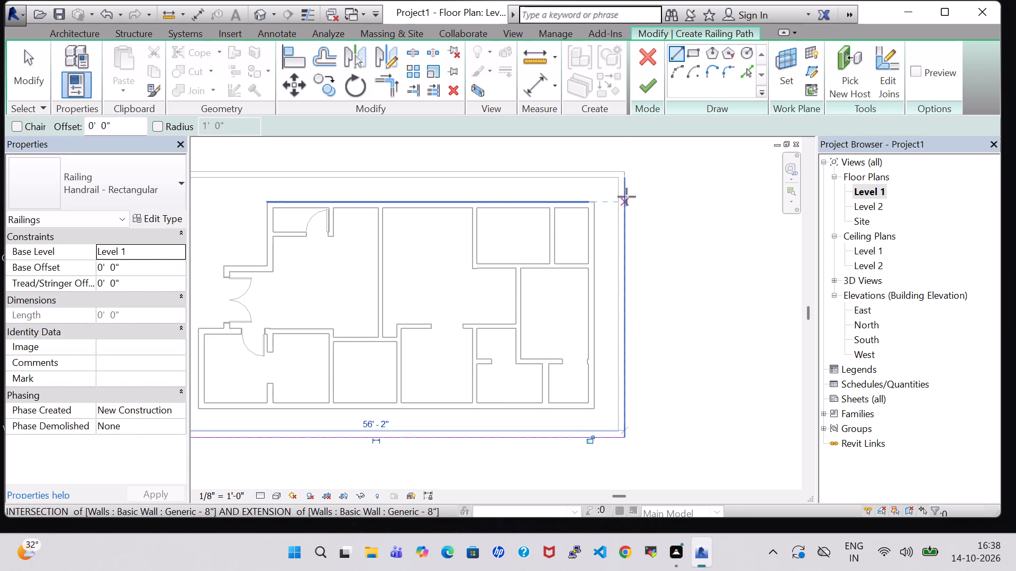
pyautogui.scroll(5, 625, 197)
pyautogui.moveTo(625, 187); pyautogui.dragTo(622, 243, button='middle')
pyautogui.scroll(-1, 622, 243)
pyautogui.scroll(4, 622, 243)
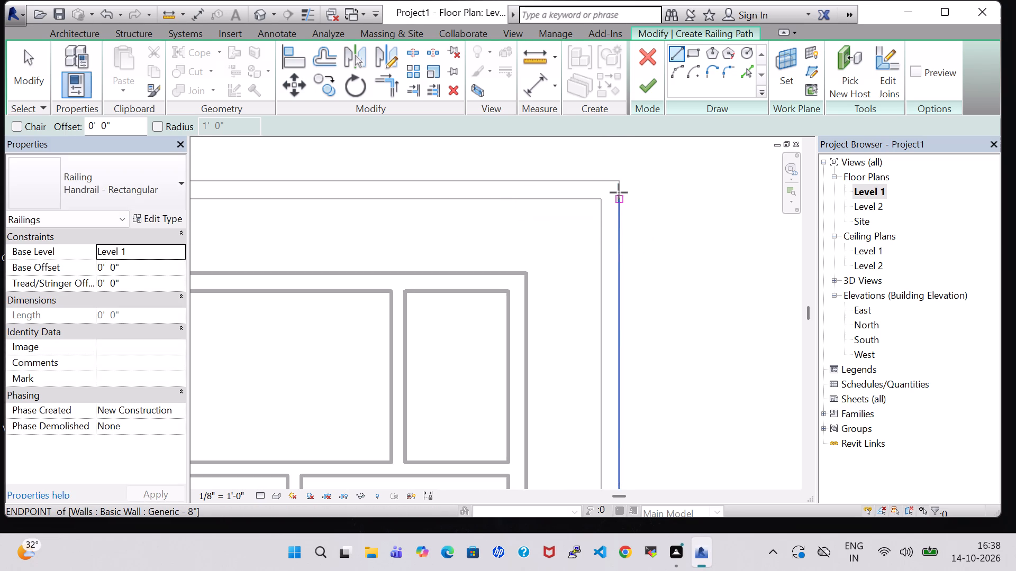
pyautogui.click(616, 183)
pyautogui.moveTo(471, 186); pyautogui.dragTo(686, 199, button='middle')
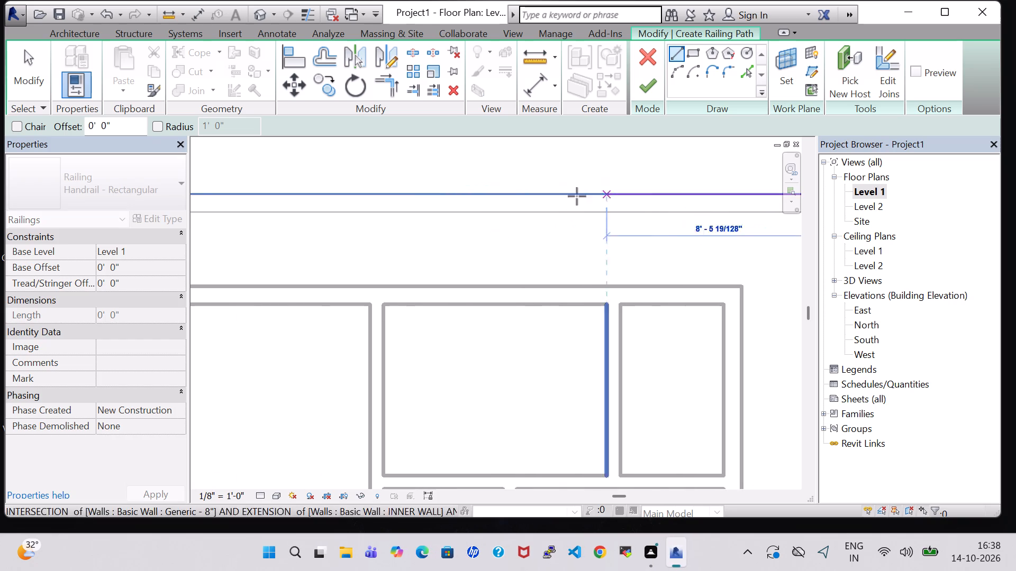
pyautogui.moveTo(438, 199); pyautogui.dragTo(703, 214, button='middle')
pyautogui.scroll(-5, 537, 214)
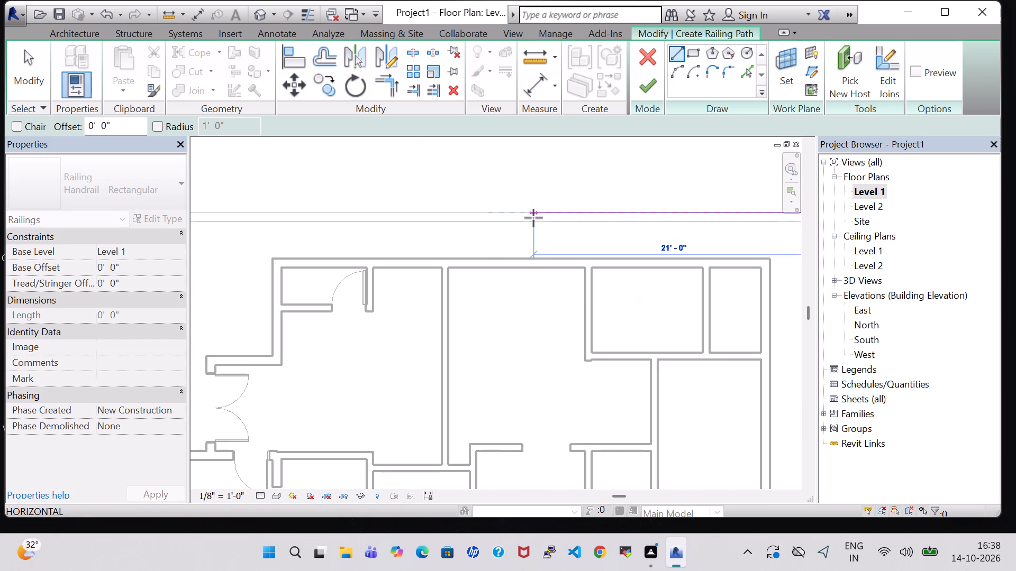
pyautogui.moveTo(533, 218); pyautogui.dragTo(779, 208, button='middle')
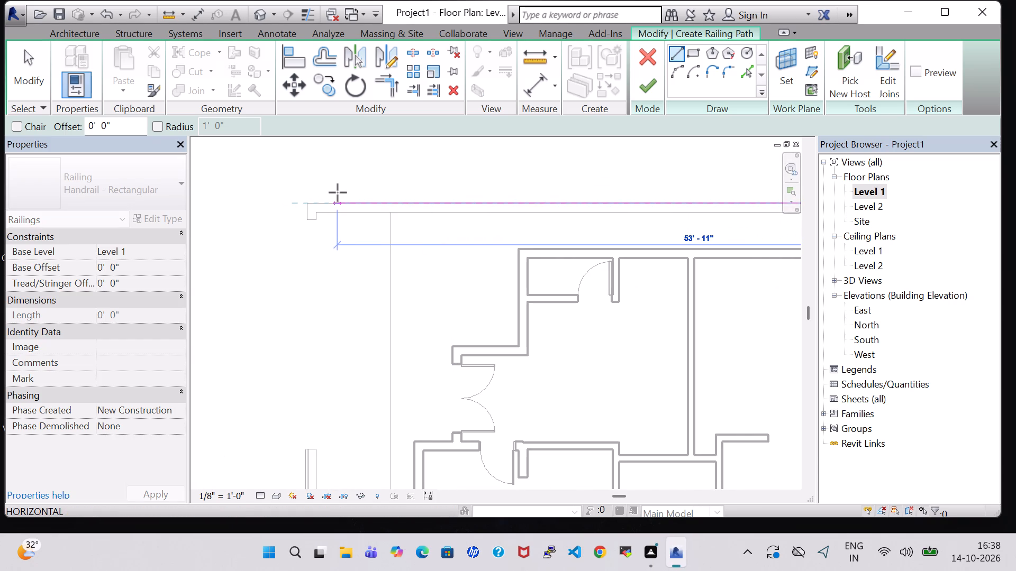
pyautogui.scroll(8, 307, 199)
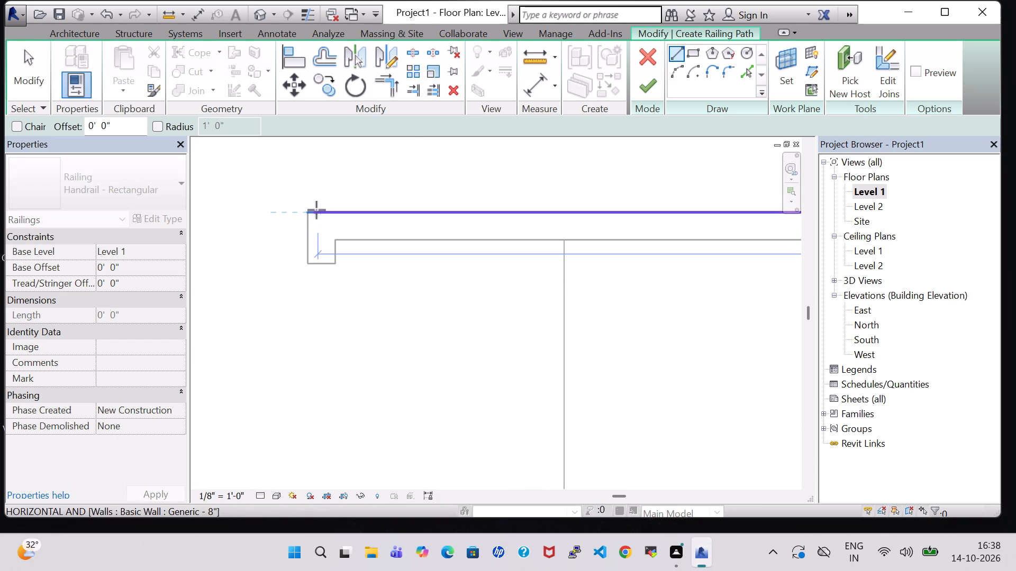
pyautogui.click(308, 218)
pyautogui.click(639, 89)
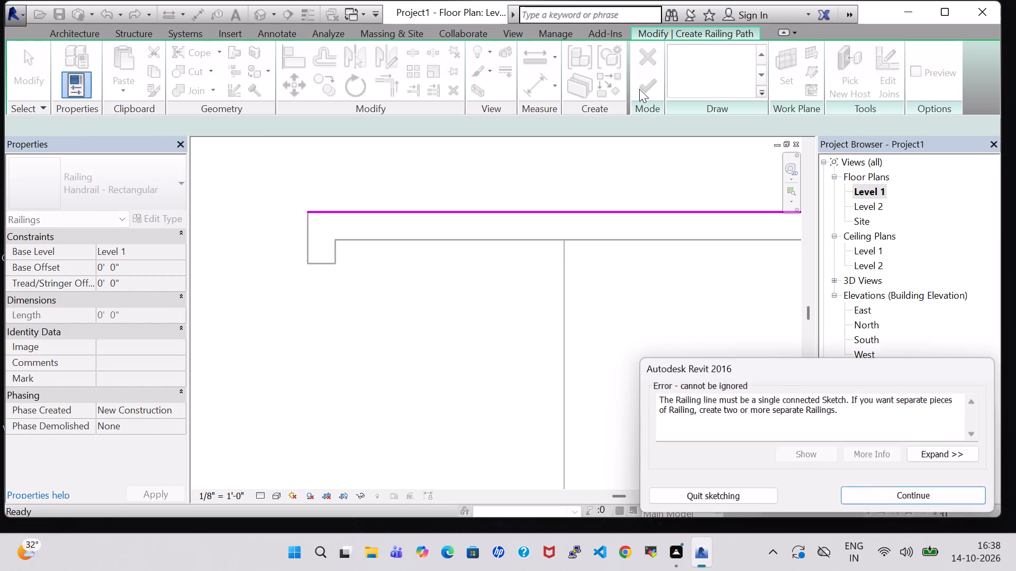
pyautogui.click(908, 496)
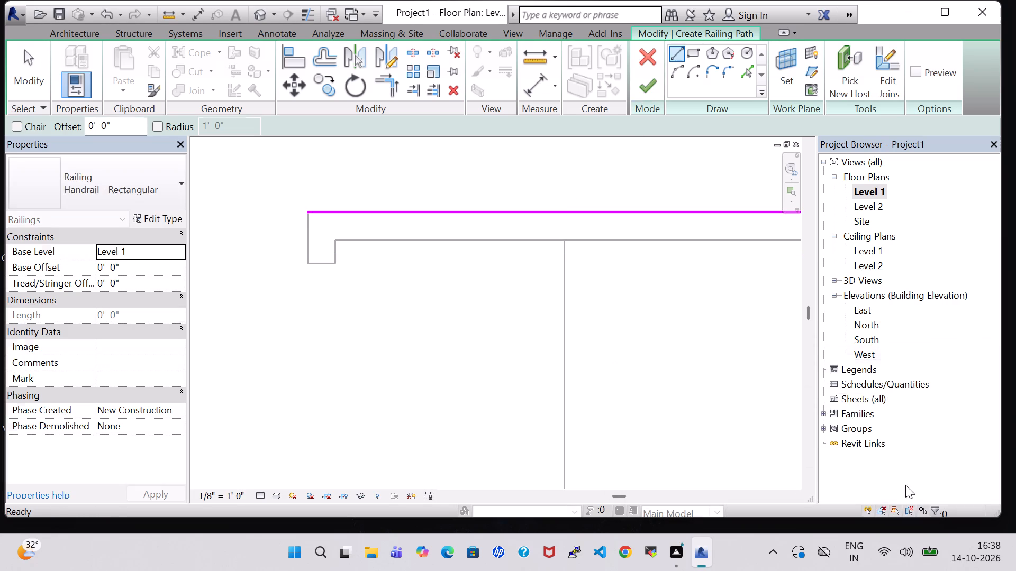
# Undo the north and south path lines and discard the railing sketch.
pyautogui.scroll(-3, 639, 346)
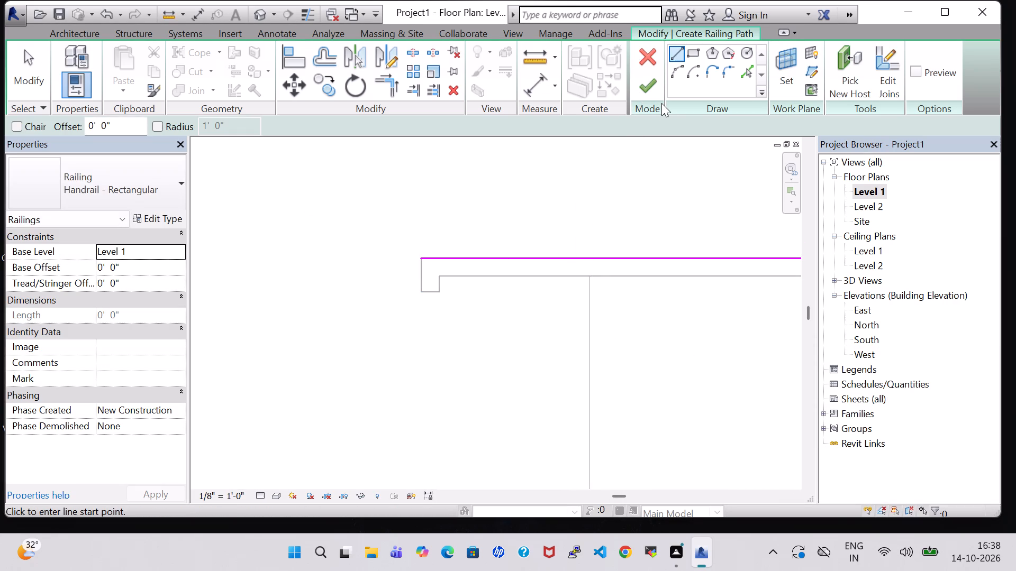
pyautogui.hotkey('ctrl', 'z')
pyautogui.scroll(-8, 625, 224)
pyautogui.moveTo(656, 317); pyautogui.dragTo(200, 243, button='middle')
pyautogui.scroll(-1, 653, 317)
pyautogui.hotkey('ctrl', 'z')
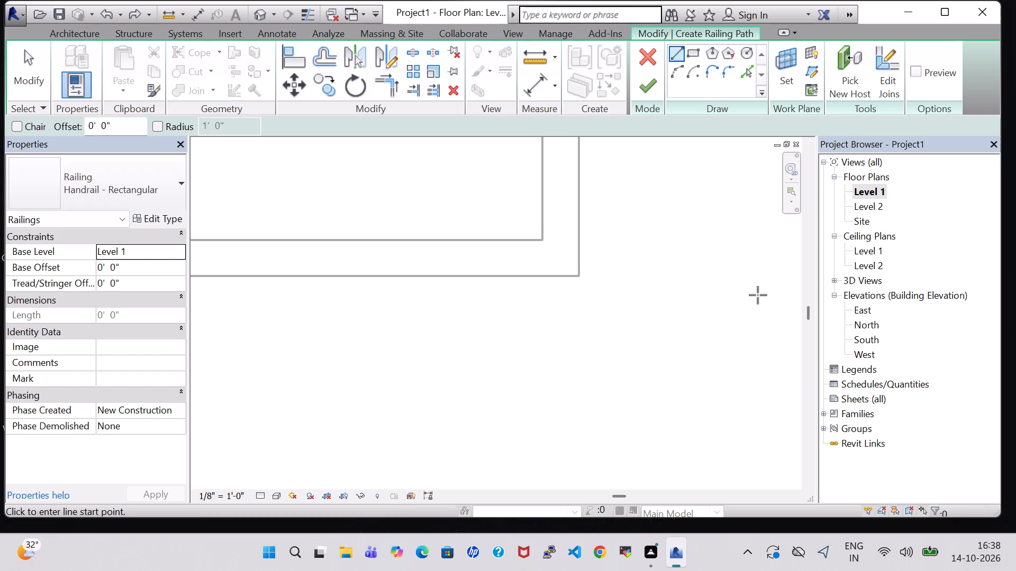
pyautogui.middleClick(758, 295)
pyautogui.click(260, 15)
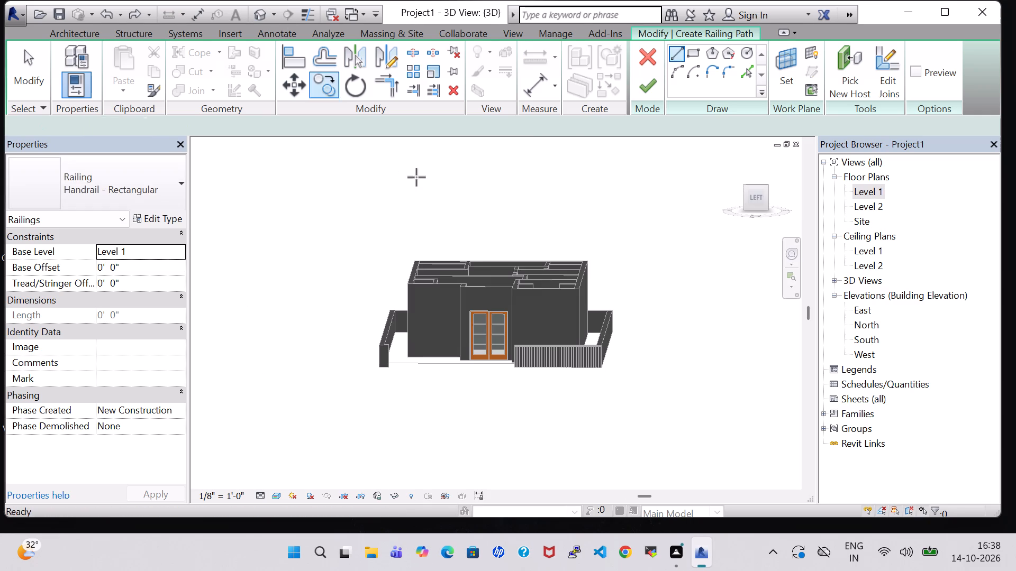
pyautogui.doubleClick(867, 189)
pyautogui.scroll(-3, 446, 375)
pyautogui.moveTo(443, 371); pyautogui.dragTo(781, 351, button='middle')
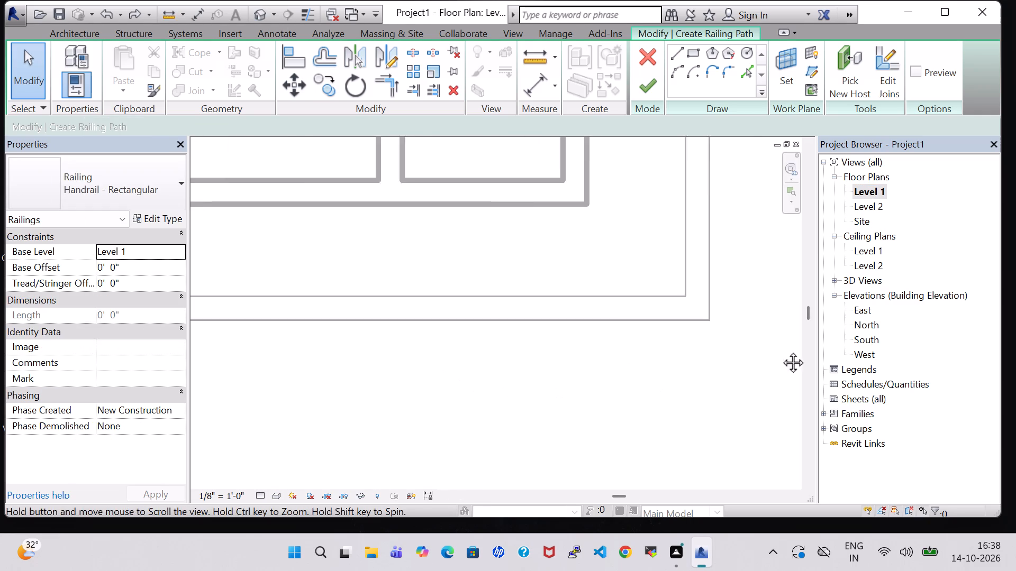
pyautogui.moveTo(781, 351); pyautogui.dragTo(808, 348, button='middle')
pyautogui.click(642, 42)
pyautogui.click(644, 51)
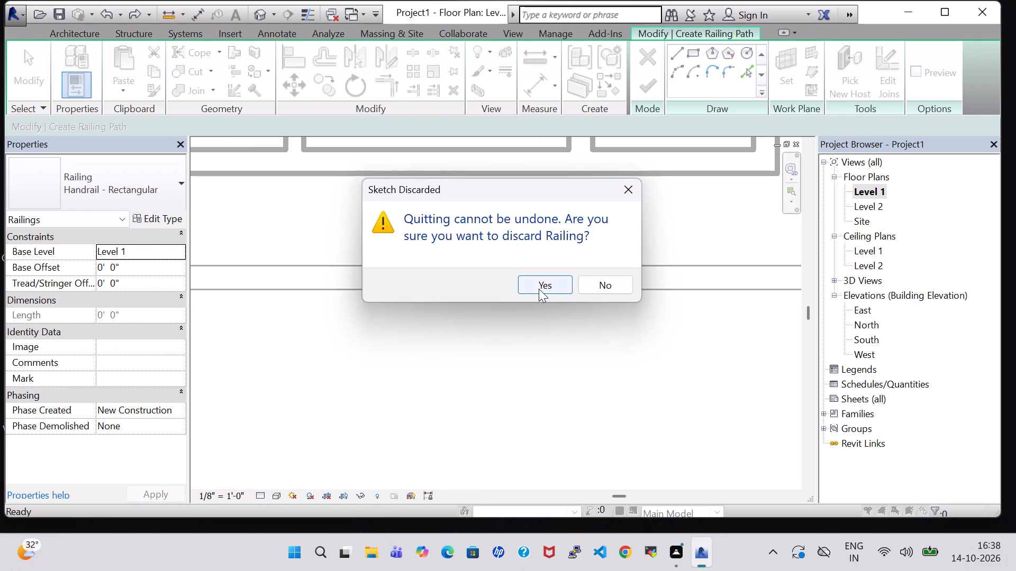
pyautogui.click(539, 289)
# Create a Handrail - Rectangular railing about 56' 2" long along the outer face of the south boundary wall, from its west to east corner.
pyautogui.scroll(-4, 445, 306)
pyautogui.middleClick(445, 306)
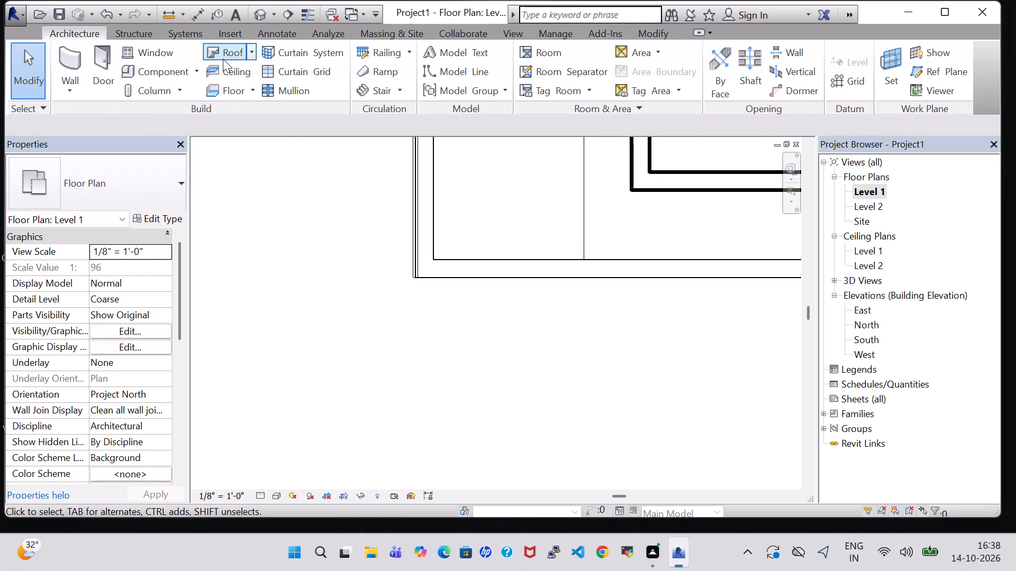
pyautogui.click(390, 50)
pyautogui.scroll(3, 460, 380)
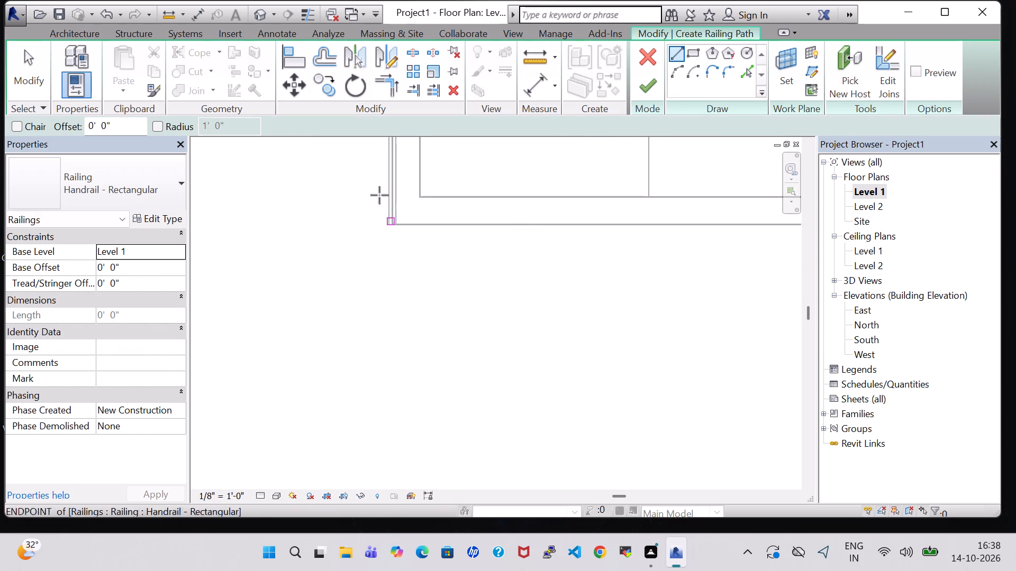
pyautogui.click(392, 222)
pyautogui.moveTo(677, 222); pyautogui.dragTo(459, 225, button='middle')
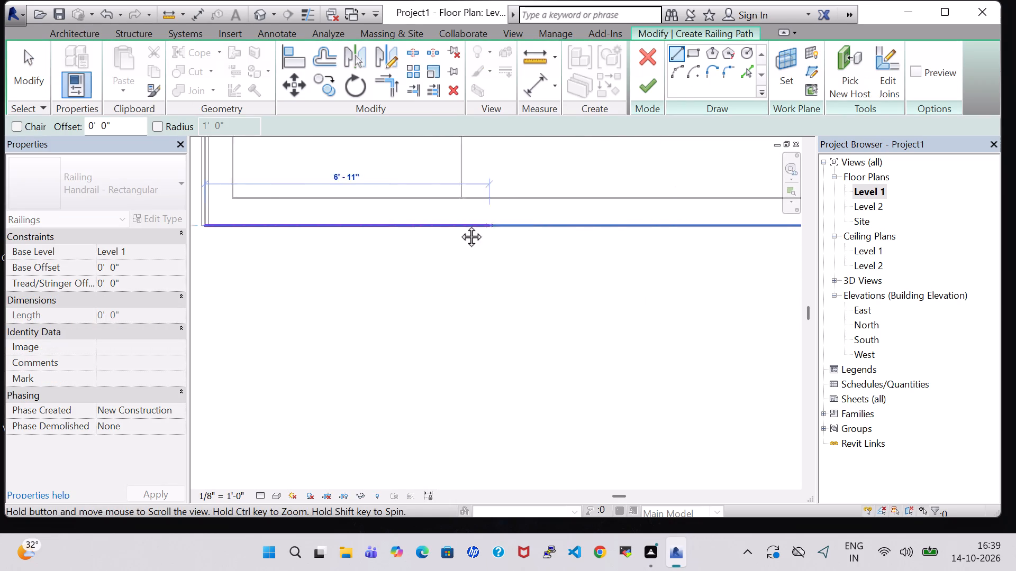
pyautogui.moveTo(459, 225); pyautogui.dragTo(458, 225, button='middle')
pyautogui.moveTo(734, 231); pyautogui.dragTo(374, 233, button='middle')
pyautogui.scroll(-3, 684, 234)
pyautogui.moveTo(684, 234); pyautogui.dragTo(570, 234, button='middle')
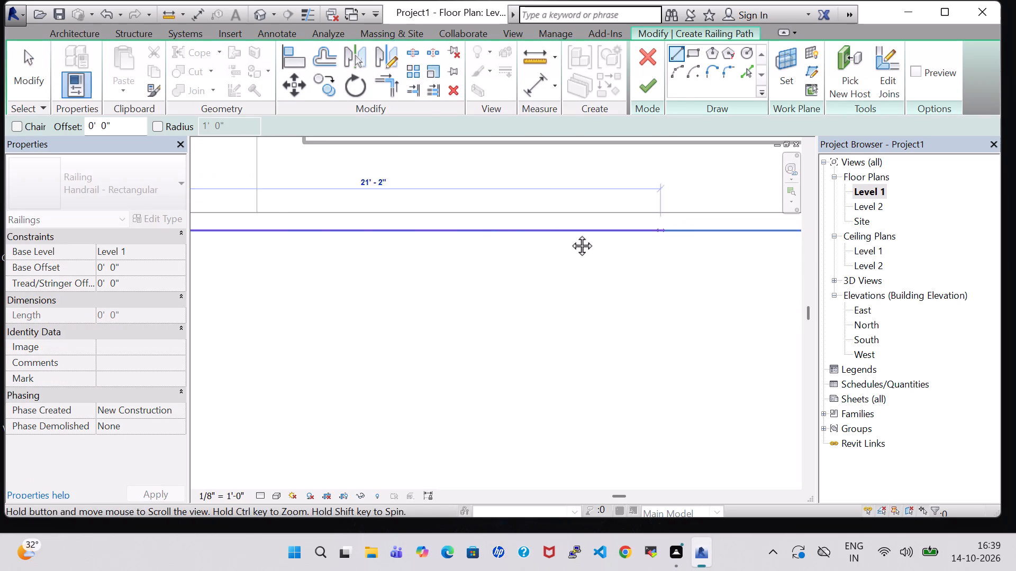
pyautogui.moveTo(570, 234); pyautogui.dragTo(485, 234, button='middle')
pyautogui.moveTo(624, 231); pyautogui.dragTo(304, 233, button='middle')
pyautogui.scroll(-3, 520, 234)
pyautogui.moveTo(528, 231); pyautogui.dragTo(394, 237, button='middle')
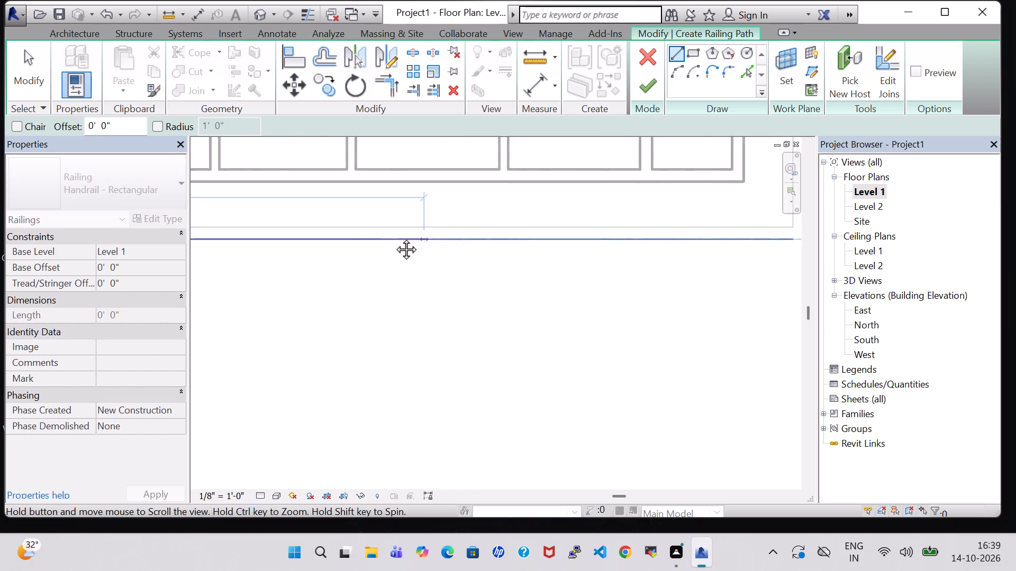
pyautogui.moveTo(394, 237); pyautogui.dragTo(376, 238, button='middle')
pyautogui.scroll(-2, 376, 238)
pyautogui.scroll(5, 634, 231)
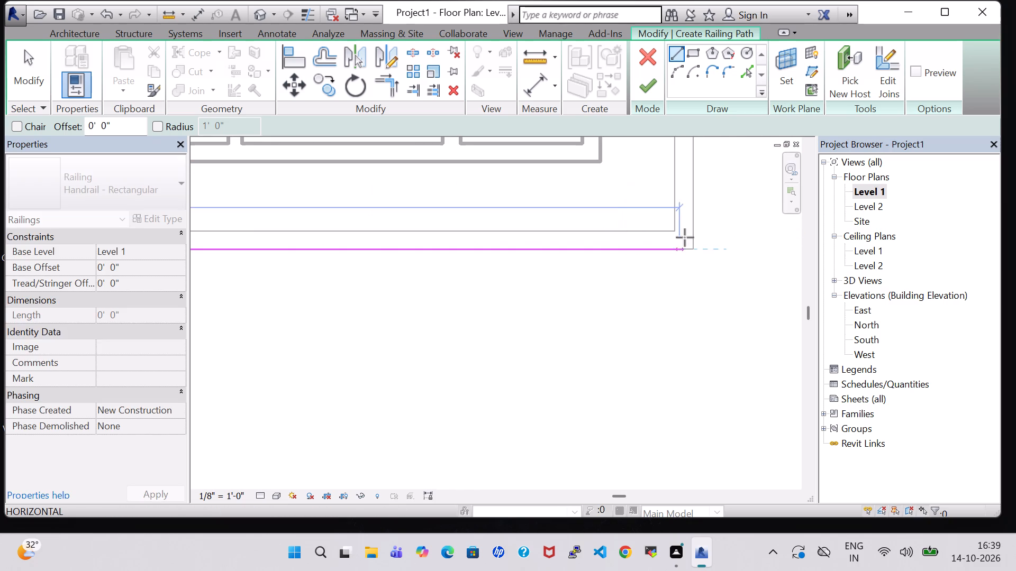
pyautogui.click(694, 248)
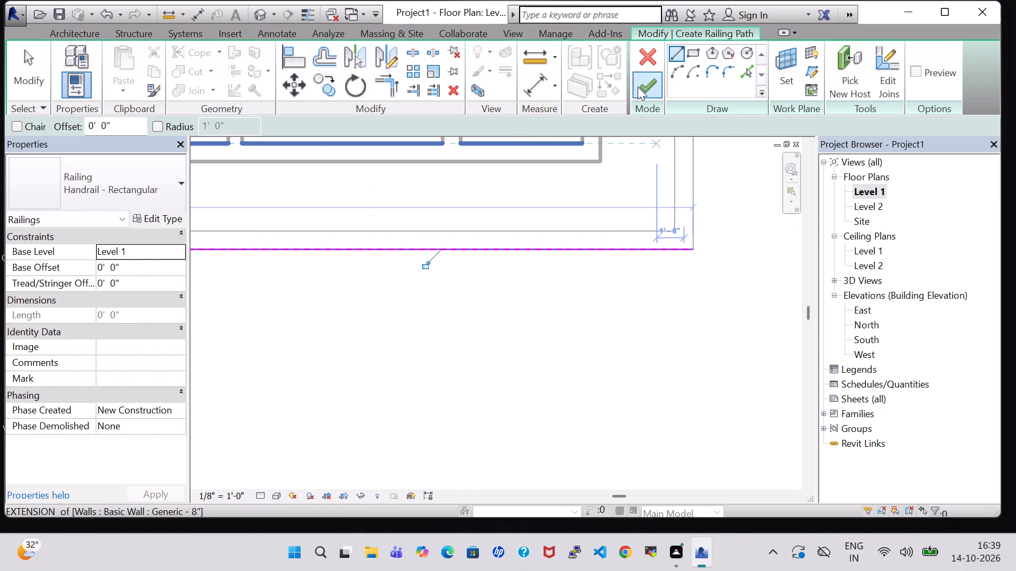
pyautogui.click(638, 87)
# Create a Handrail - Rectangular railing about 30' 1" long along the east boundary wall's outer face, from its south to north corner.
pyautogui.moveTo(720, 289); pyautogui.dragTo(610, 374, button='middle')
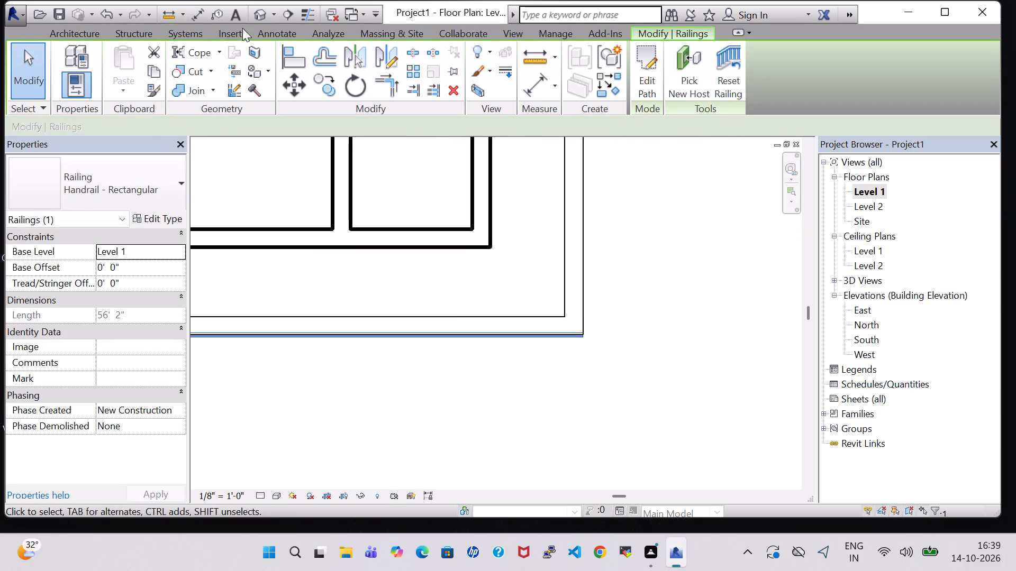
pyautogui.click(83, 39)
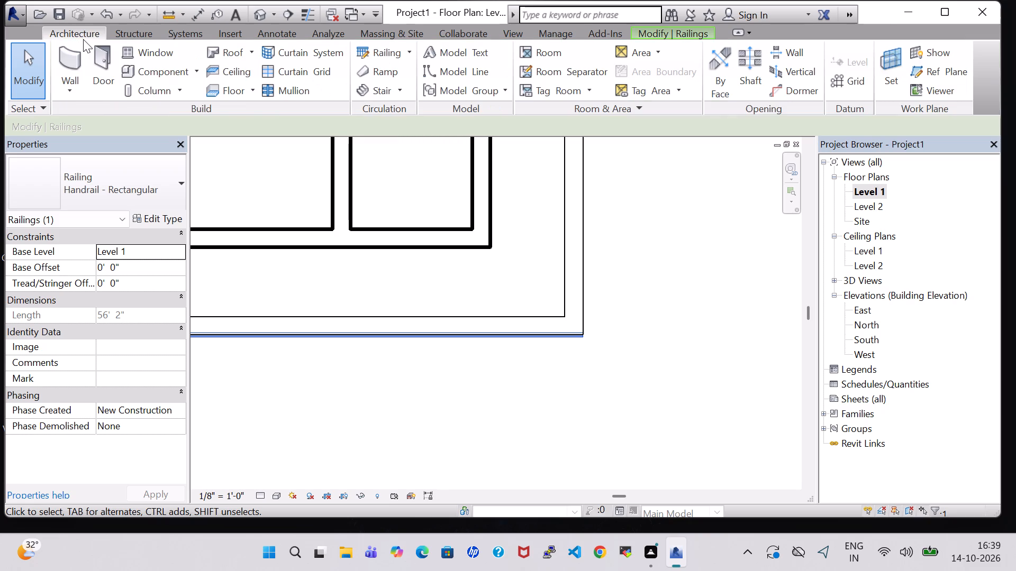
pyautogui.click(374, 52)
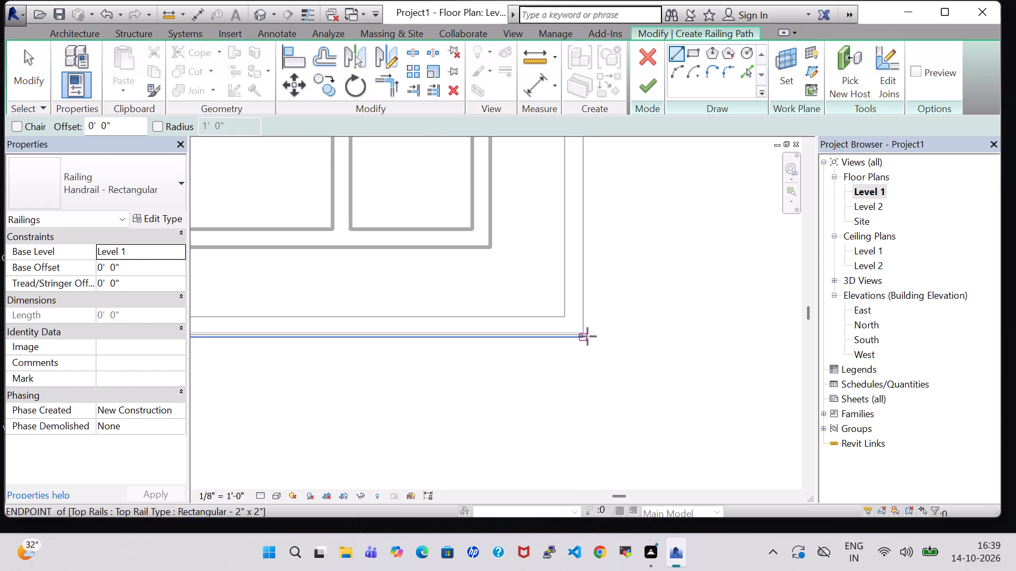
pyautogui.click(585, 335)
pyautogui.moveTo(585, 258); pyautogui.dragTo(583, 318, button='middle')
pyautogui.scroll(-3, 583, 318)
pyautogui.scroll(-2, 575, 250)
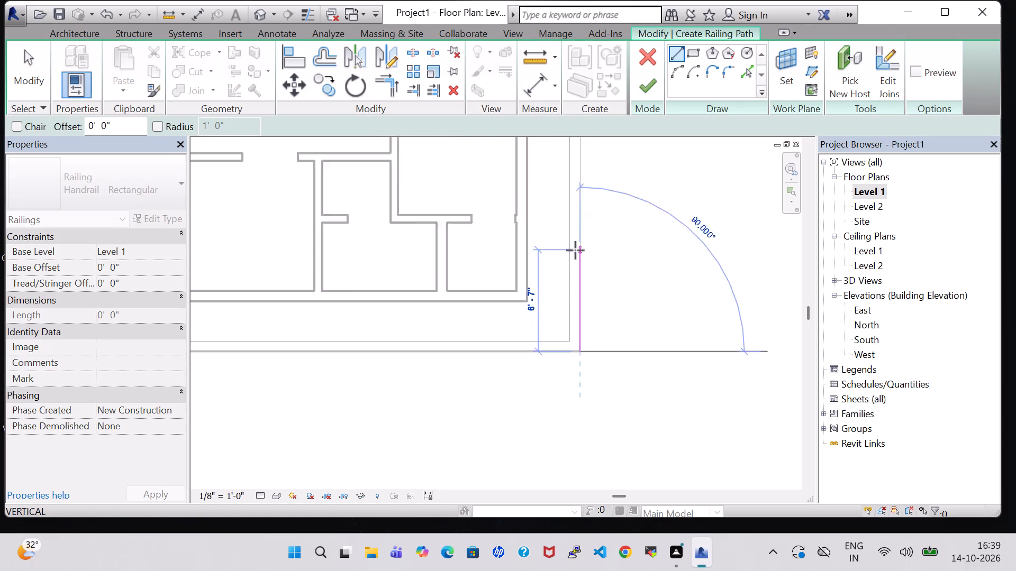
pyautogui.moveTo(575, 246); pyautogui.dragTo(569, 296, button='middle')
pyautogui.scroll(-3, 569, 296)
pyautogui.moveTo(575, 235); pyautogui.dragTo(574, 294, button='middle')
pyautogui.scroll(3, 575, 206)
pyautogui.moveTo(575, 226); pyautogui.dragTo(572, 316, button='middle')
pyautogui.scroll(-1, 572, 316)
pyautogui.scroll(4, 572, 310)
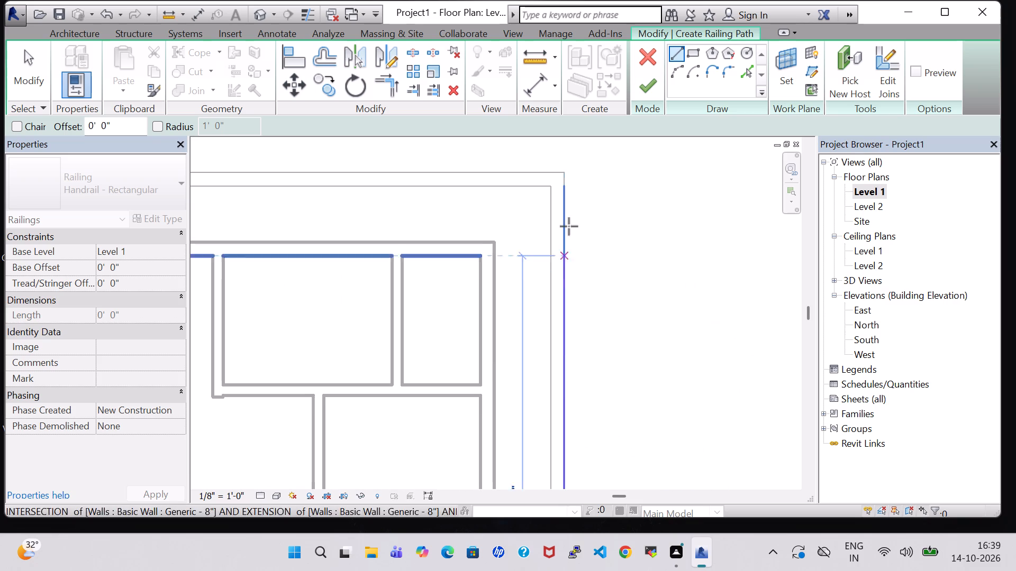
pyautogui.click(564, 174)
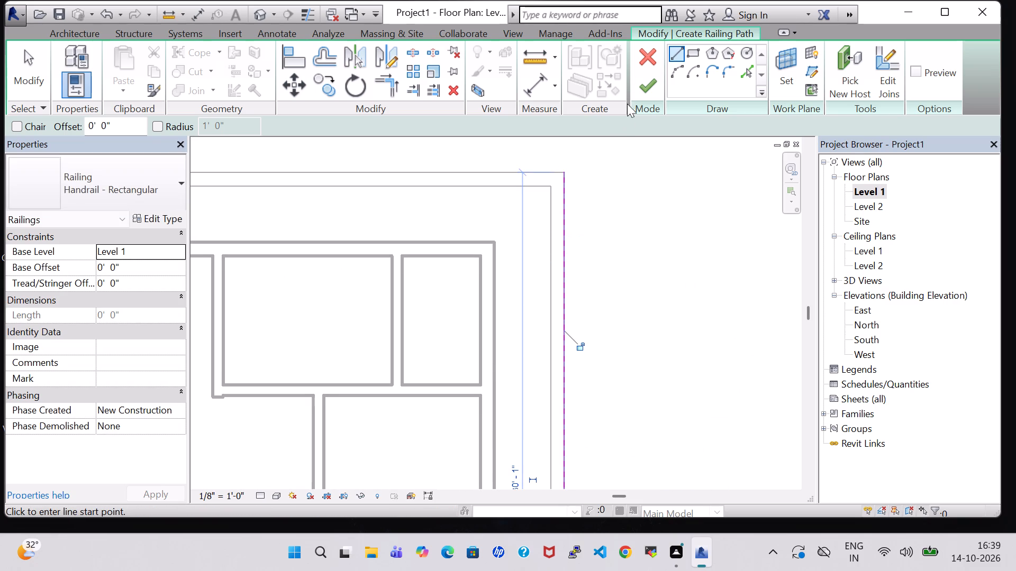
pyautogui.click(636, 96)
# Create a Handrail - Rectangular railing about 56' 1" long along the north boundary wall's outer face, from its east to west corner.
pyautogui.moveTo(578, 181); pyautogui.dragTo(649, 220, button='middle')
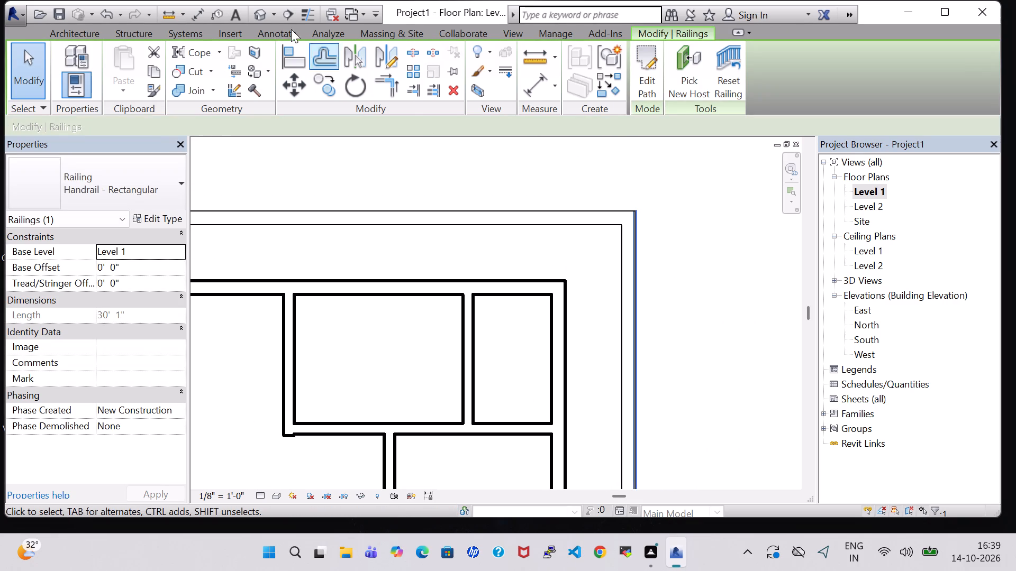
pyautogui.click(82, 34)
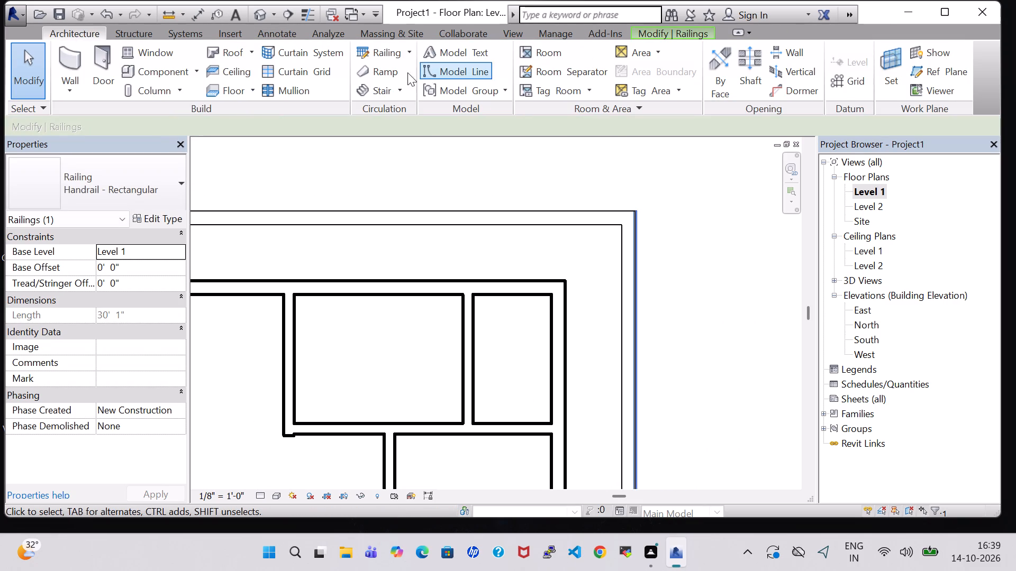
pyautogui.click(370, 49)
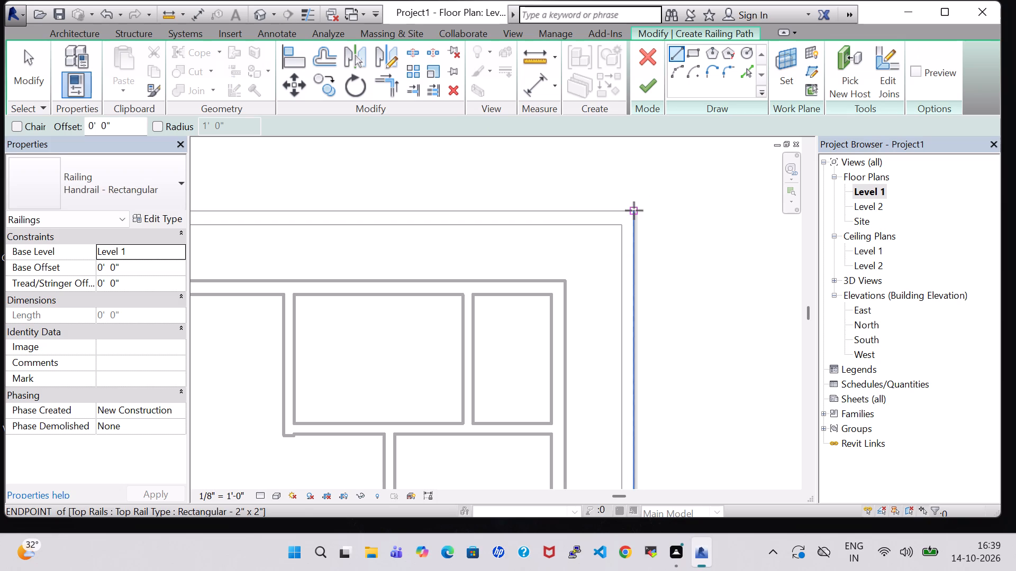
pyautogui.click(634, 210)
pyautogui.moveTo(446, 213); pyautogui.dragTo(560, 222, button='middle')
pyautogui.moveTo(360, 219); pyautogui.dragTo(645, 221, button='middle')
pyautogui.scroll(-1, 248, 205)
pyautogui.moveTo(240, 222); pyautogui.dragTo(861, 231, button='middle')
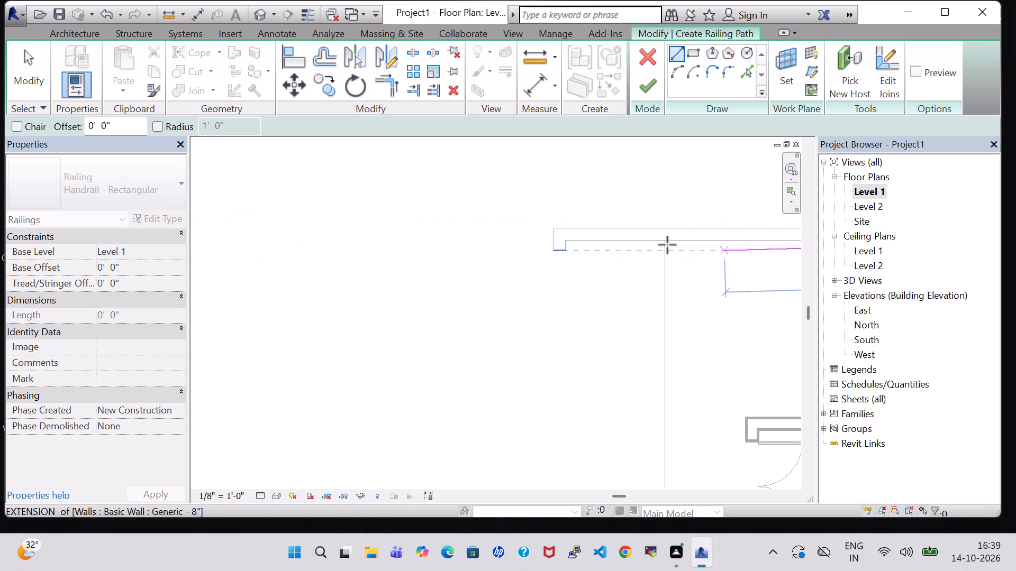
pyautogui.scroll(8, 558, 231)
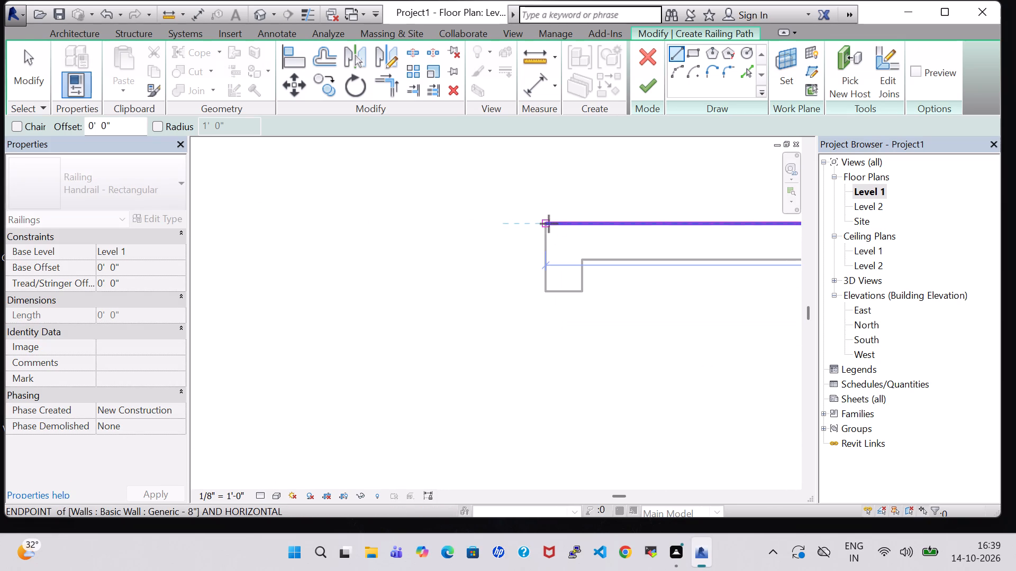
pyautogui.click(547, 224)
pyautogui.click(651, 88)
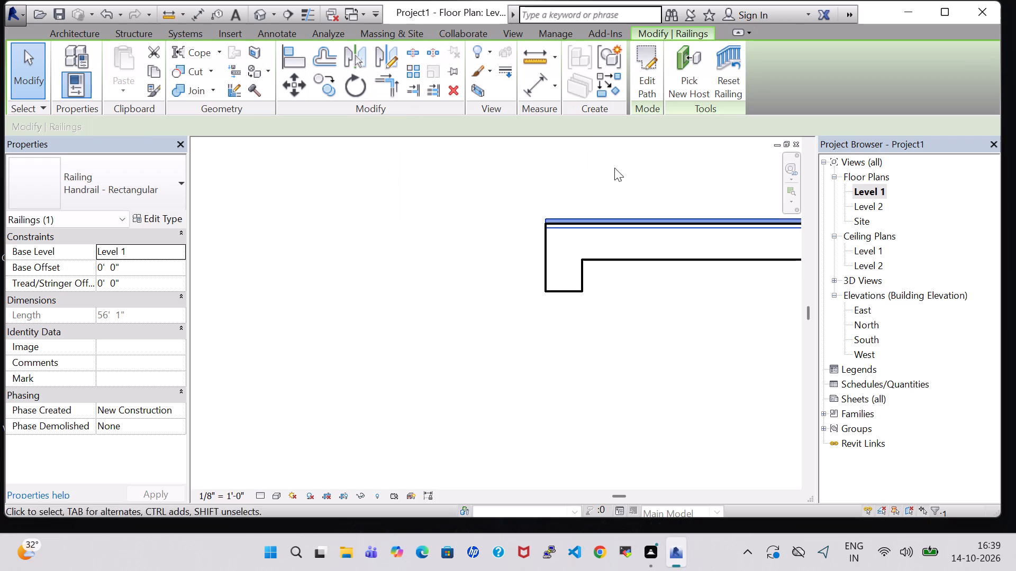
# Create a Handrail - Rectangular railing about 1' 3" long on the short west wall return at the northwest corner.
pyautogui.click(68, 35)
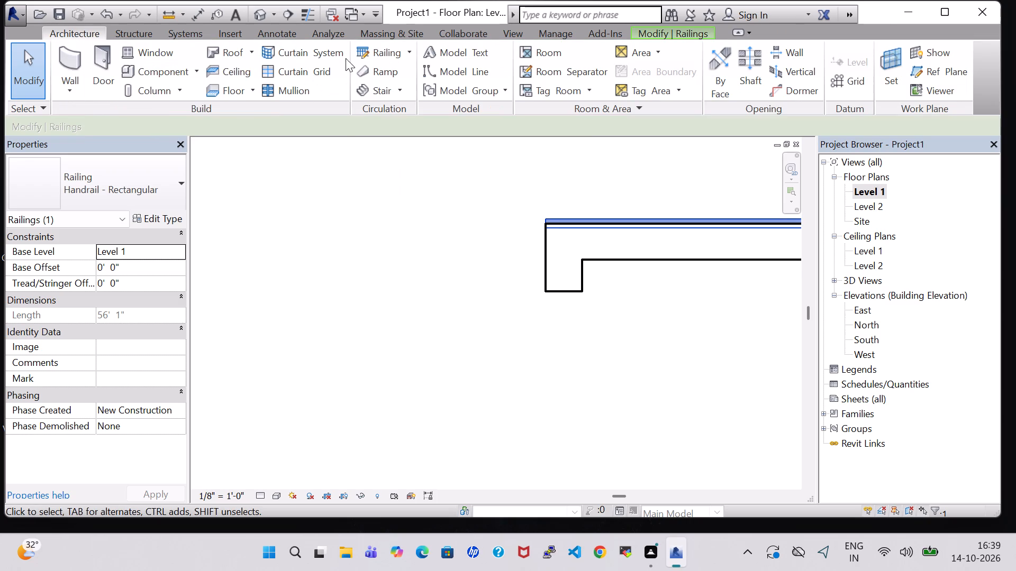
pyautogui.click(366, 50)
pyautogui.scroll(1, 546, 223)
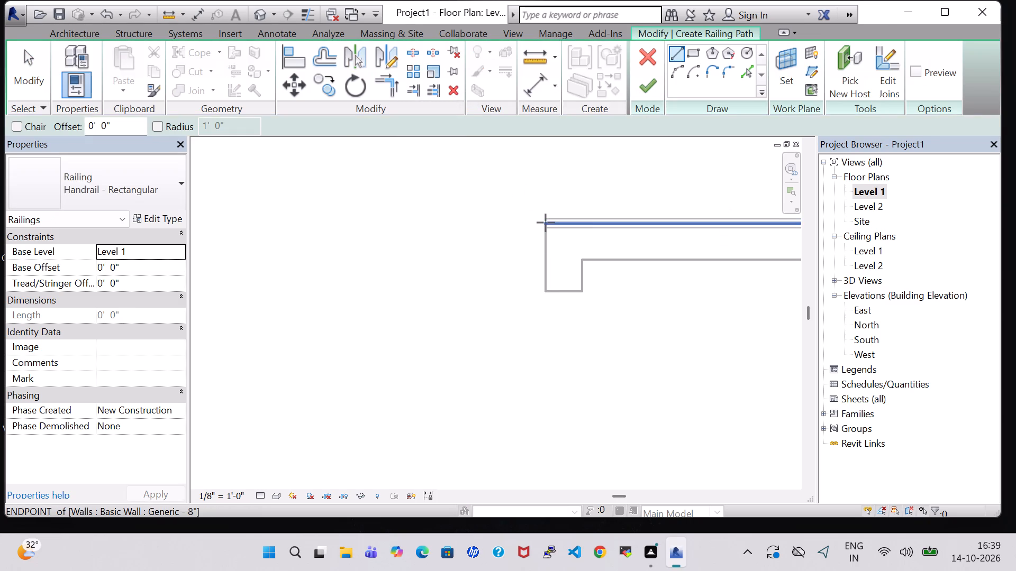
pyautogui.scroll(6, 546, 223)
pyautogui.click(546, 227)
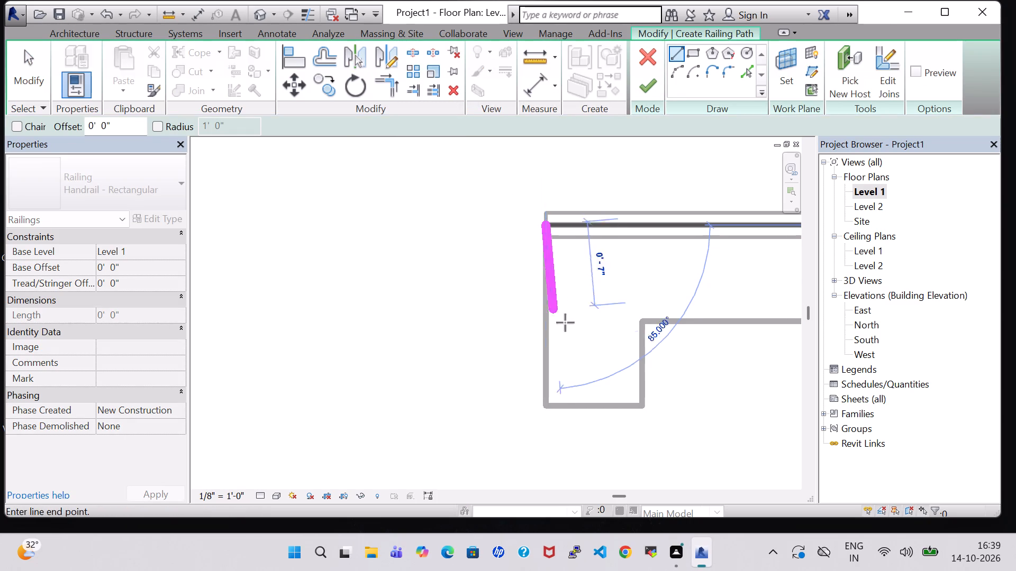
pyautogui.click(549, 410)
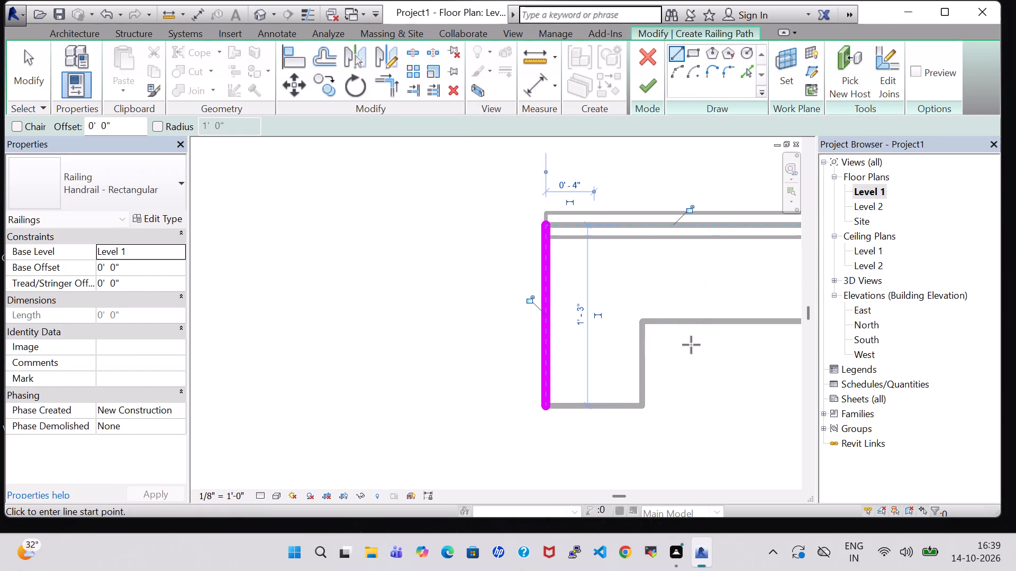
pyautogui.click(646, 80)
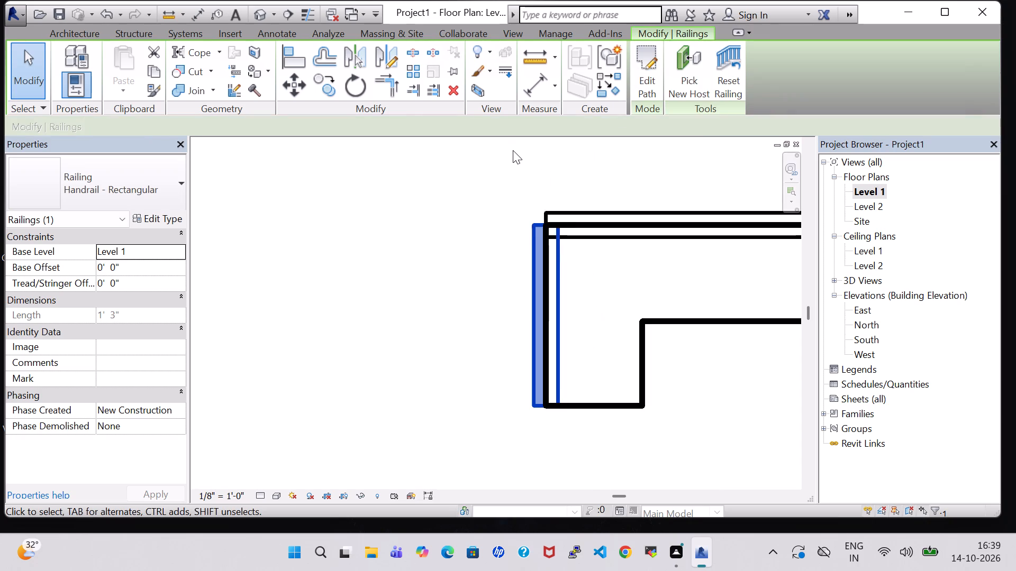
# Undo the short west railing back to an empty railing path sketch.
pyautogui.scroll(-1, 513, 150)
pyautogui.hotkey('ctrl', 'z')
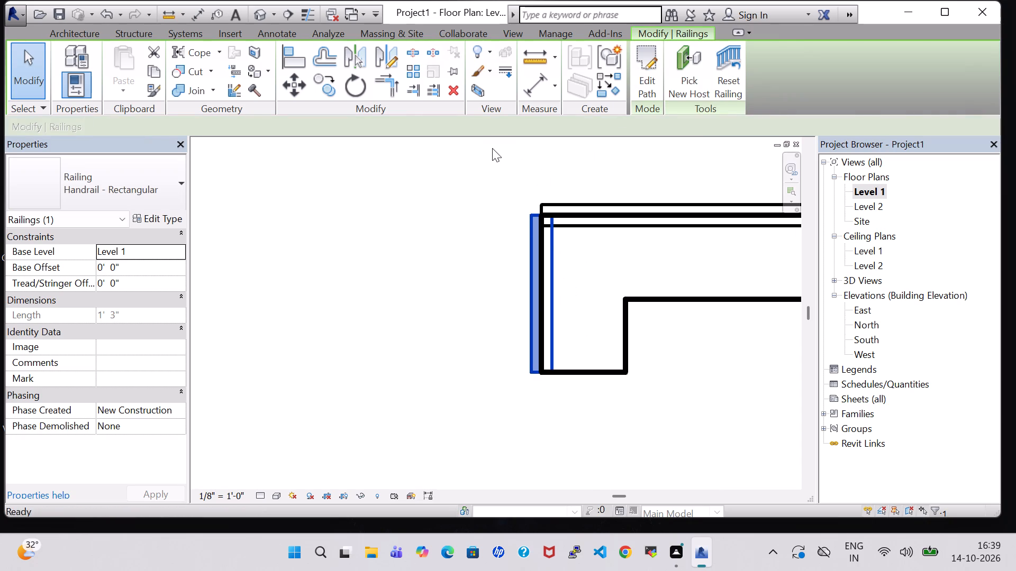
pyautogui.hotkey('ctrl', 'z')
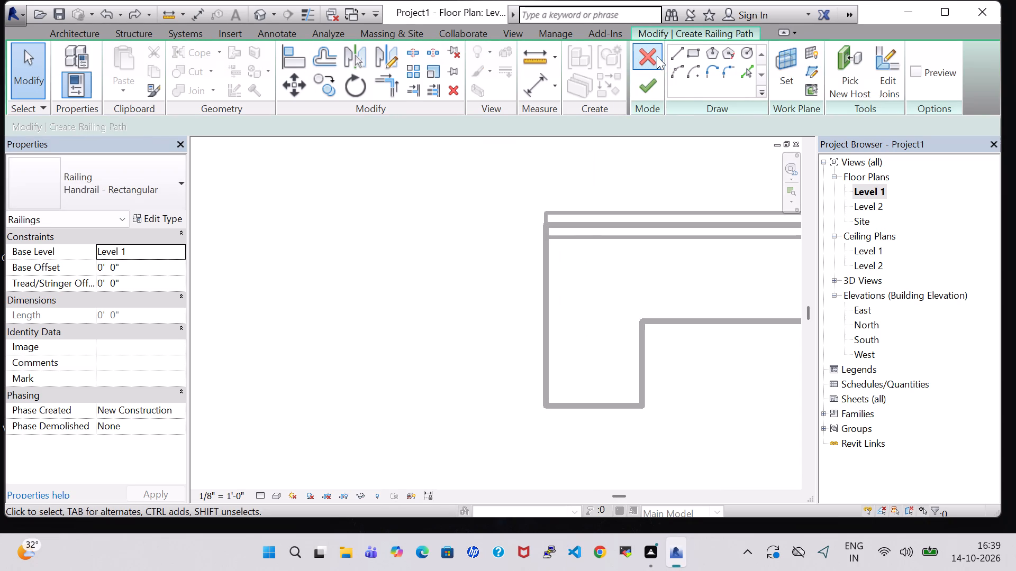
# Sketch a path line about 1' 3" long on the outer face of the northwest wall return and finish the railing.
pyautogui.click(683, 54)
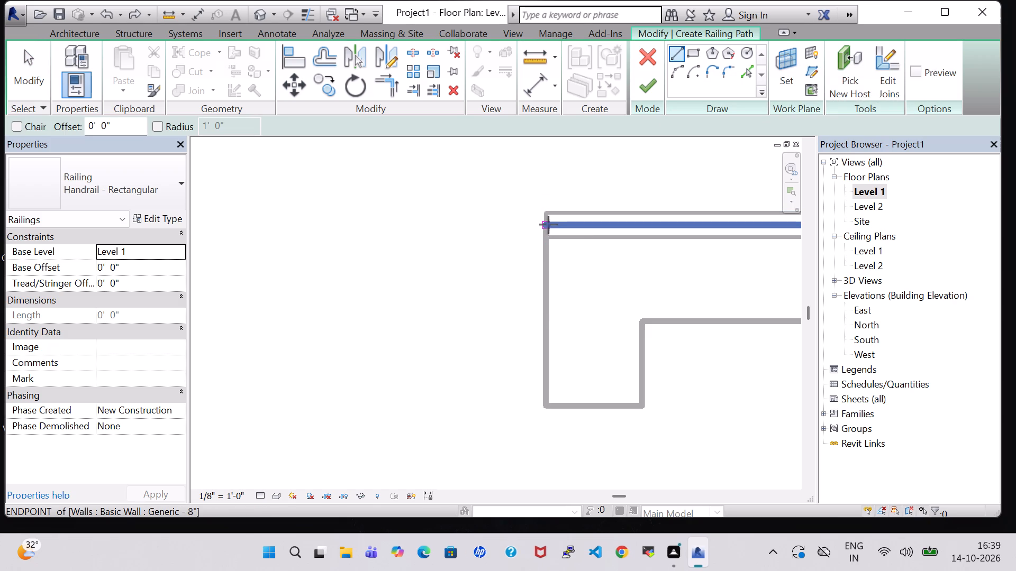
pyautogui.click(547, 226)
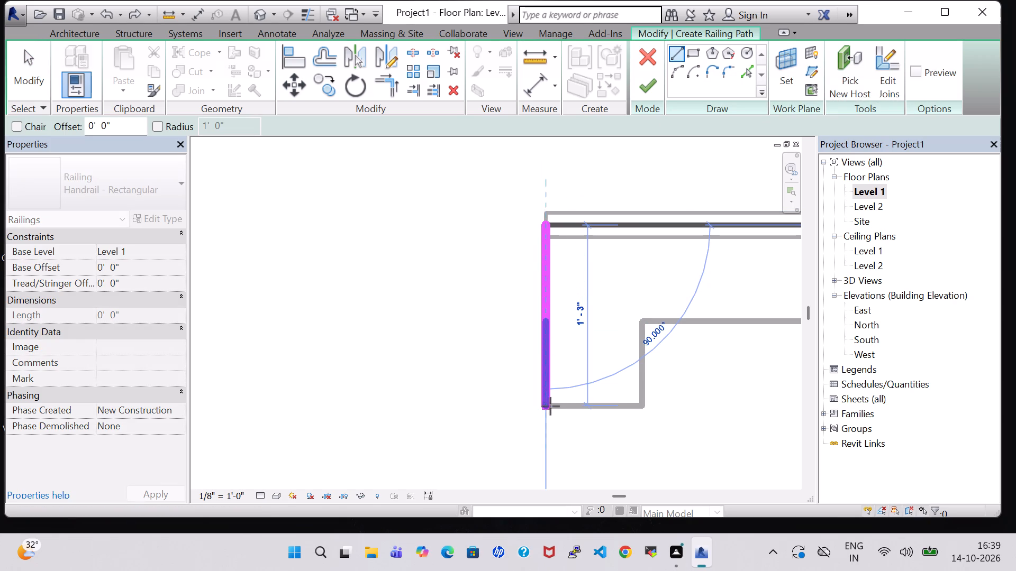
pyautogui.click(550, 406)
pyautogui.click(648, 93)
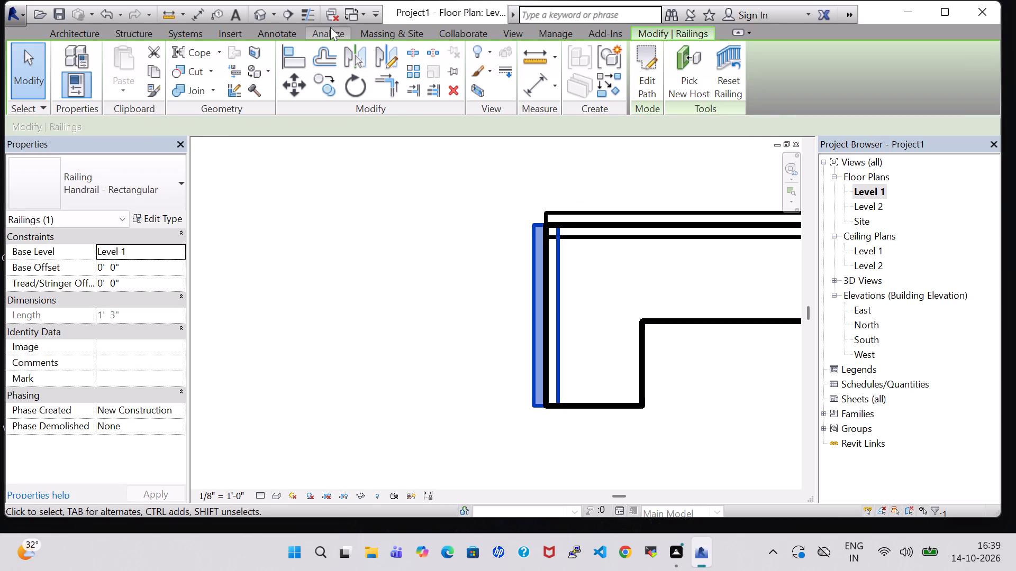
# In the 3D view, change the short railing on the northwest wall return to type Glass Panel - Bottom Fill.
pyautogui.click(252, 12)
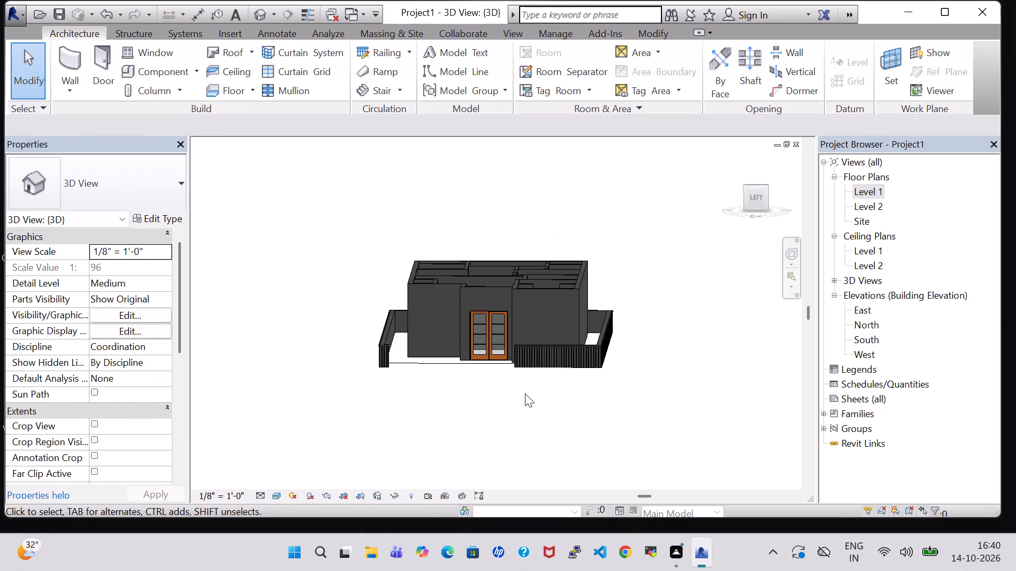
pyautogui.scroll(6, 450, 402)
pyautogui.keyDown('shift'); pyautogui.moveTo(459, 401); pyautogui.dragTo(535, 430, button='middle'); pyautogui.keyUp('shift')
pyautogui.keyDown('shift'); pyautogui.moveTo(522, 410); pyautogui.dragTo(480, 423, button='middle'); pyautogui.keyUp('shift')
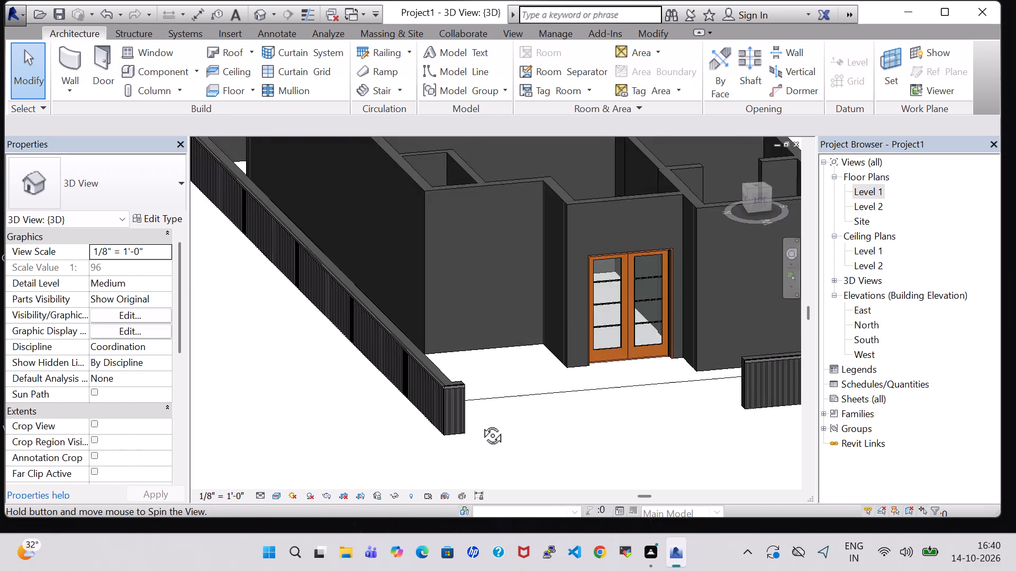
pyautogui.keyDown('shift'); pyautogui.moveTo(480, 423); pyautogui.dragTo(446, 426, button='middle'); pyautogui.keyUp('shift')
pyautogui.click(306, 398)
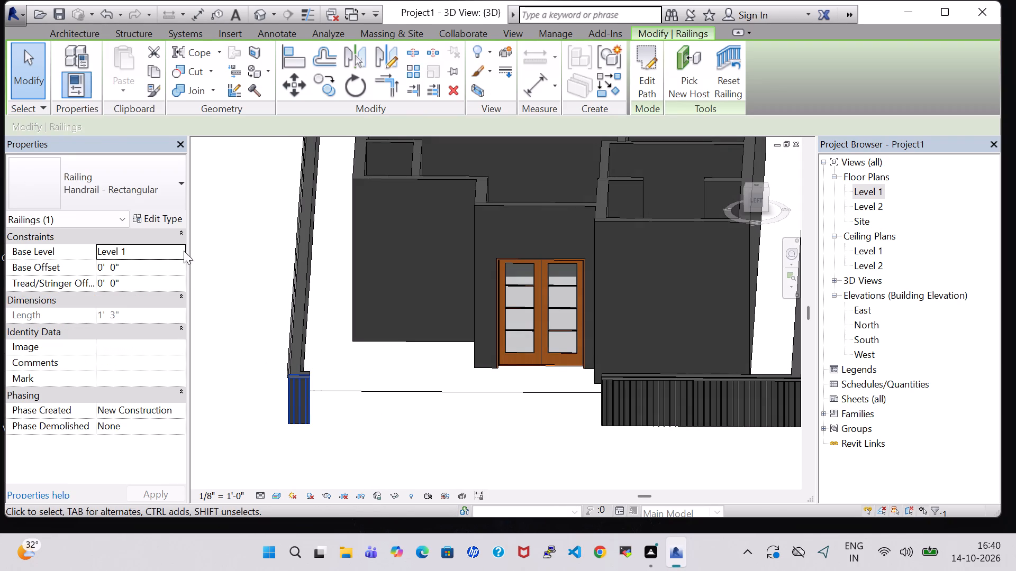
pyautogui.click(125, 167)
pyautogui.click(108, 263)
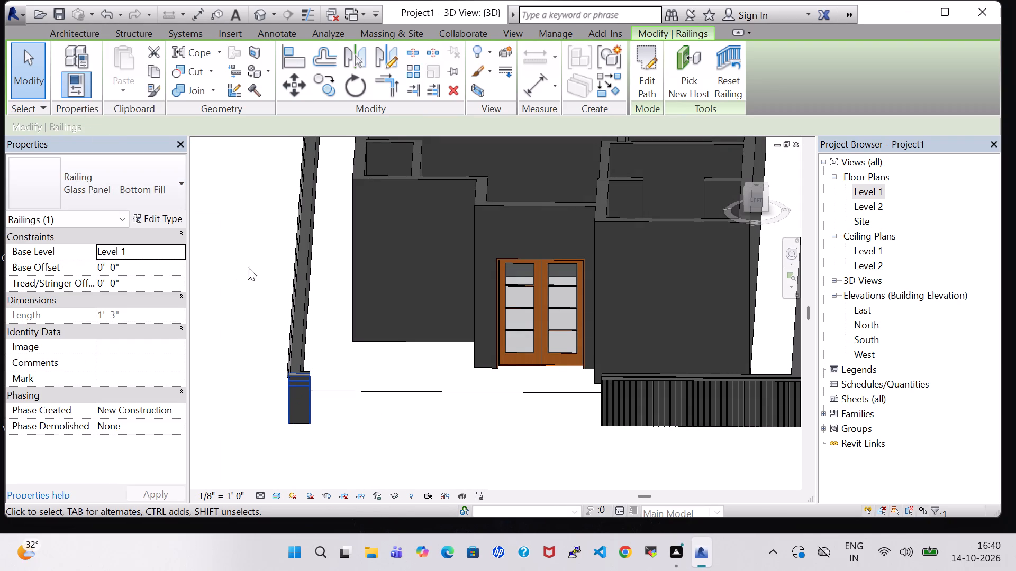
# Change the railing along the north boundary wall to type Glass Panel - Bottom Fill.
pyautogui.click(305, 283)
pyautogui.keyDown('shift'); pyautogui.moveTo(349, 459); pyautogui.dragTo(471, 443, button='middle'); pyautogui.keyUp('shift')
pyautogui.click(175, 186)
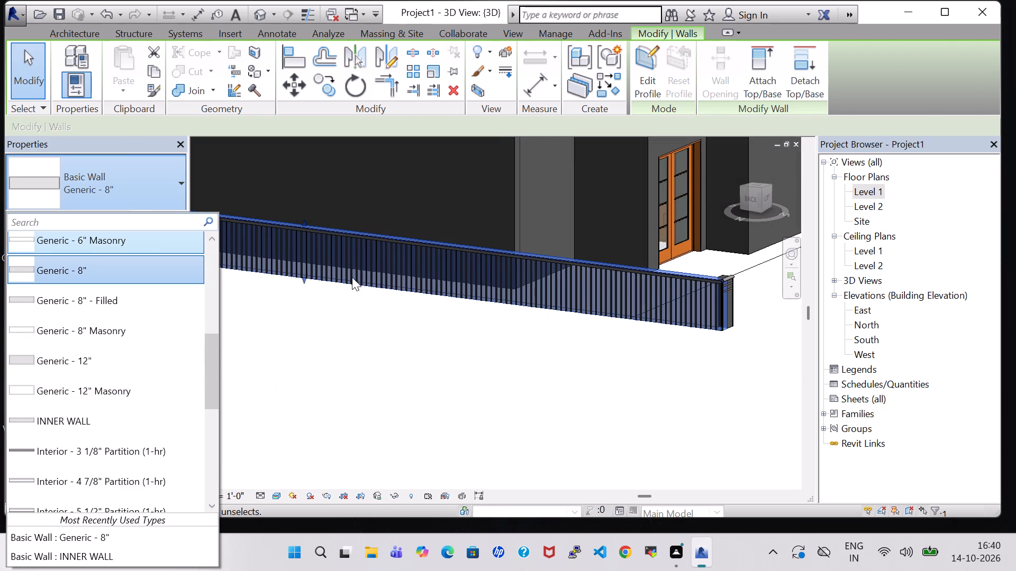
pyautogui.click(395, 348)
pyautogui.click(405, 263)
pyautogui.click(81, 187)
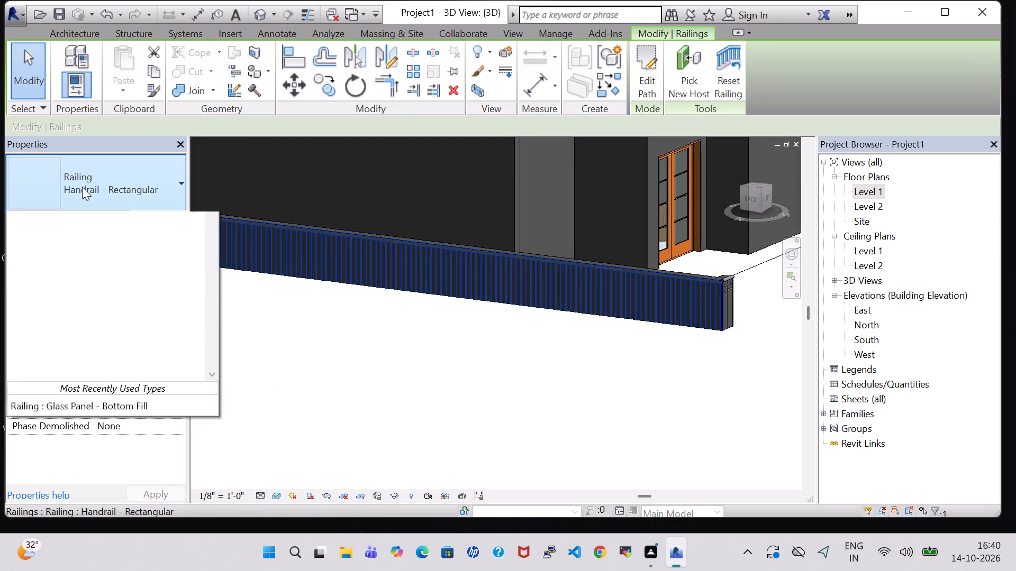
pyautogui.scroll(3, 108, 248)
pyautogui.click(110, 259)
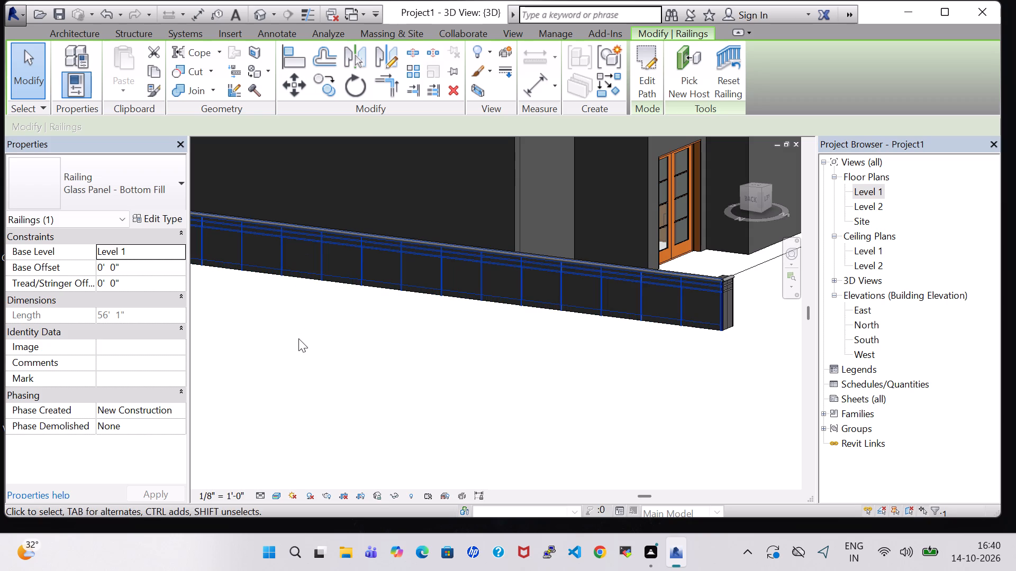
# Change the railing along the east boundary wall to type Glass Panel - Bottom Fill.
pyautogui.keyDown('shift'); pyautogui.moveTo(298, 338); pyautogui.dragTo(398, 345, button='middle'); pyautogui.keyUp('shift')
pyautogui.keyDown('shift'); pyautogui.moveTo(306, 354); pyautogui.dragTo(528, 357, button='middle'); pyautogui.keyUp('shift')
pyautogui.click(598, 358)
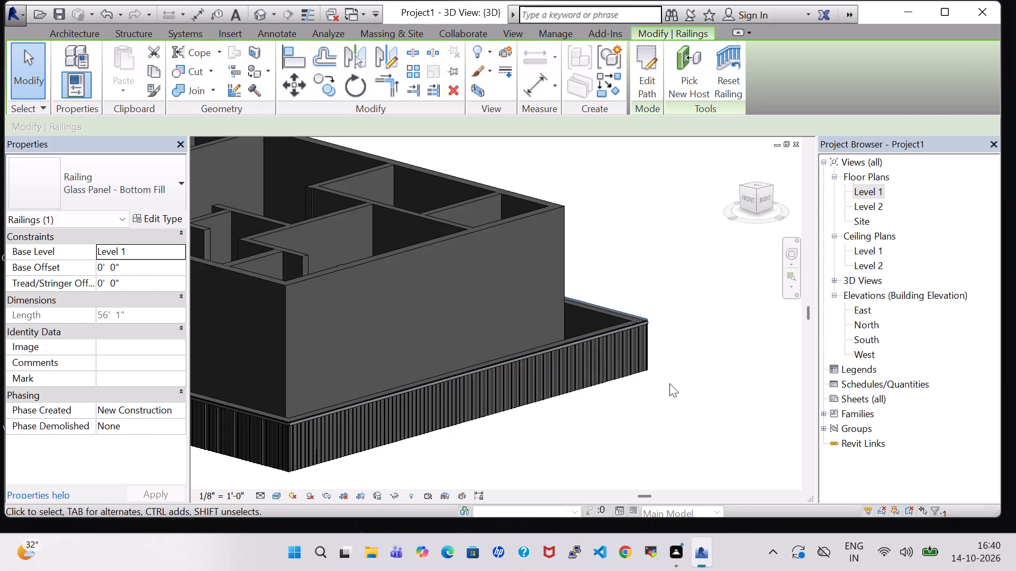
pyautogui.click(665, 406)
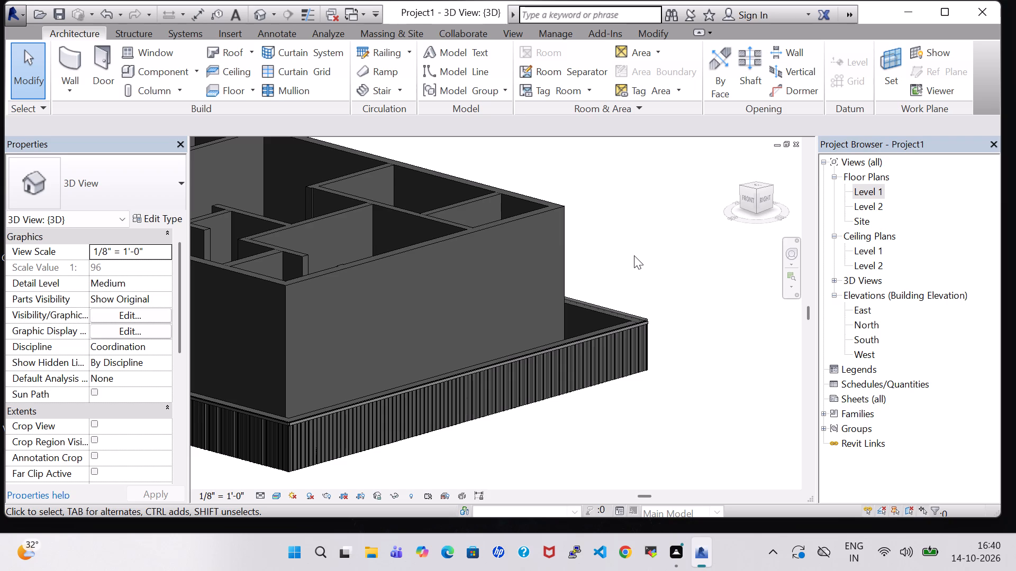
pyautogui.click(395, 423)
pyautogui.click(105, 189)
pyautogui.click(104, 261)
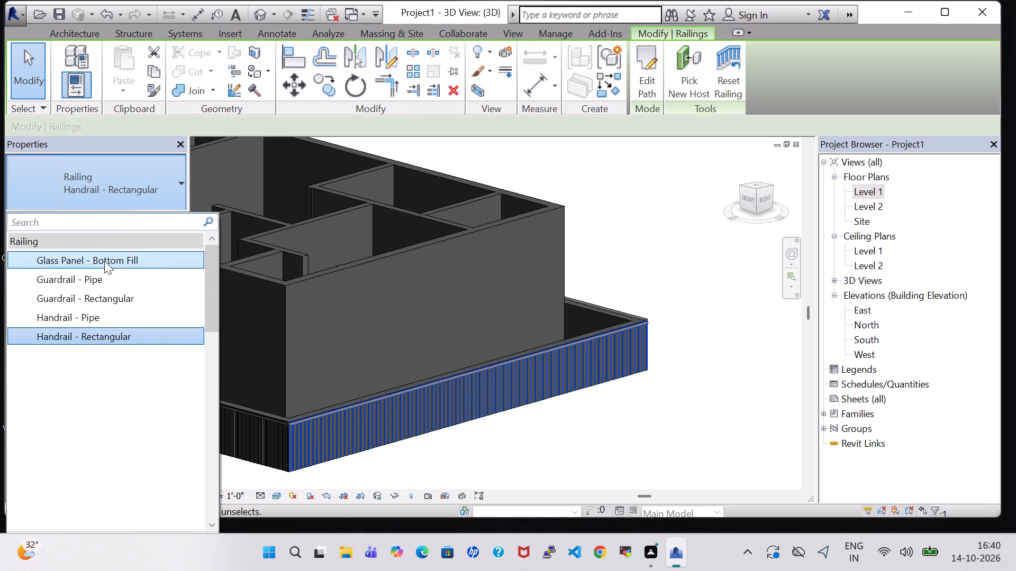
# Change the railing along the south boundary wall to type Glass Panel - Bottom Fill.
pyautogui.moveTo(489, 465); pyautogui.dragTo(706, 435, button='middle')
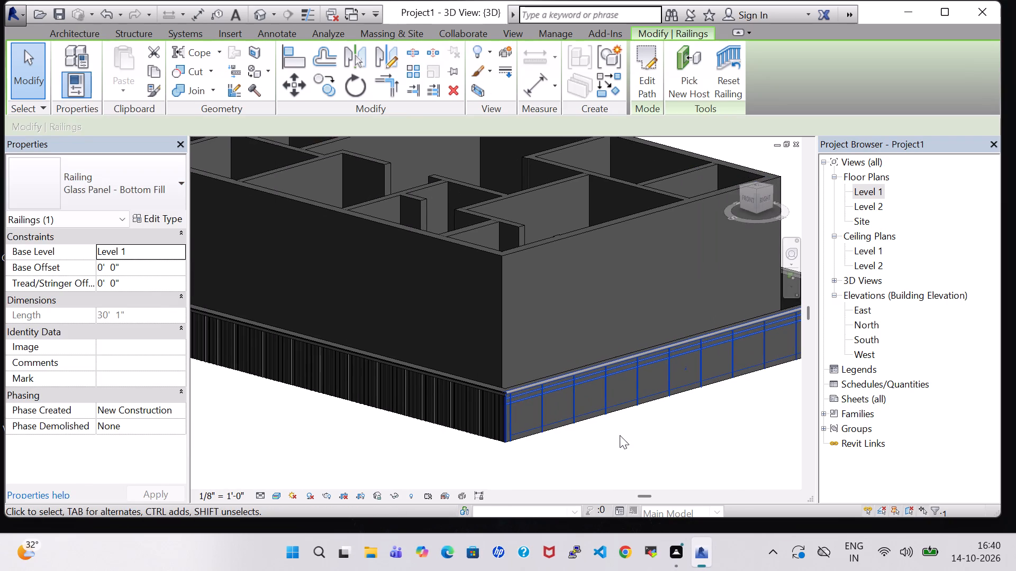
pyautogui.keyDown('shift'); pyautogui.moveTo(620, 439); pyautogui.dragTo(721, 415, button='middle'); pyautogui.keyUp('shift')
pyautogui.click(648, 415)
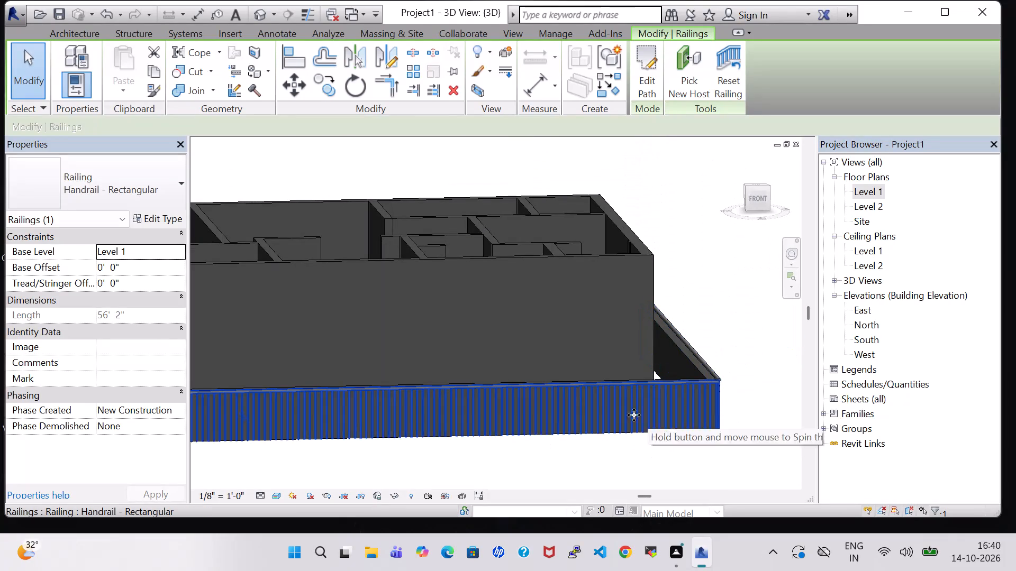
pyautogui.click(115, 186)
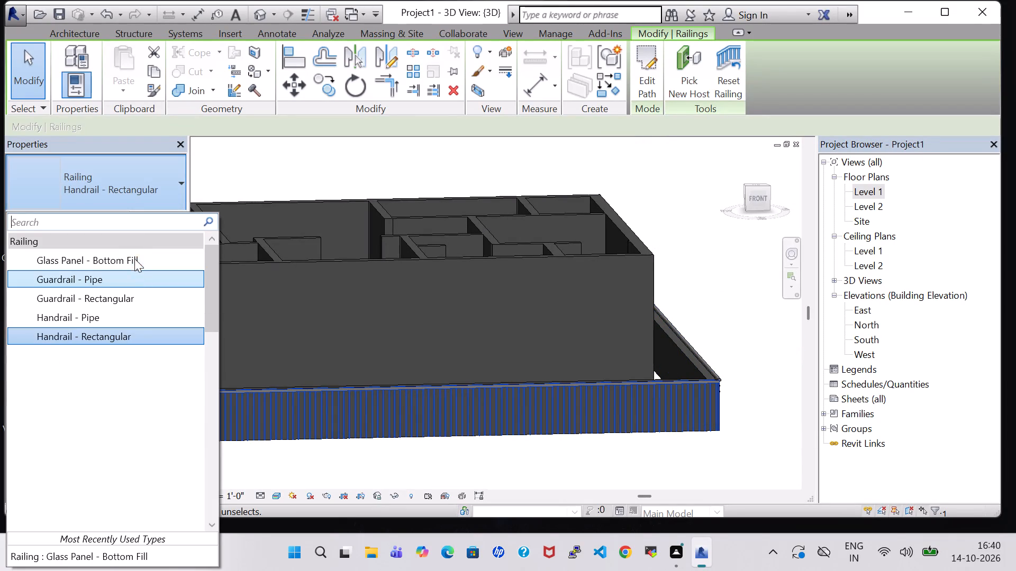
pyautogui.click(134, 257)
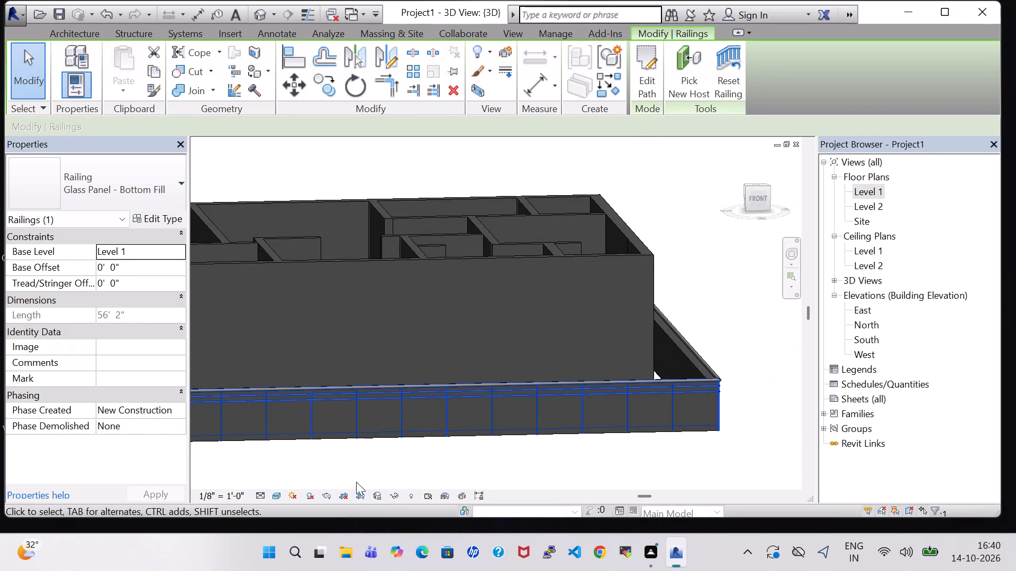
# Change the railing on the west boundary wall, south of the front opening, to type Glass Panel - Bottom Fill.
pyautogui.keyDown('shift'); pyautogui.moveTo(356, 482); pyautogui.dragTo(387, 480, button='middle'); pyautogui.keyUp('shift')
pyautogui.keyDown('shift'); pyautogui.moveTo(351, 448); pyautogui.dragTo(477, 434, button='middle'); pyautogui.keyUp('shift')
pyautogui.moveTo(414, 430); pyautogui.dragTo(703, 379, button='middle')
pyautogui.click(423, 382)
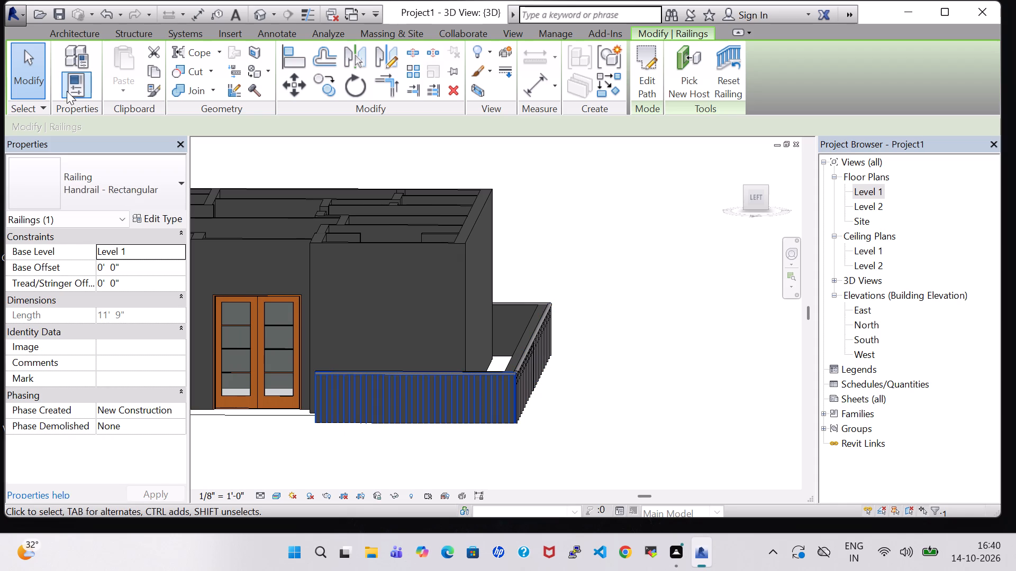
pyautogui.click(138, 180)
pyautogui.click(134, 256)
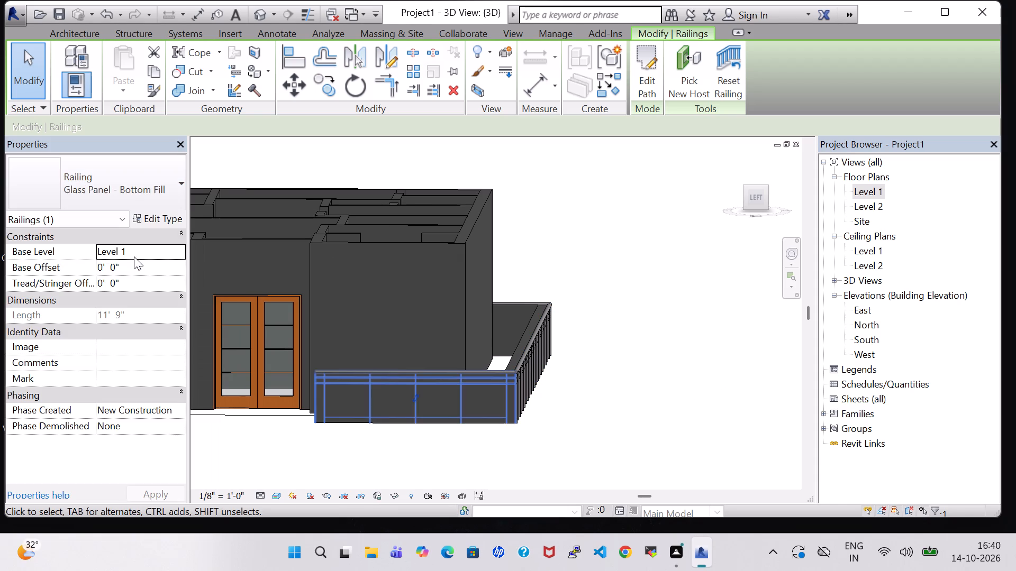
pyautogui.click(296, 459)
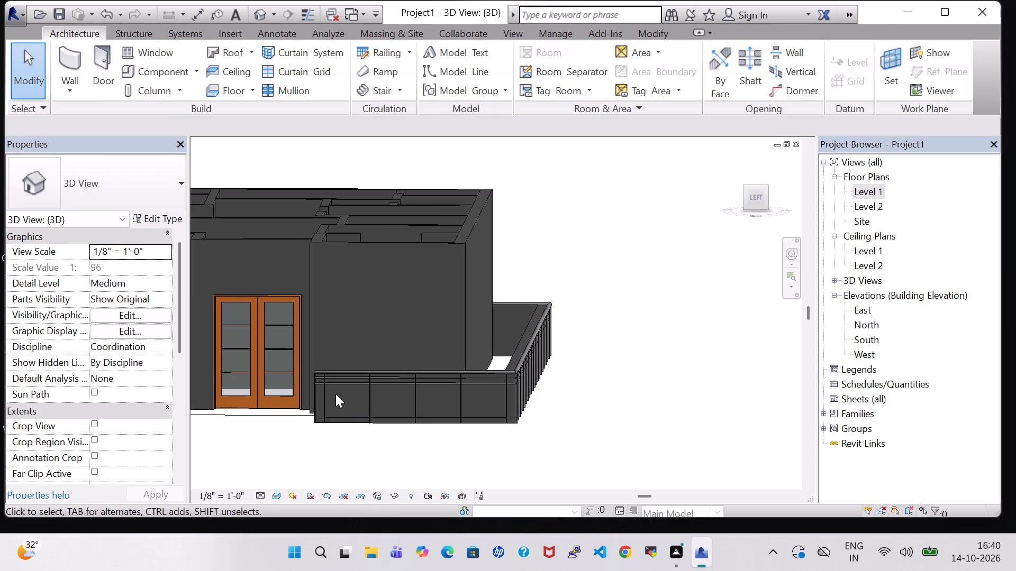
# Set the Base Offset of the west boundary wall railing south of the front opening to 3' 0".
pyautogui.click(372, 379)
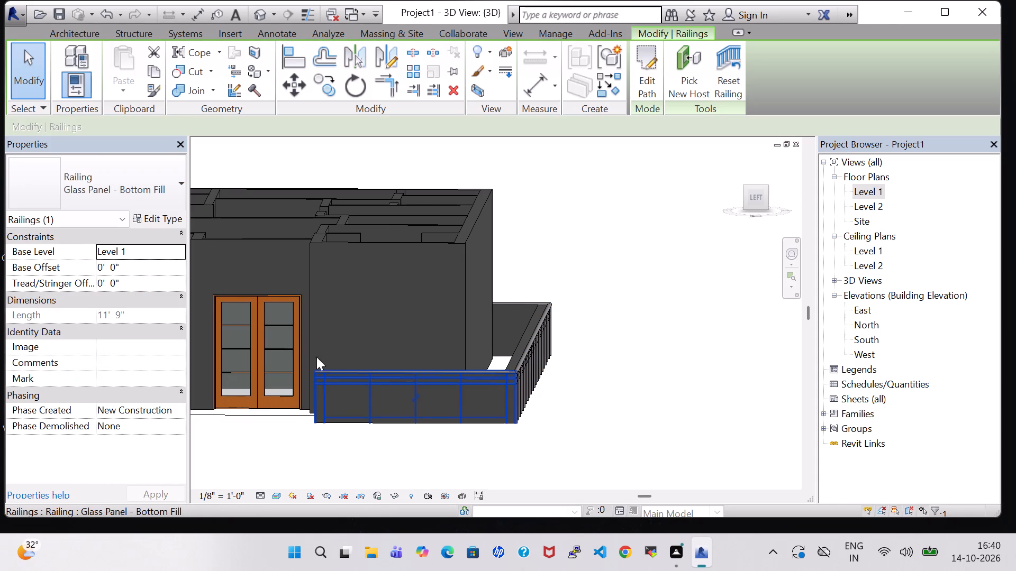
pyautogui.click(102, 269)
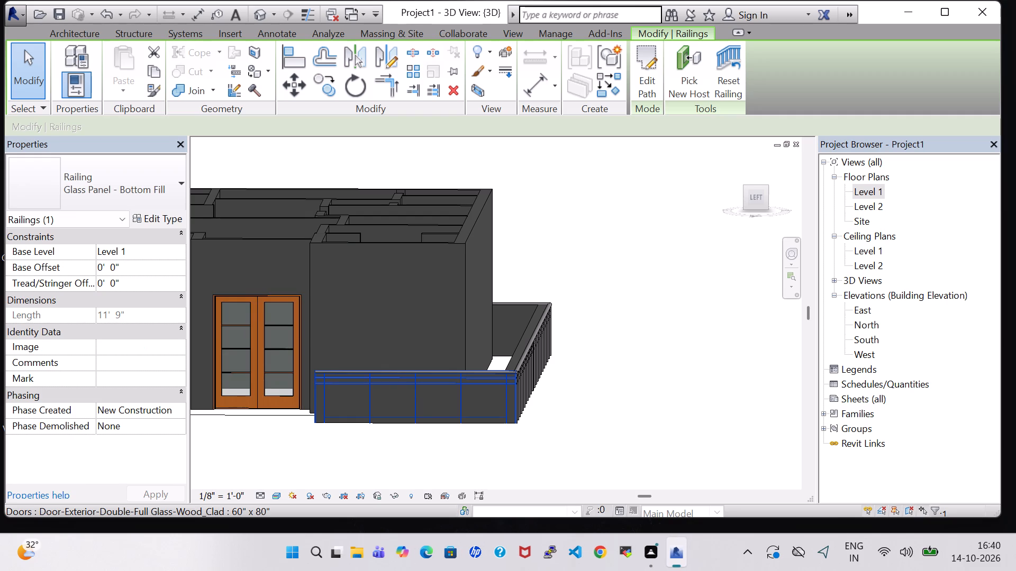
pyautogui.press('Right')
pyautogui.press('BackSpace')
pyautogui.press('3')
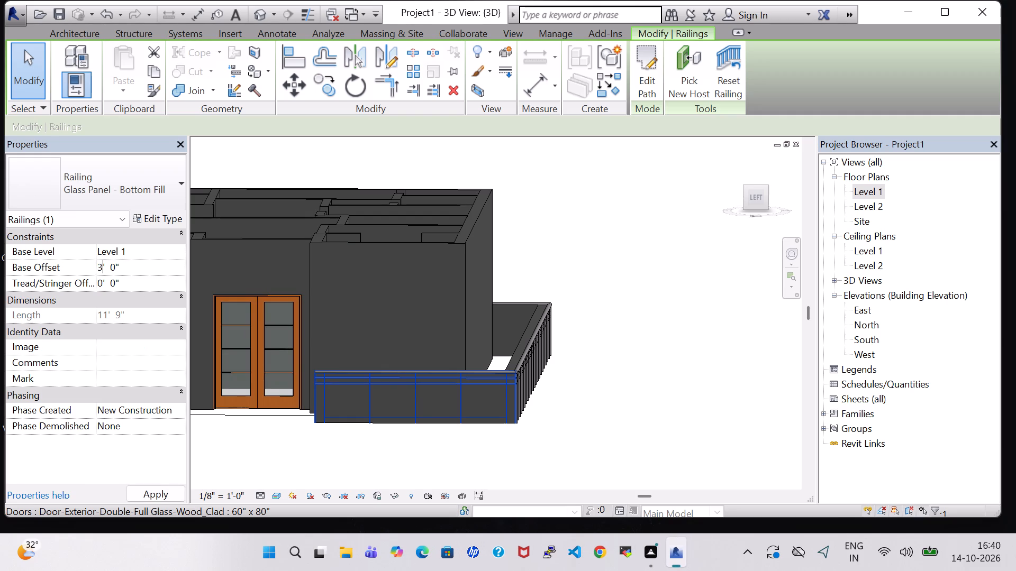
pyautogui.press('Return')
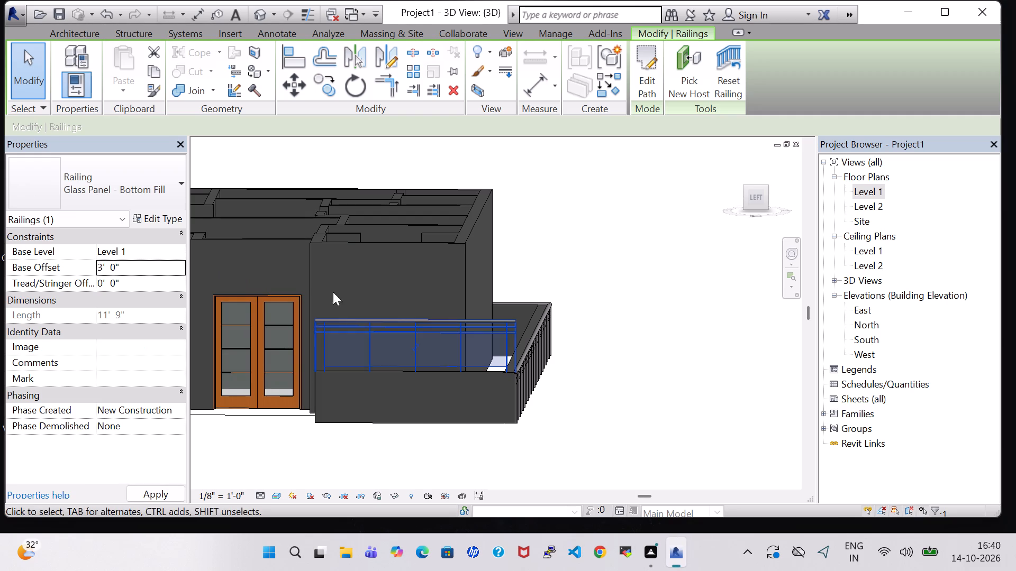
pyautogui.click(591, 354)
# Set the Base Offset of the railing along the south boundary wall to 3' 0".
pyautogui.keyDown('shift'); pyautogui.moveTo(574, 259); pyautogui.dragTo(487, 249, button='middle'); pyautogui.keyUp('shift')
pyautogui.keyDown('shift'); pyautogui.moveTo(473, 421); pyautogui.dragTo(434, 417, button='middle'); pyautogui.keyUp('shift')
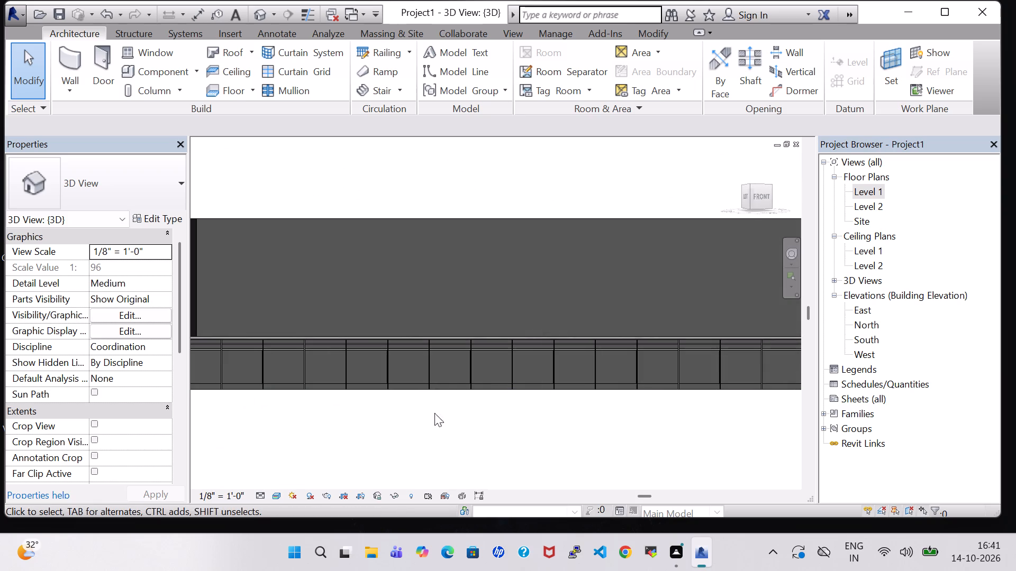
pyautogui.click(459, 340)
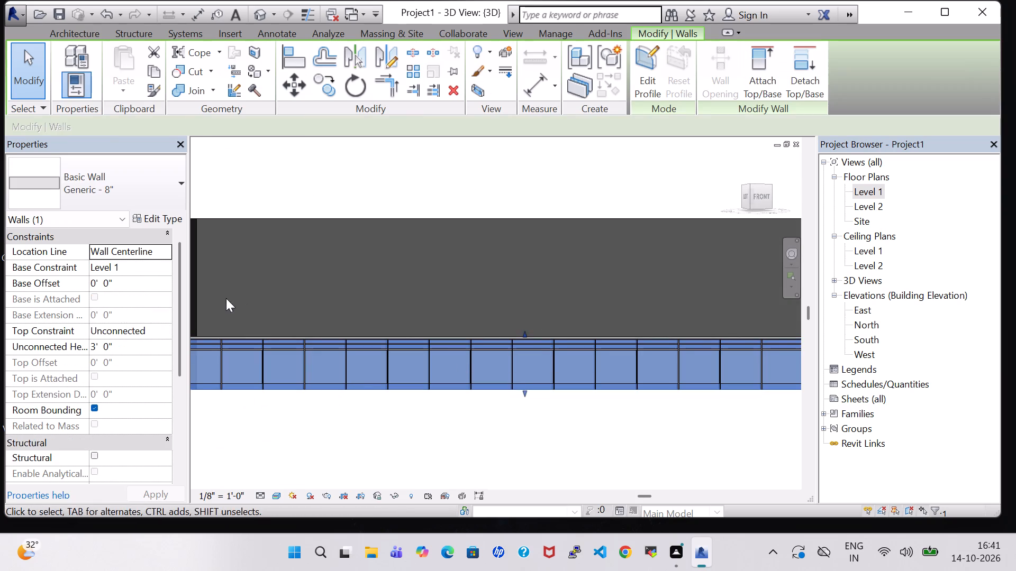
pyautogui.click(377, 446)
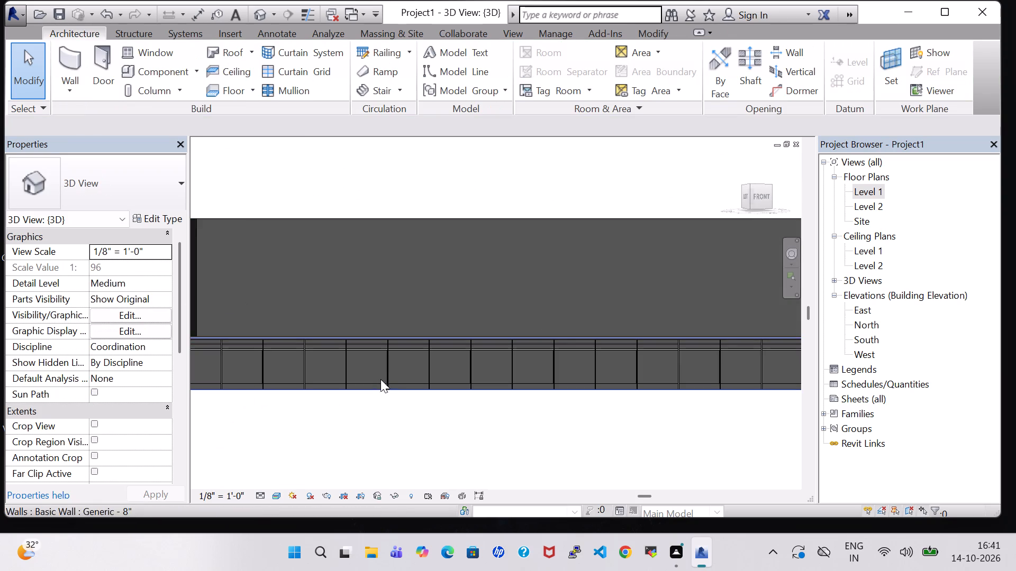
pyautogui.click(394, 336)
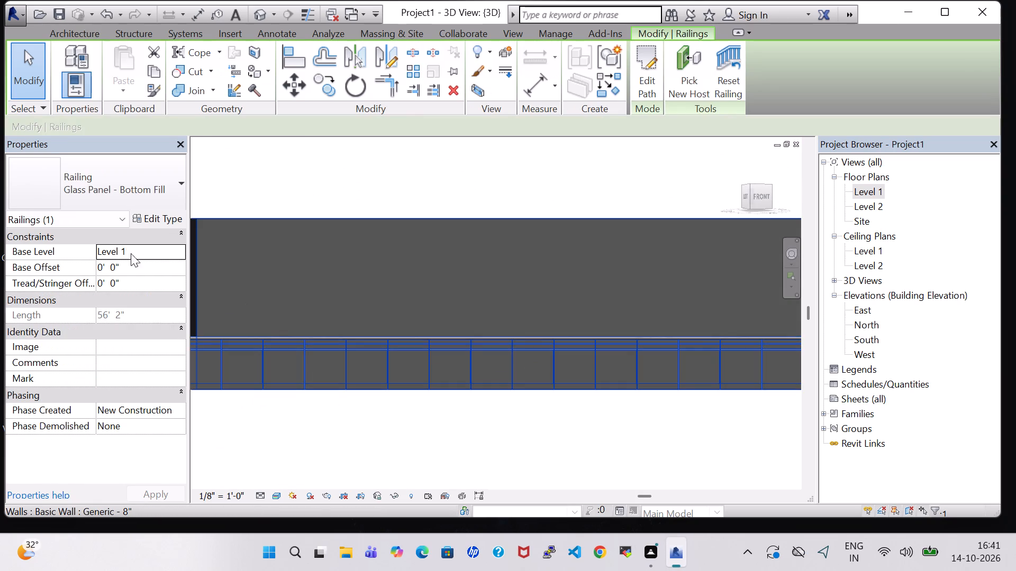
pyautogui.click(103, 266)
pyautogui.press('BackSpace')
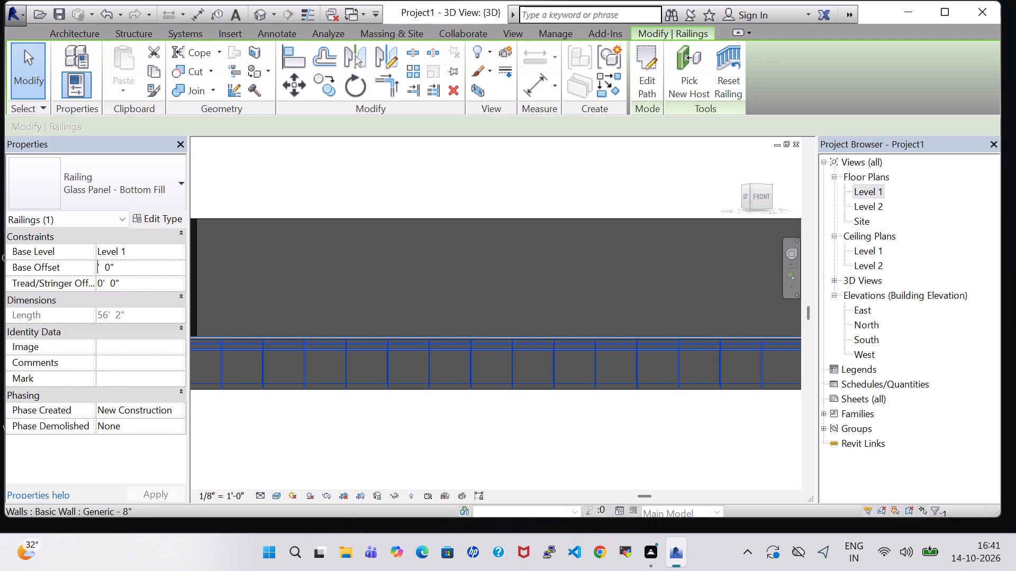
pyautogui.press('3')
pyautogui.press('Return')
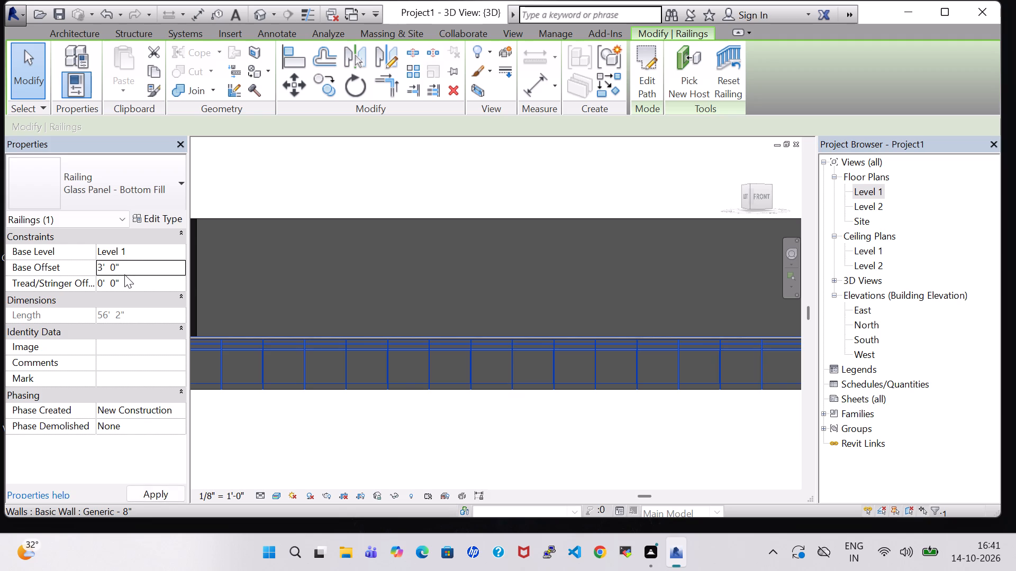
# Set the Base Offset of the railing along the east boundary wall to 3' 0".
pyautogui.scroll(-2, 662, 423)
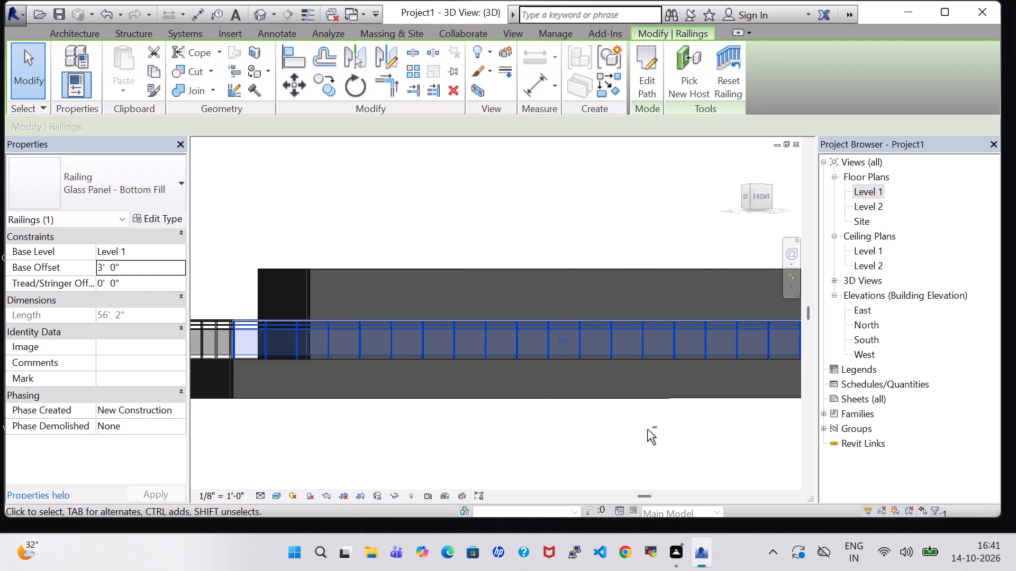
pyautogui.keyDown('shift'); pyautogui.moveTo(647, 429); pyautogui.dragTo(646, 445, button='middle'); pyautogui.keyUp('shift')
pyautogui.keyDown('shift'); pyautogui.moveTo(650, 442); pyautogui.dragTo(469, 438, button='middle'); pyautogui.keyUp('shift')
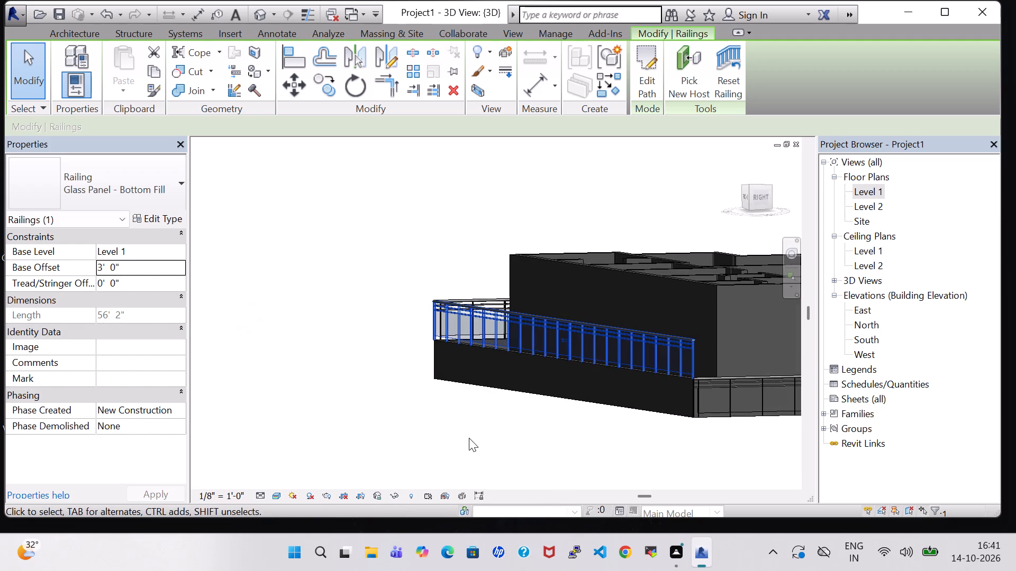
pyautogui.moveTo(493, 433); pyautogui.dragTo(324, 425, button='middle')
pyautogui.keyDown('shift'); pyautogui.moveTo(409, 422); pyautogui.dragTo(460, 442, button='middle'); pyautogui.keyUp('shift')
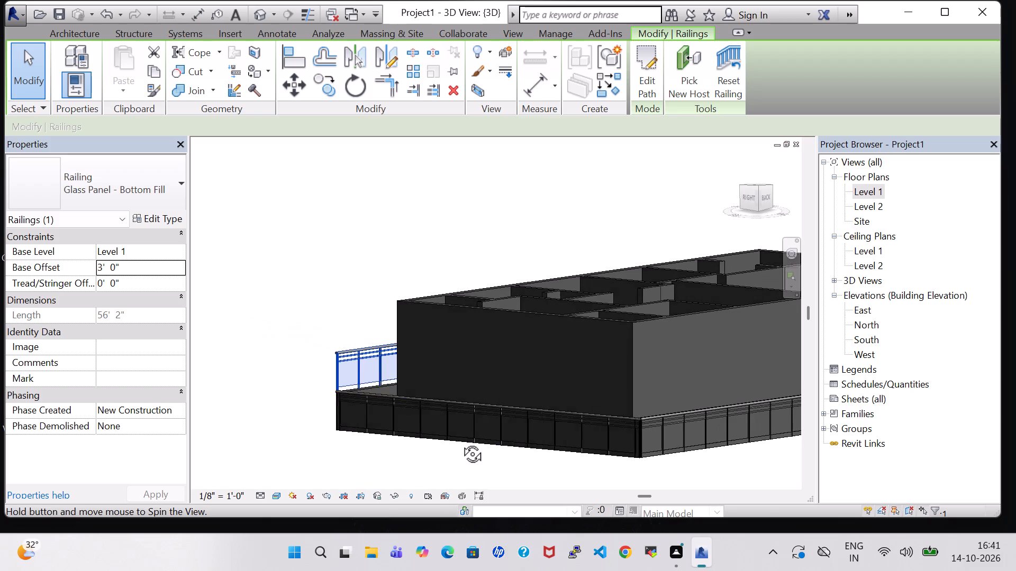
pyautogui.keyDown('shift'); pyautogui.moveTo(460, 442); pyautogui.dragTo(465, 442, button='middle'); pyautogui.keyUp('shift')
pyautogui.click(503, 402)
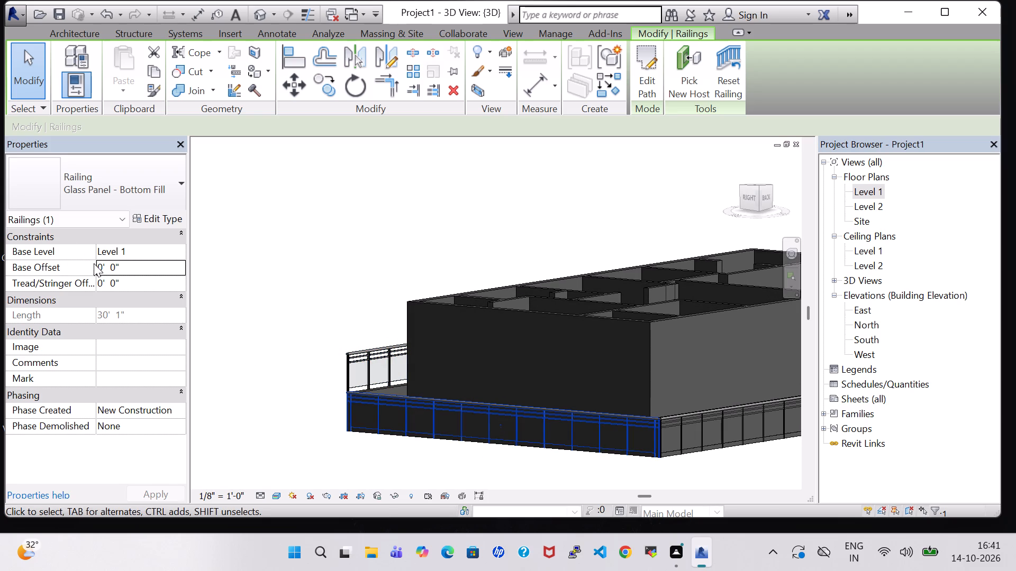
pyautogui.click(103, 266)
pyautogui.press('BackSpace')
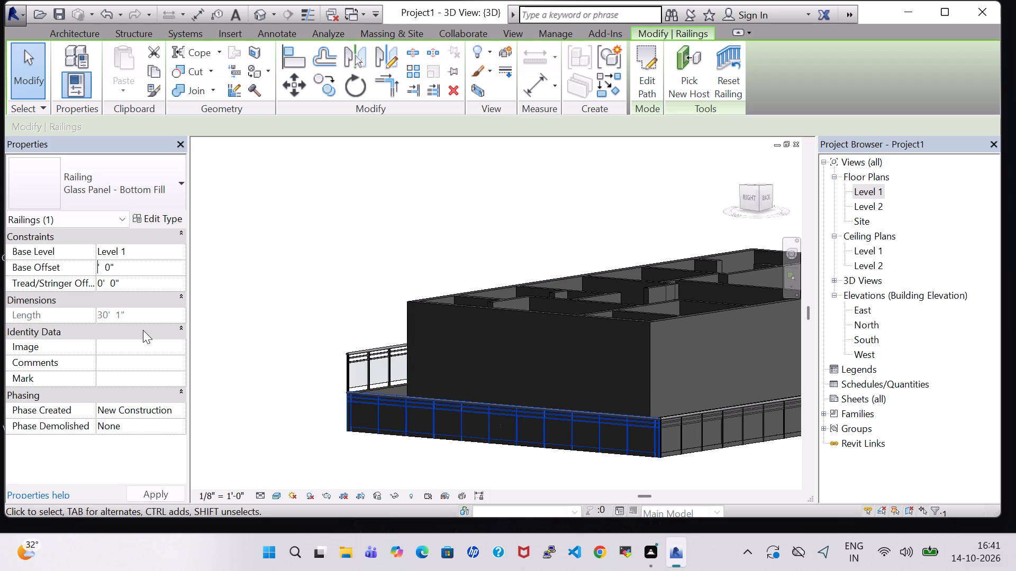
pyautogui.press('3')
pyautogui.press('Return')
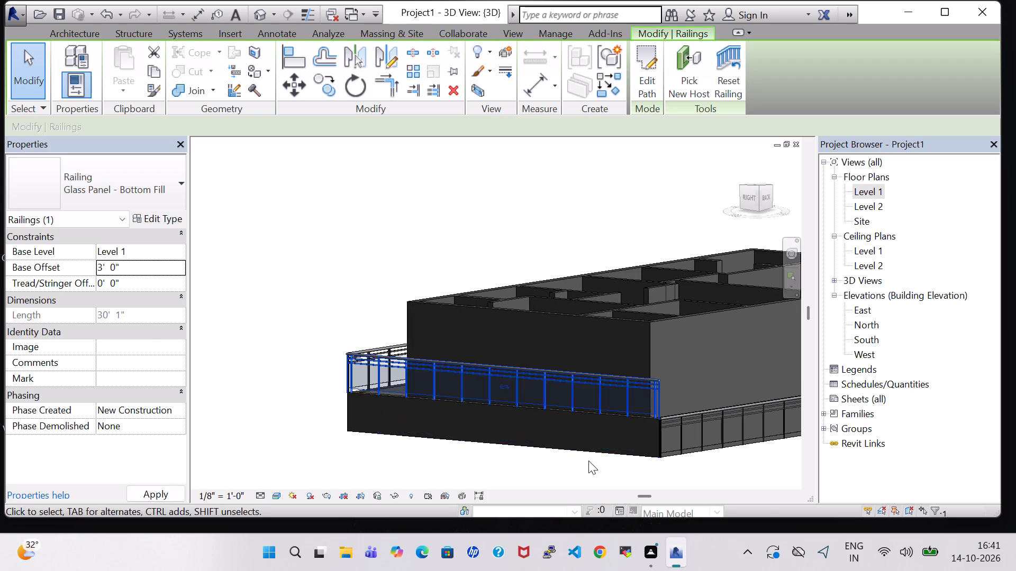
# Set the Base Offset of the railing along the north boundary wall to 3' 0".
pyautogui.keyDown('shift'); pyautogui.moveTo(700, 475); pyautogui.dragTo(600, 469, button='middle'); pyautogui.keyUp('shift')
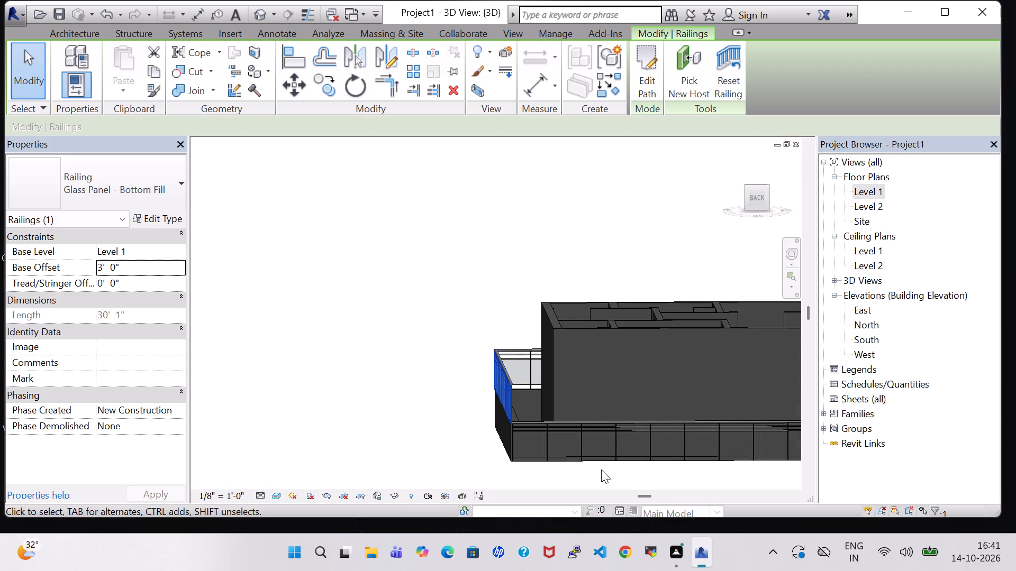
pyautogui.moveTo(641, 475); pyautogui.dragTo(604, 474, button='middle')
pyautogui.click(595, 420)
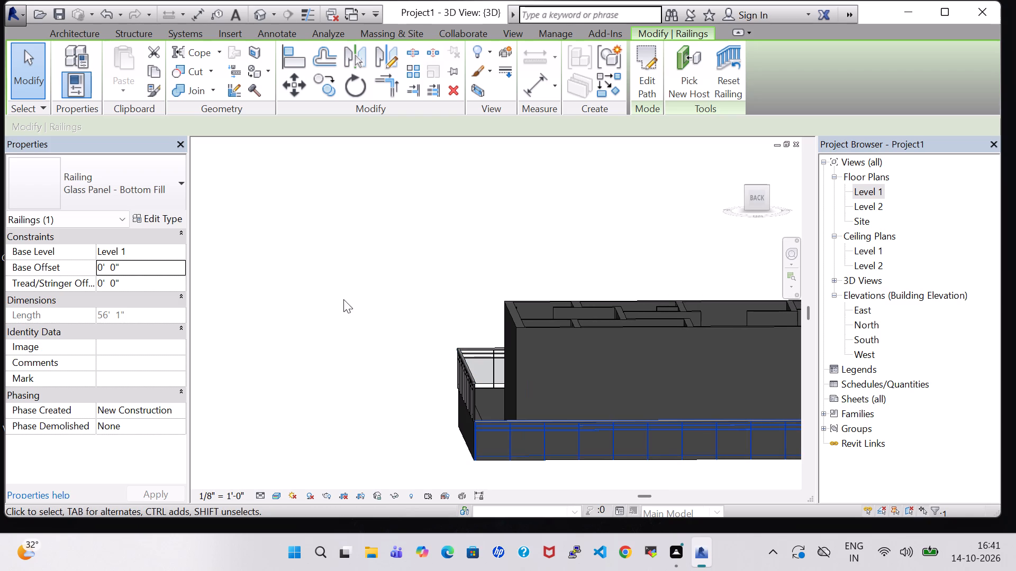
pyautogui.click(104, 266)
pyautogui.press('BackSpace')
pyautogui.press('3')
pyautogui.press('Return')
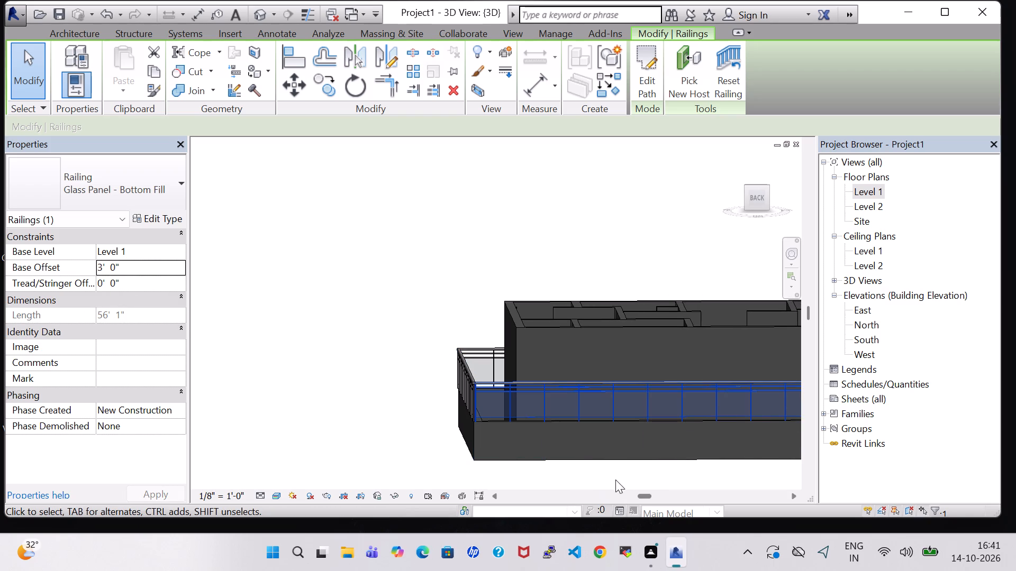
# Set the Base Offset of the short railing on the northwest wall return to 3' 0".
pyautogui.keyDown('shift'); pyautogui.moveTo(615, 480); pyautogui.dragTo(532, 453, button='middle'); pyautogui.keyUp('shift')
pyautogui.moveTo(672, 462); pyautogui.dragTo(606, 448, button='middle')
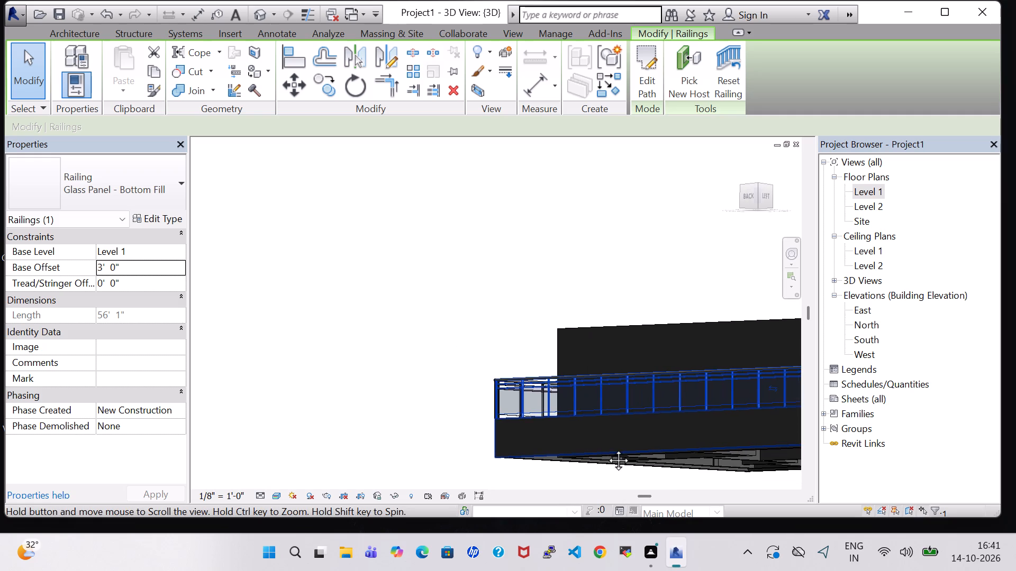
pyautogui.moveTo(606, 448); pyautogui.dragTo(585, 436, button='middle')
pyautogui.keyDown('shift'); pyautogui.moveTo(644, 467); pyautogui.dragTo(754, 496, button='middle'); pyautogui.keyUp('shift')
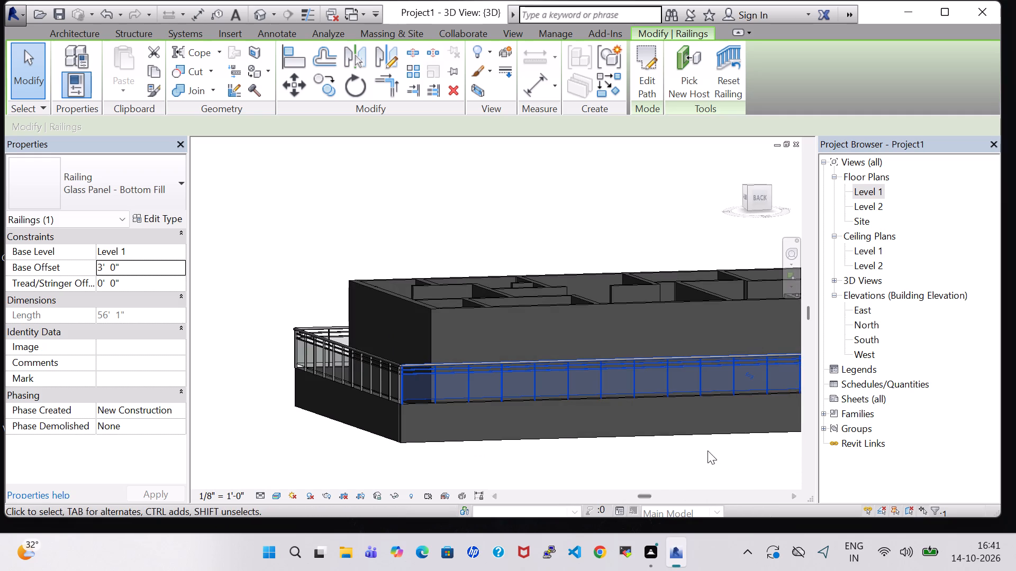
pyautogui.moveTo(707, 450); pyautogui.dragTo(482, 445, button='middle')
pyautogui.keyDown('shift'); pyautogui.moveTo(685, 449); pyautogui.dragTo(593, 453, button='middle'); pyautogui.keyUp('shift')
pyautogui.moveTo(593, 453); pyautogui.dragTo(358, 402, button='middle')
pyautogui.keyDown('shift'); pyautogui.moveTo(680, 417); pyautogui.dragTo(580, 424, button='middle'); pyautogui.keyUp('shift')
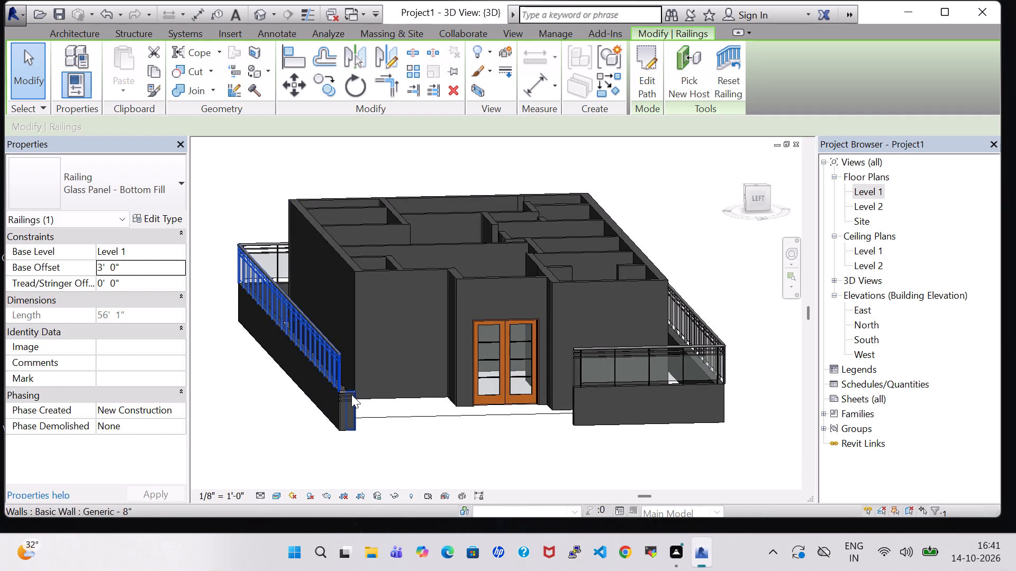
pyautogui.scroll(5, 350, 409)
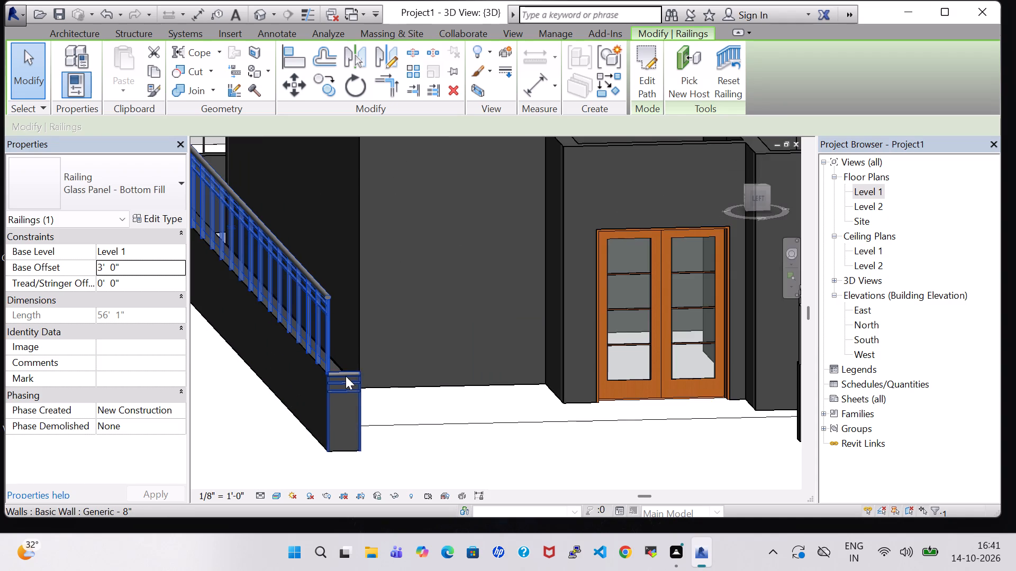
pyautogui.click(346, 376)
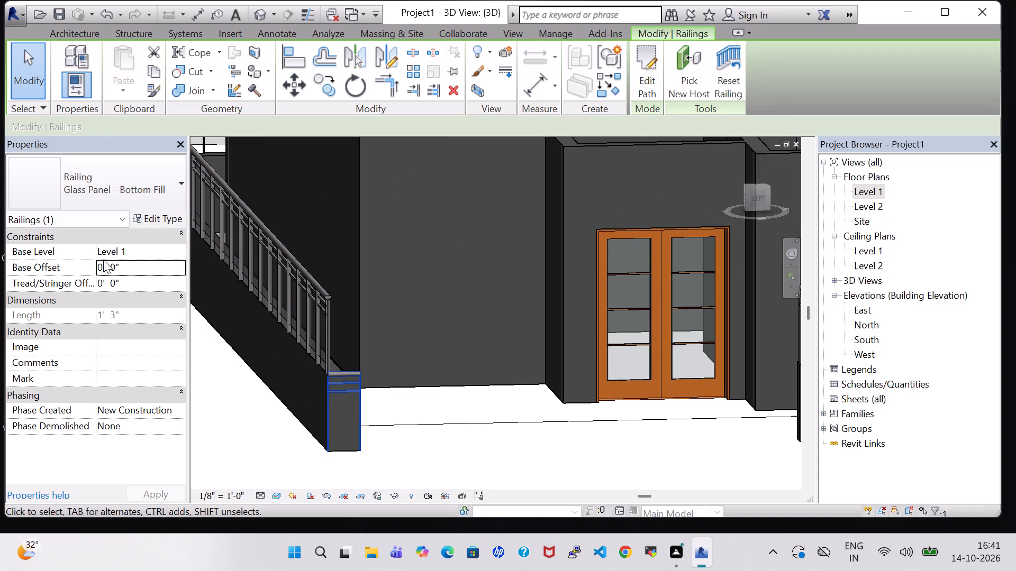
pyautogui.click(103, 262)
pyautogui.press('BackSpace')
pyautogui.press('3')
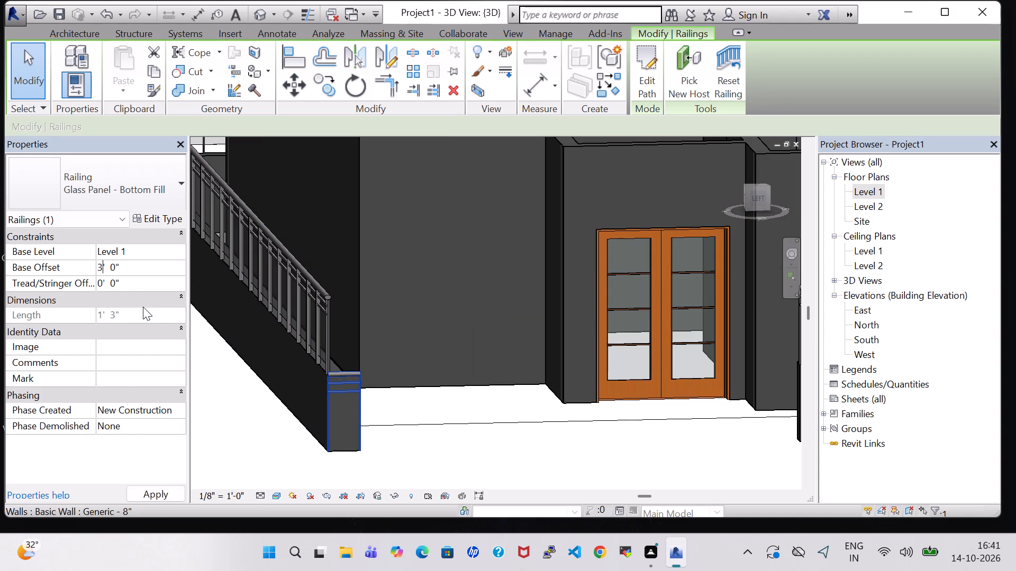
pyautogui.press('Return')
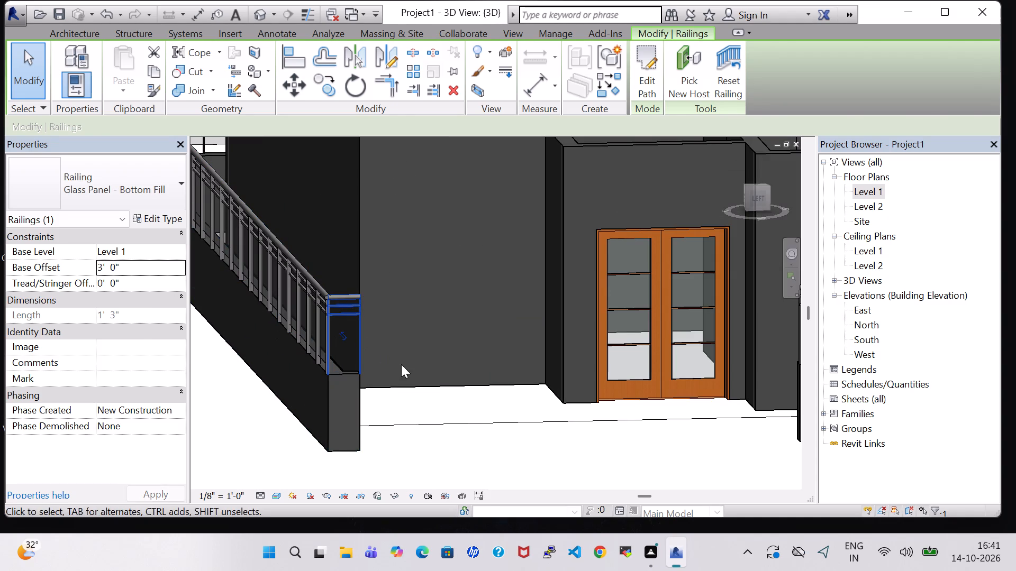
pyautogui.click(479, 457)
pyautogui.keyDown('shift'); pyautogui.scroll(1, 479, 457); pyautogui.keyUp('shift')
pyautogui.keyDown('shift'); pyautogui.moveTo(439, 457); pyautogui.dragTo(425, 456, button='middle'); pyautogui.keyUp('shift')
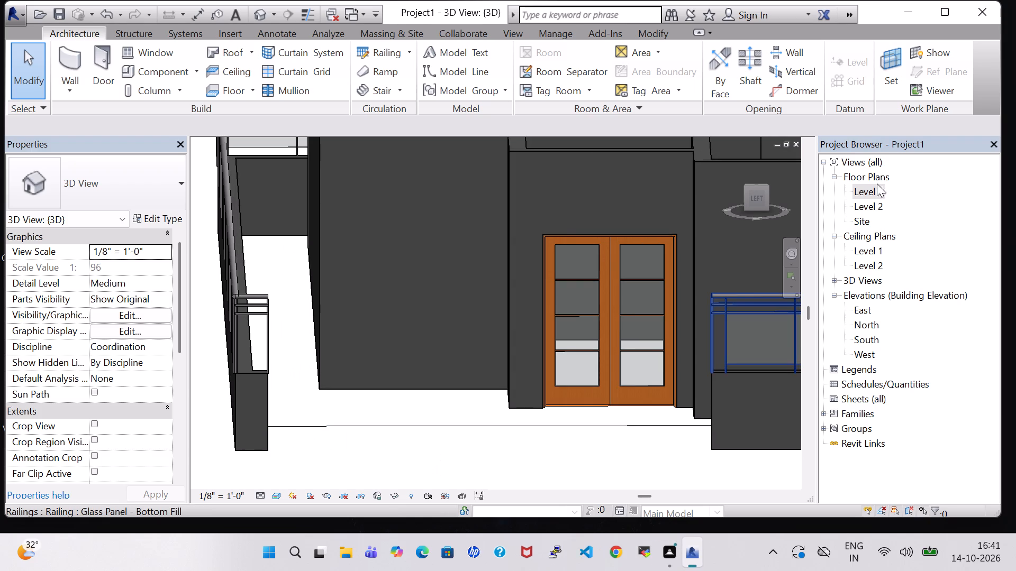
# In the Level 1 floor plan, load the RPC Beetle family from the Entourage folder as a component.
pyautogui.doubleClick(869, 186)
pyautogui.scroll(-10, 522, 269)
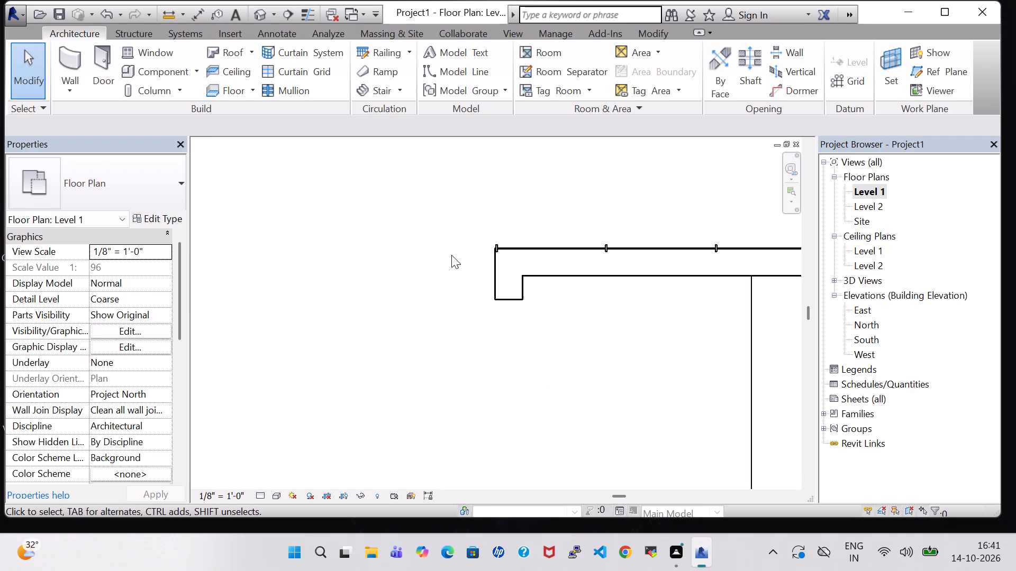
pyautogui.scroll(-2, 451, 255)
pyautogui.moveTo(563, 346); pyautogui.dragTo(497, 323, button='middle')
pyautogui.click(163, 72)
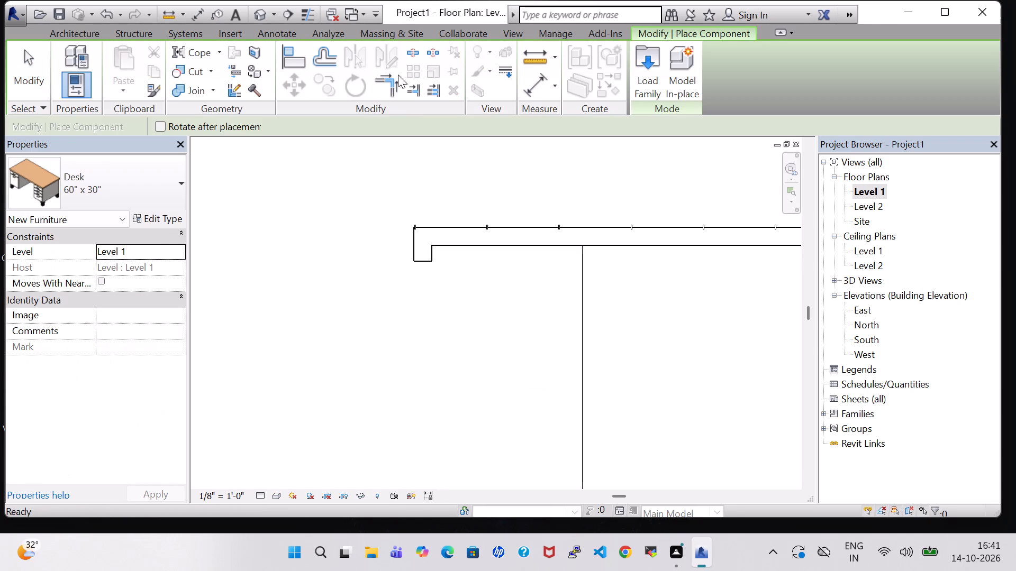
pyautogui.click(642, 81)
pyautogui.scroll(-1, 554, 255)
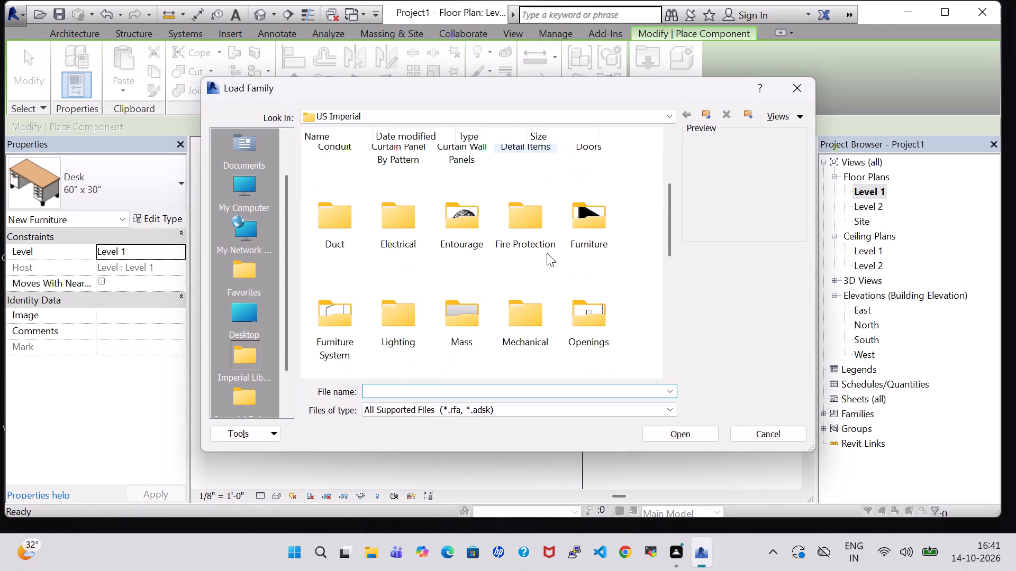
pyautogui.doubleClick(482, 229)
pyautogui.click(356, 175)
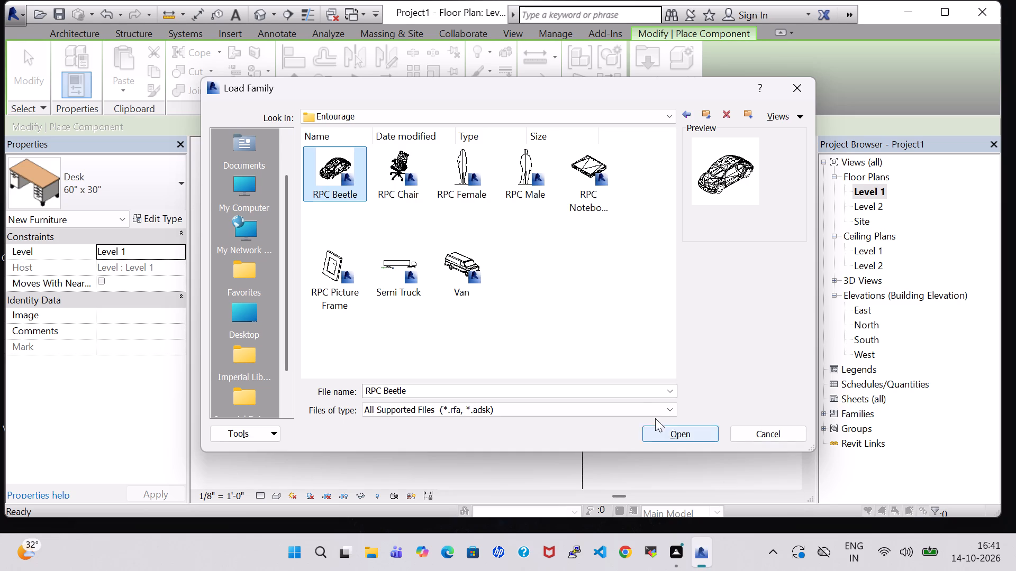
pyautogui.click(677, 428)
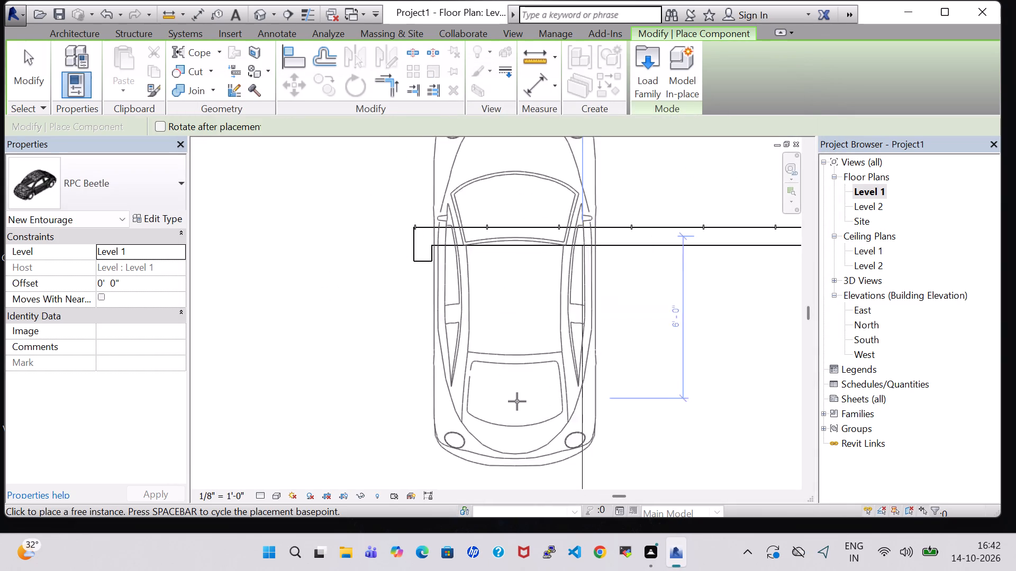
# Place the RPC Beetle in the northwest front yard, rotated parallel to the north boundary wall.
pyautogui.scroll(-10, 517, 401)
pyautogui.press('space')
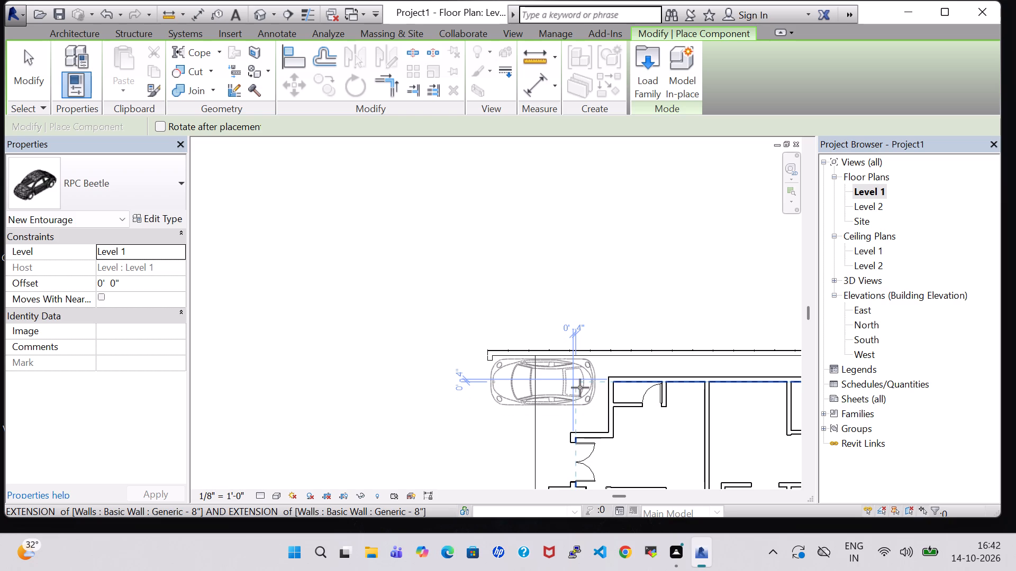
pyautogui.press('space')
pyautogui.press('space')
pyautogui.press('space')
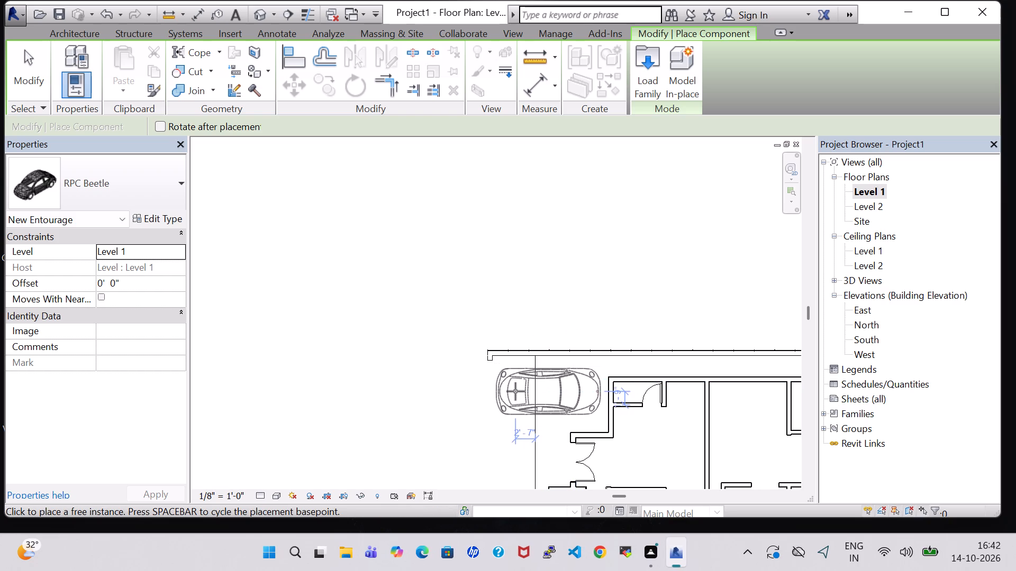
pyautogui.click(515, 391)
pyautogui.scroll(-3, 545, 281)
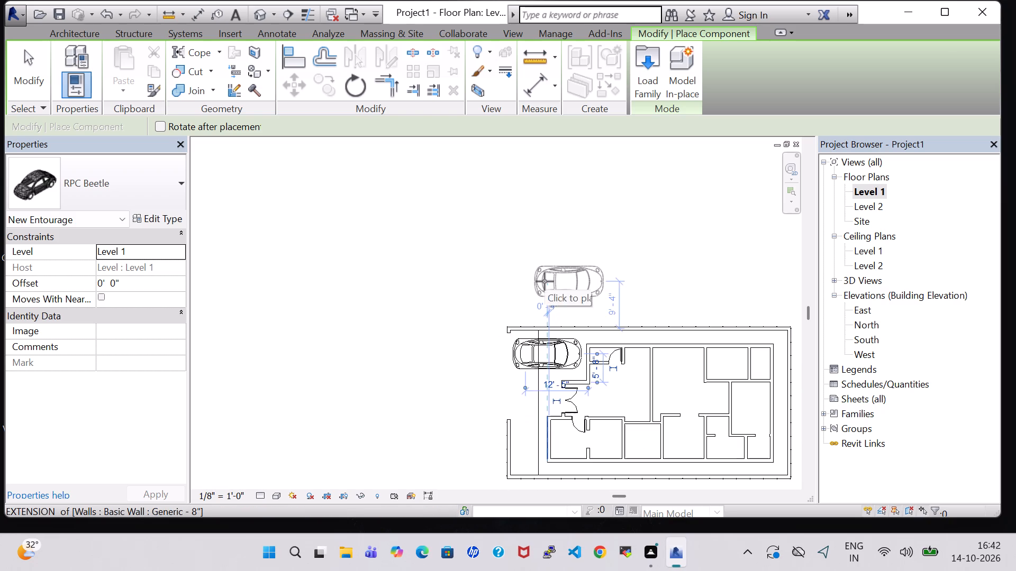
pyautogui.press('Escape')
pyautogui.press('Escape')
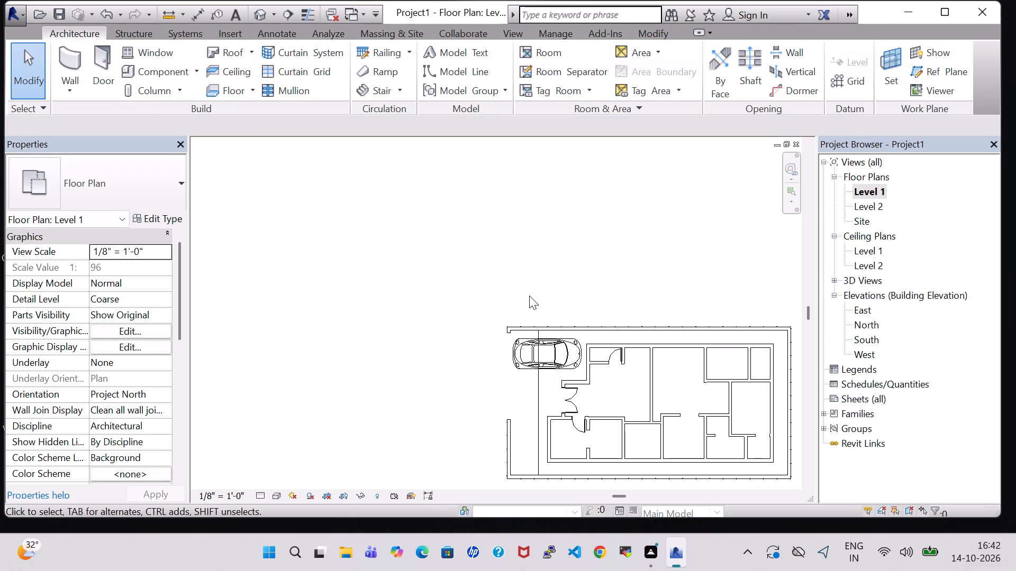
# Nudge the RPC Beetle slightly north towards the boundary wall.
pyautogui.moveTo(619, 397); pyautogui.dragTo(601, 321, button='middle')
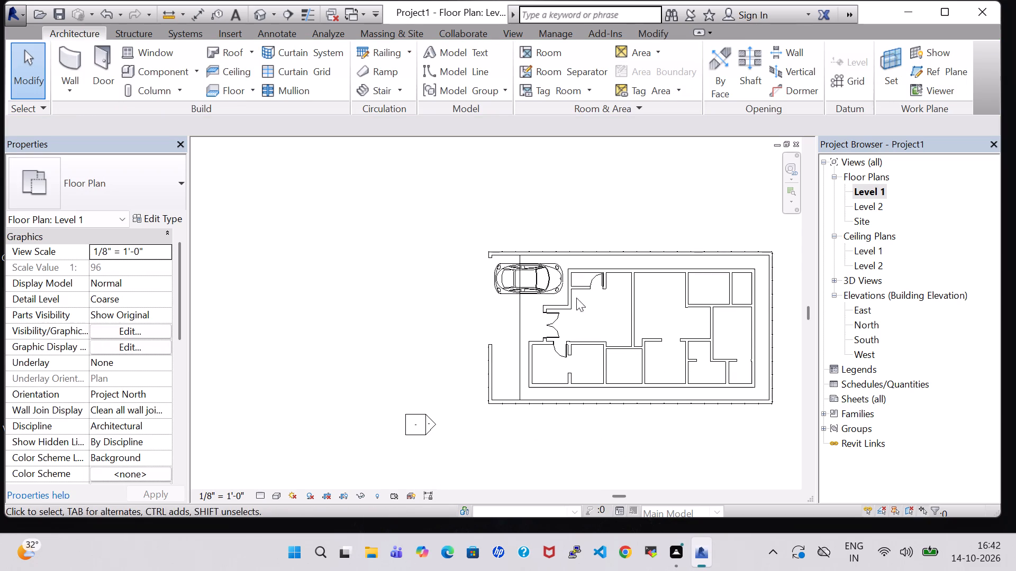
pyautogui.click(536, 277)
pyautogui.press('Up')
pyautogui.press('Up')
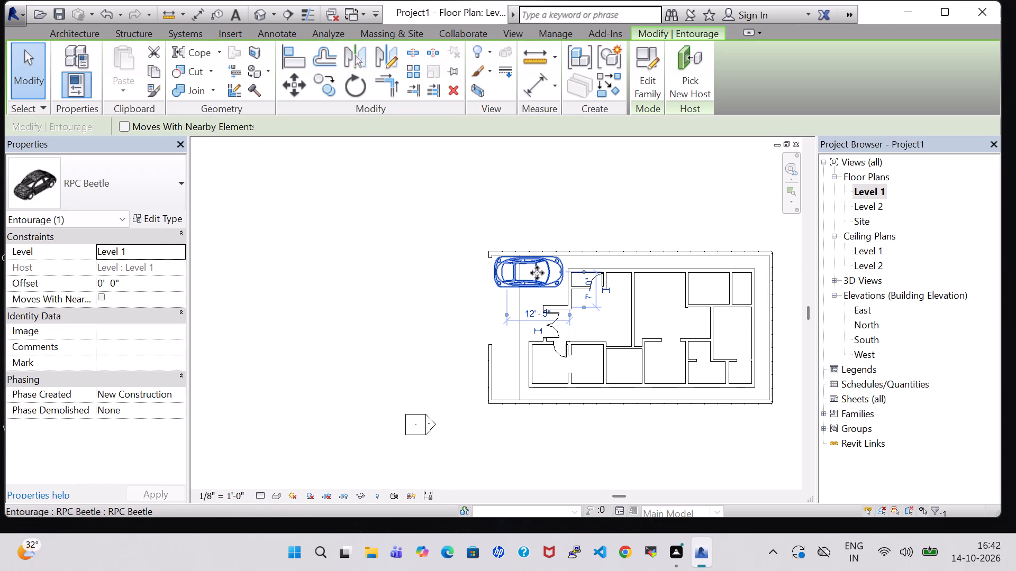
pyautogui.press('Down')
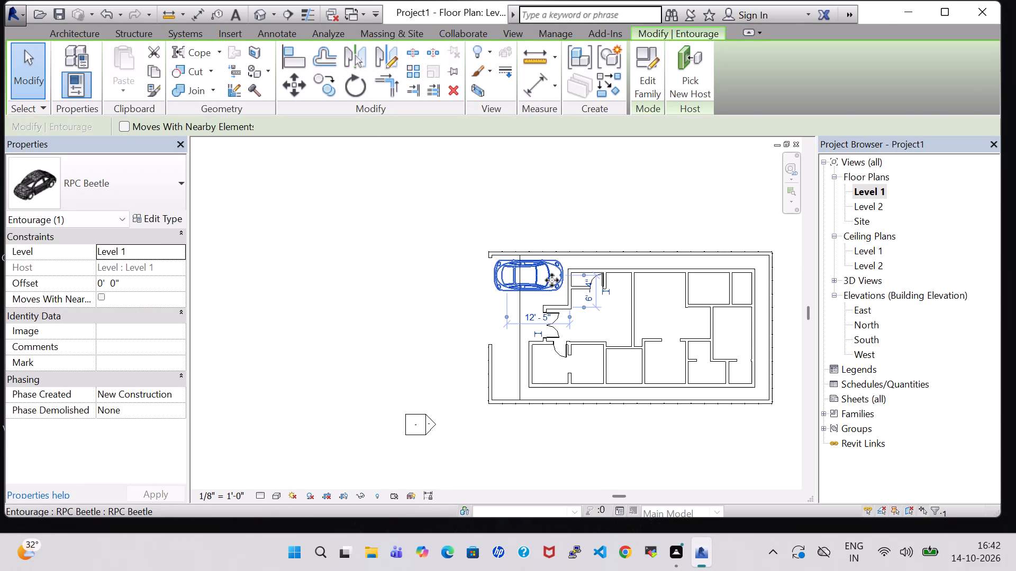
pyautogui.click(402, 338)
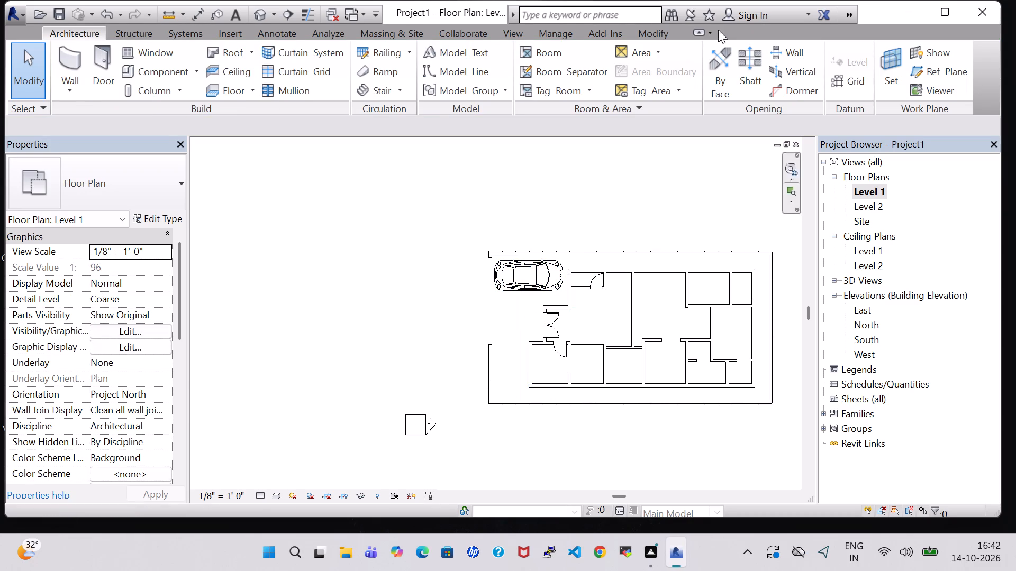
# Examine the parked car and the house front in the 3D view.
pyautogui.click(258, 7)
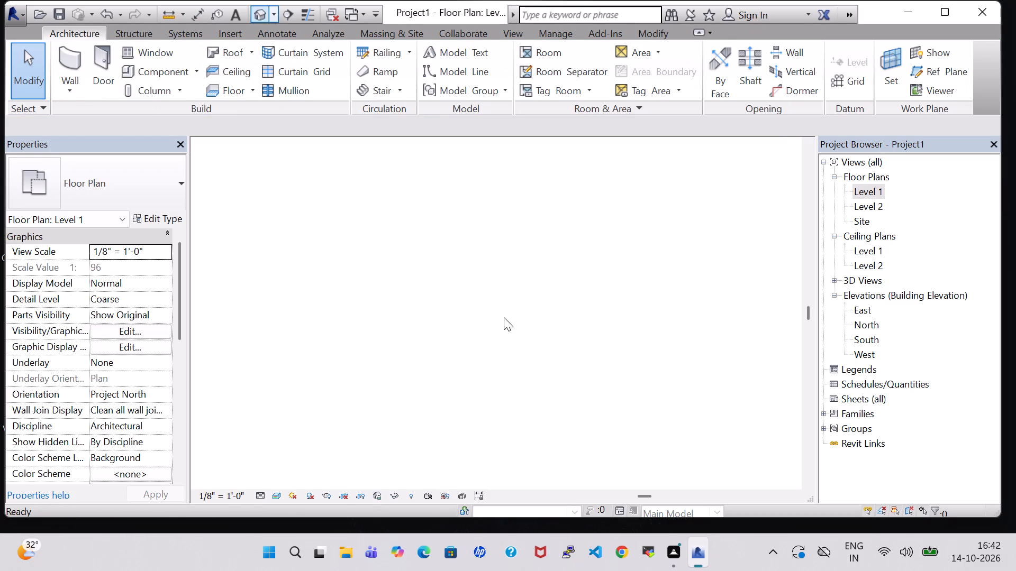
pyautogui.scroll(-4, 512, 392)
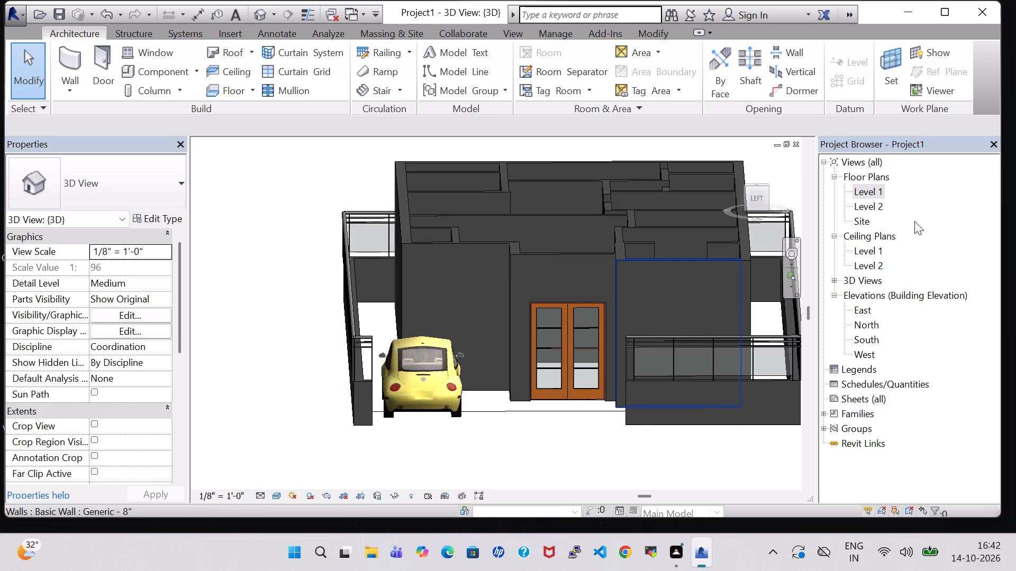
# In the Level 1 plan, start a Toposurface with a point at absolute elevation 0' 0" on the boundary wall's inner northwest corner.
pyautogui.doubleClick(868, 189)
pyautogui.scroll(-2, 615, 355)
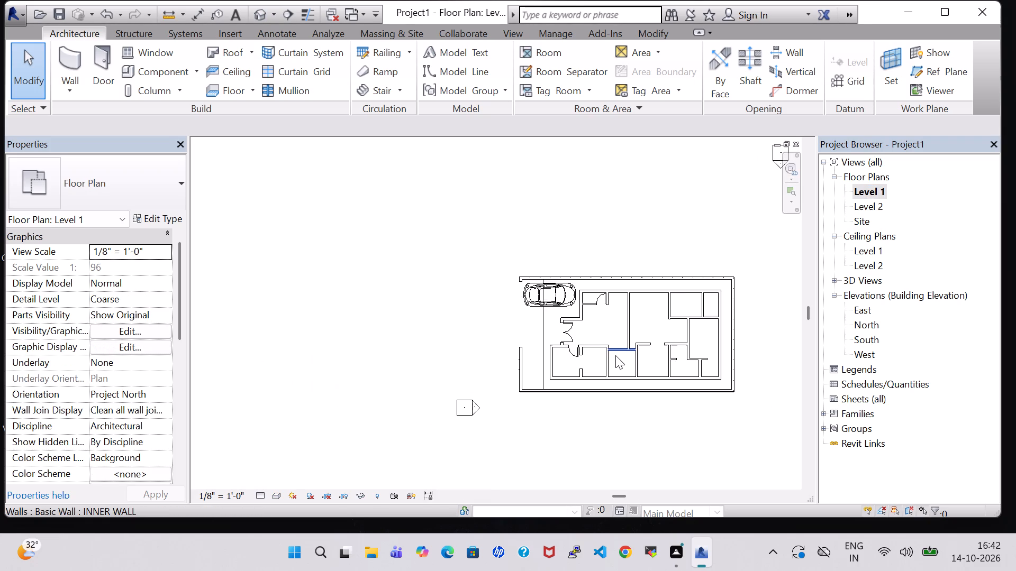
pyautogui.middleClick(616, 434)
pyautogui.scroll(3, 616, 434)
pyautogui.moveTo(616, 434); pyautogui.dragTo(586, 431, button='middle')
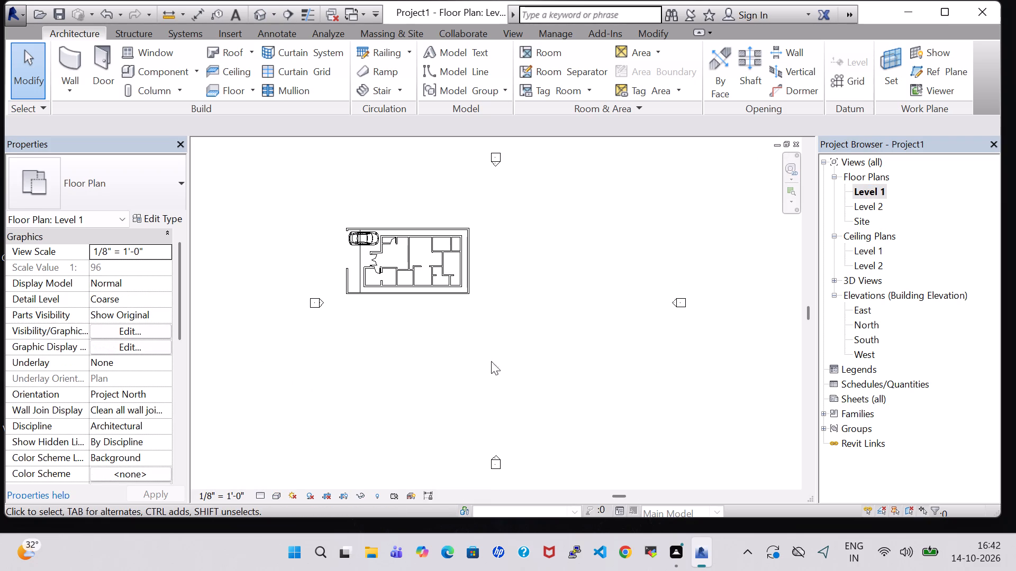
pyautogui.scroll(10, 339, 263)
pyautogui.moveTo(396, 205); pyautogui.dragTo(293, 275, button='middle')
pyautogui.scroll(-1, 396, 205)
pyautogui.moveTo(721, 289); pyautogui.dragTo(733, 283, button='middle')
pyautogui.click(382, 35)
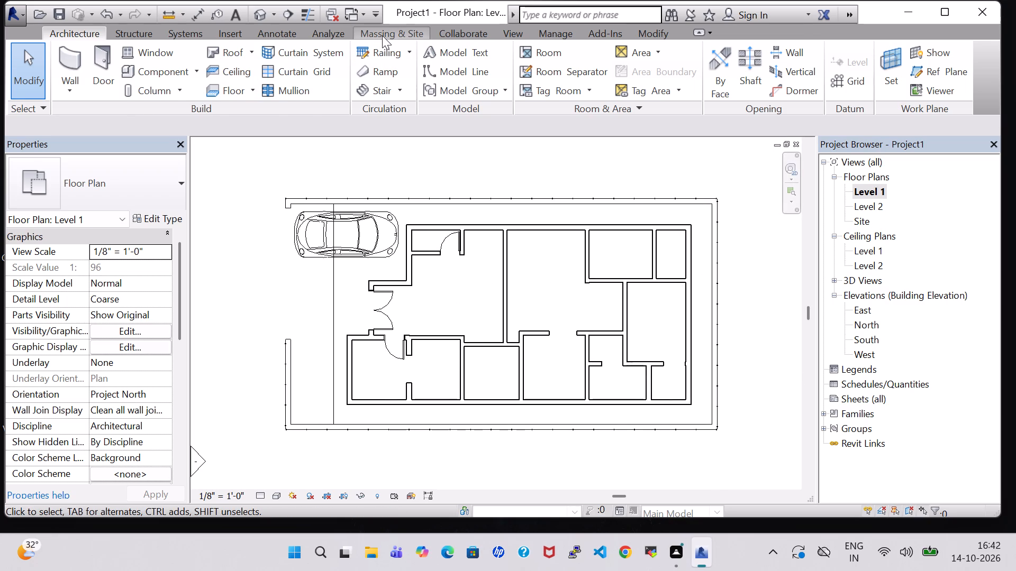
pyautogui.click(383, 72)
pyautogui.scroll(4, 280, 410)
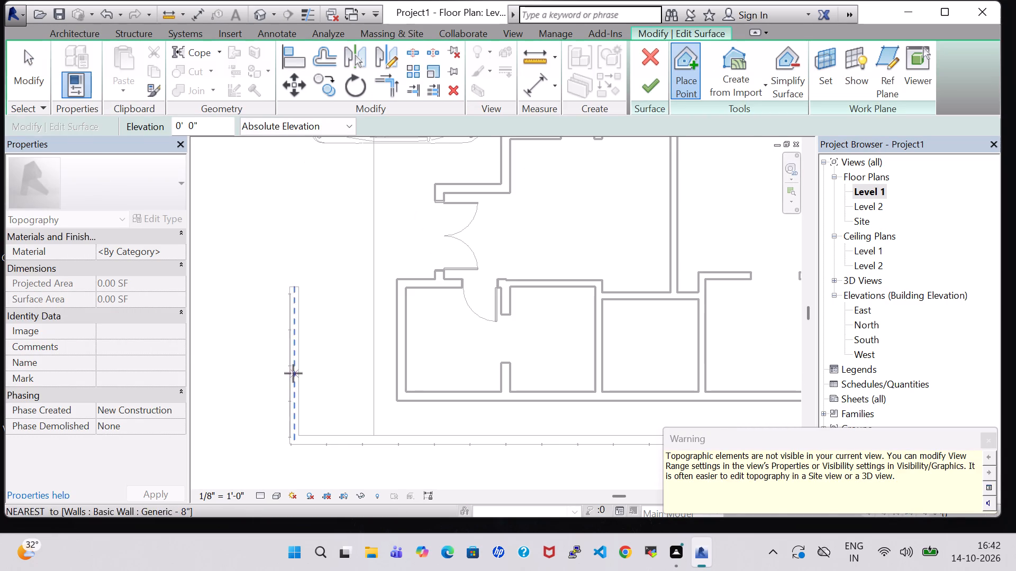
pyautogui.moveTo(312, 342); pyautogui.dragTo(331, 453, button='middle')
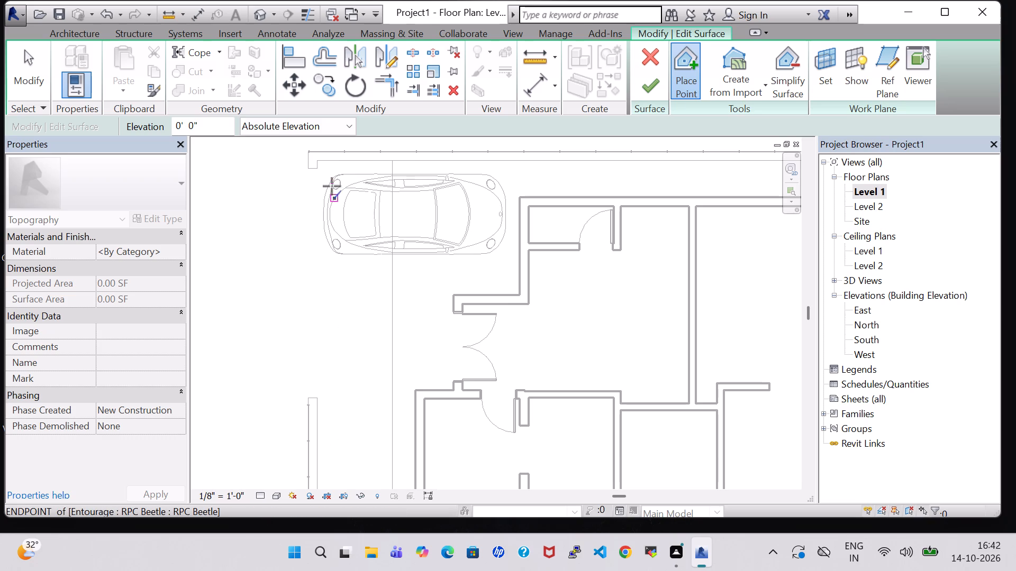
pyautogui.scroll(2, 319, 164)
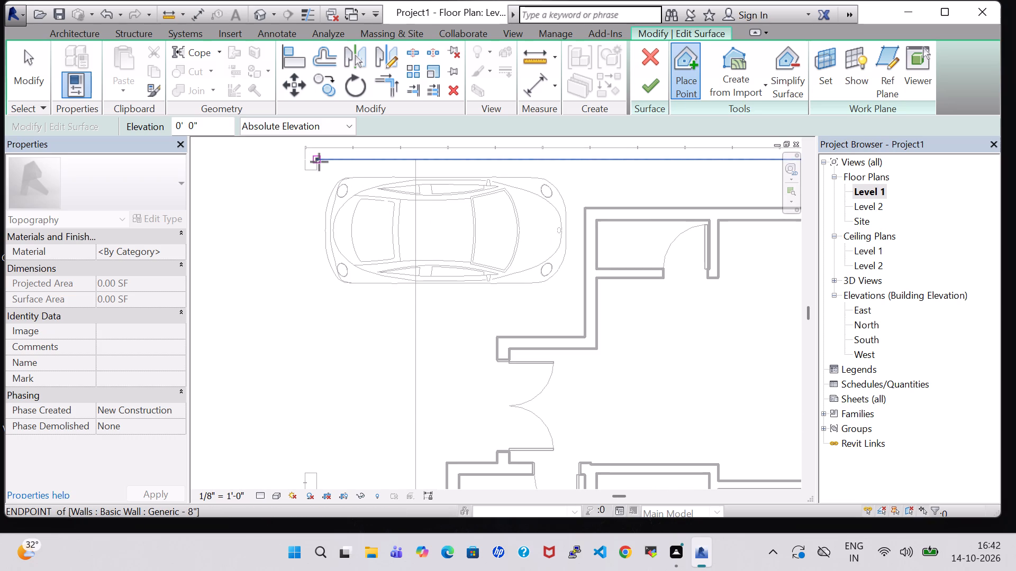
pyautogui.click(319, 162)
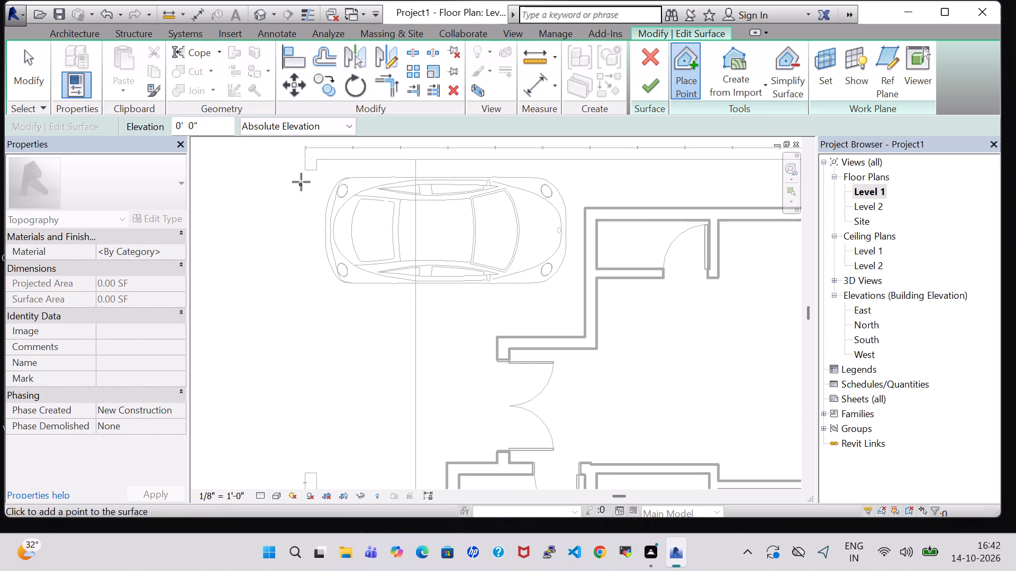
pyautogui.click(320, 160)
# Add surface points at the boundary wall's inner southwest corner and on the south boundary wall in line with the house's west wall.
pyautogui.moveTo(325, 462); pyautogui.dragTo(325, 455, button='middle')
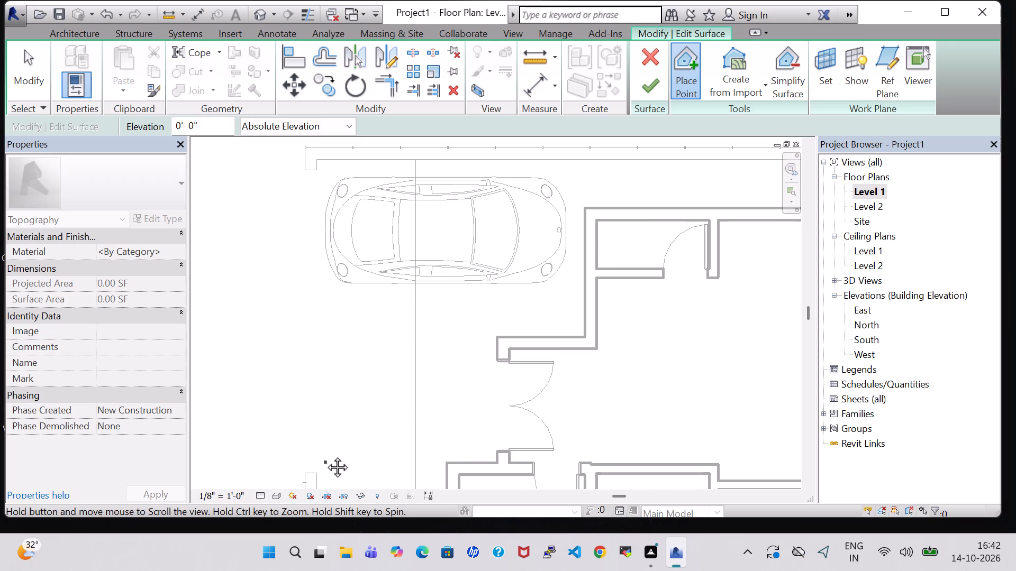
pyautogui.moveTo(325, 455); pyautogui.dragTo(325, 298, button='middle')
pyautogui.moveTo(321, 350); pyautogui.dragTo(321, 341, button='middle')
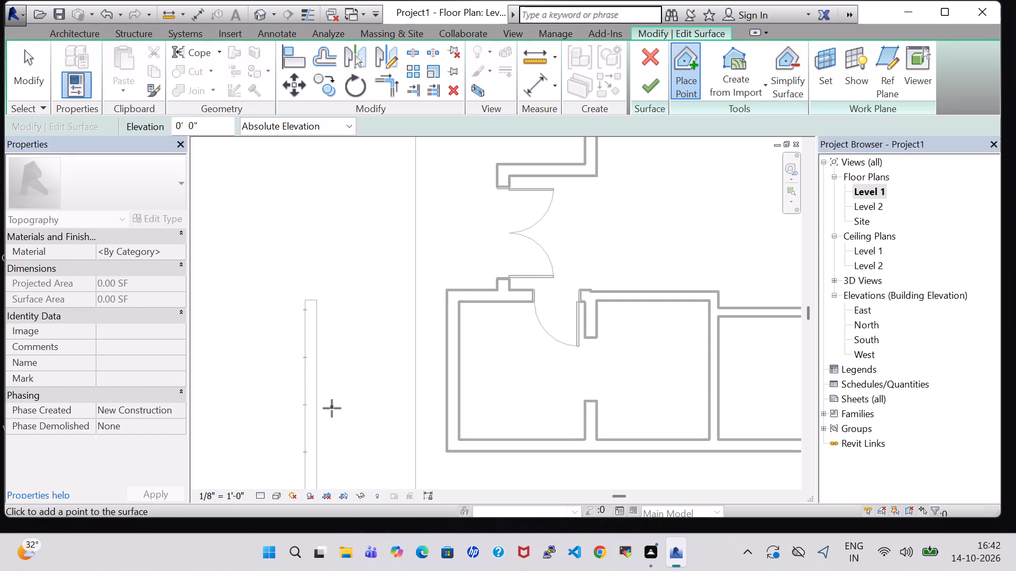
pyautogui.moveTo(332, 408); pyautogui.dragTo(332, 275, button='middle')
pyautogui.click(318, 360)
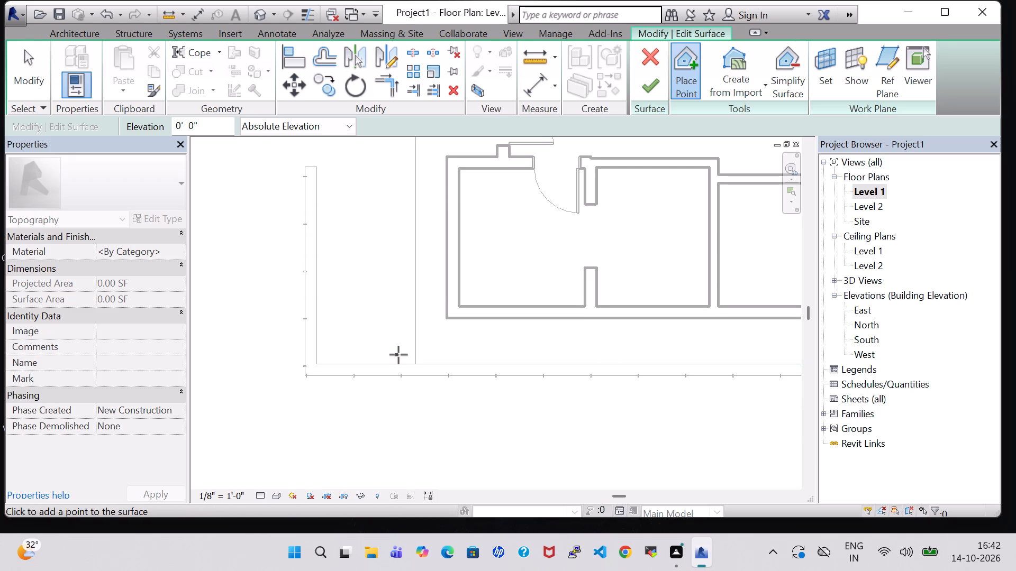
pyautogui.scroll(-3, 409, 348)
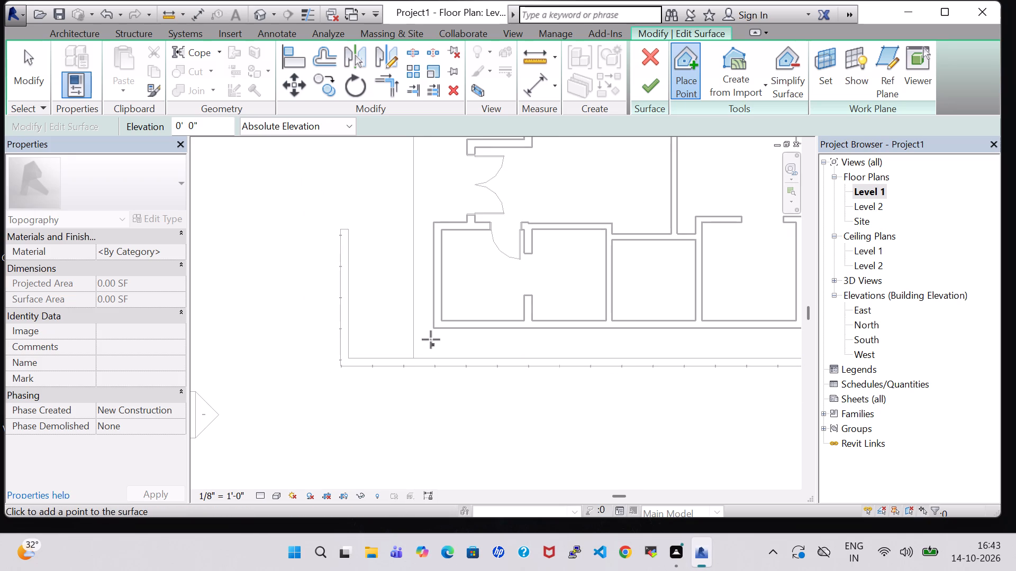
pyautogui.scroll(4, 435, 360)
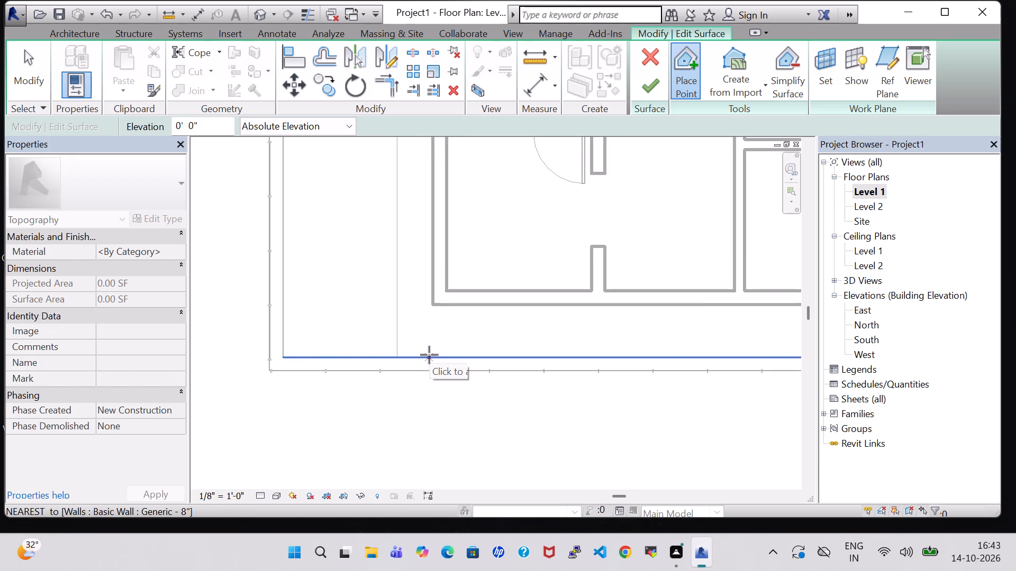
pyautogui.click(429, 355)
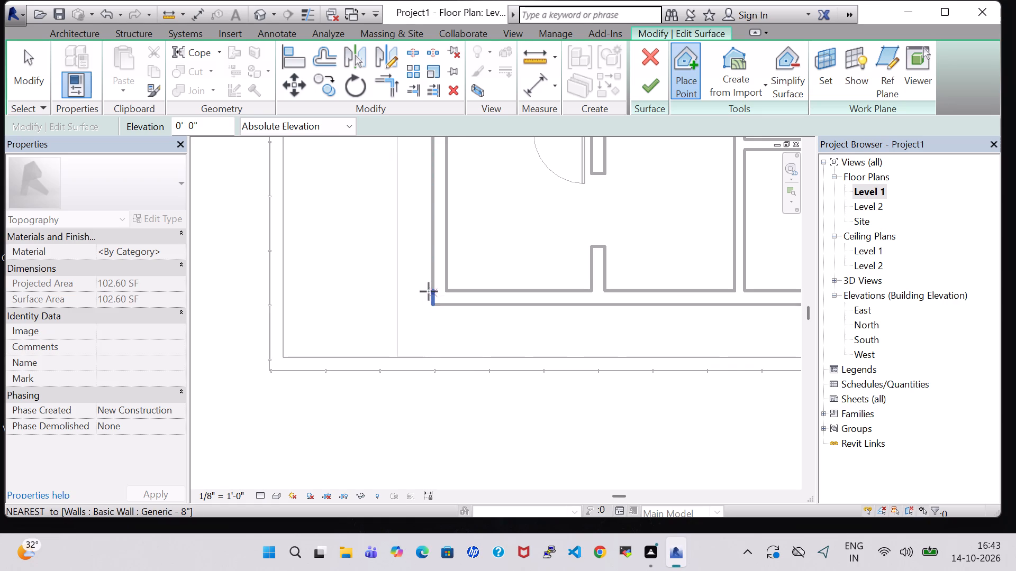
# Add surface points along the house front: the front room's northwest corner, the double door's south side, and both corners of the wall north of it.
pyautogui.scroll(-7, 428, 289)
pyautogui.moveTo(413, 233); pyautogui.dragTo(427, 310, button='middle')
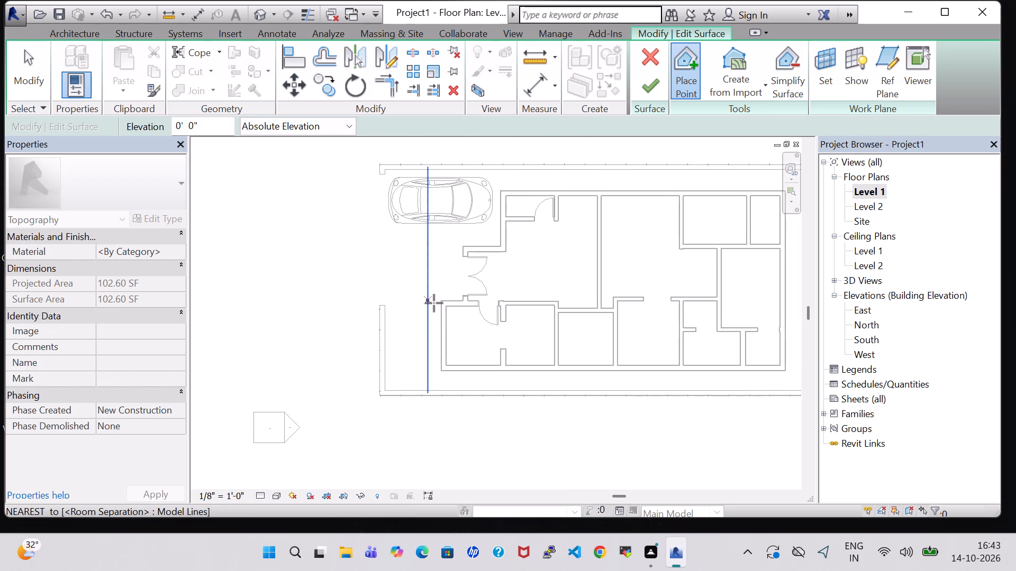
pyautogui.scroll(3, 435, 305)
pyautogui.click(442, 301)
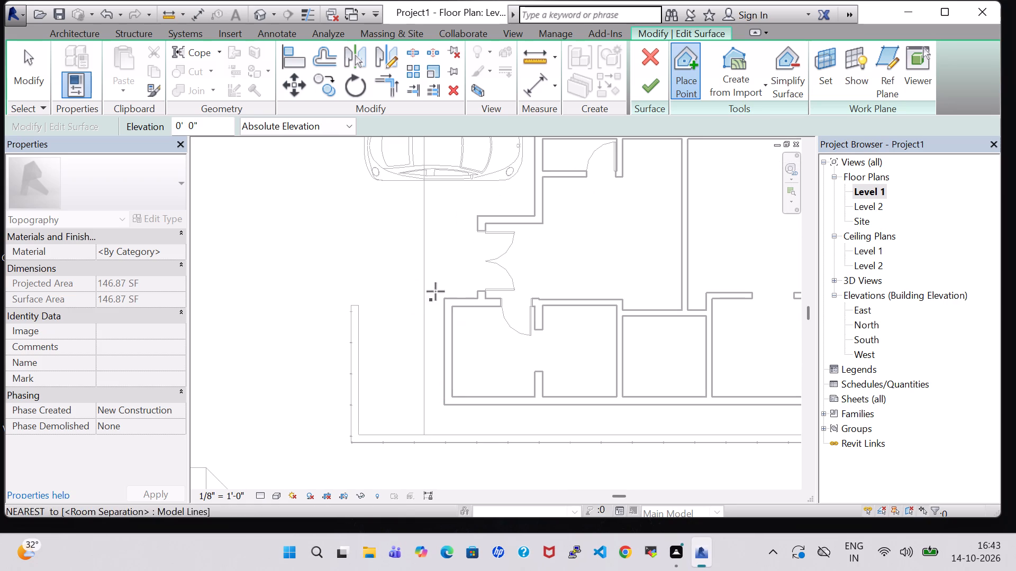
pyautogui.click(477, 292)
pyautogui.click(477, 215)
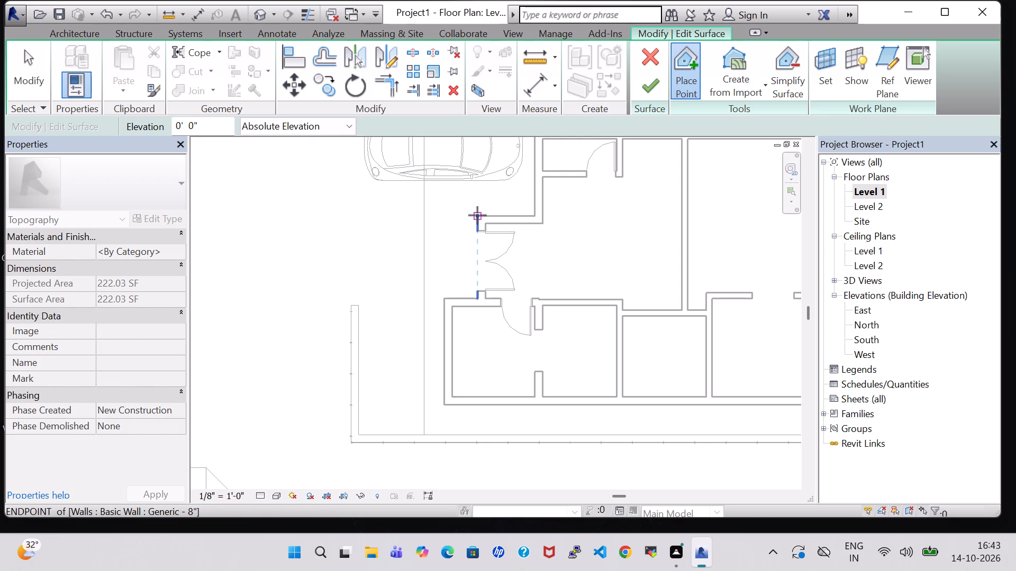
pyautogui.click(534, 212)
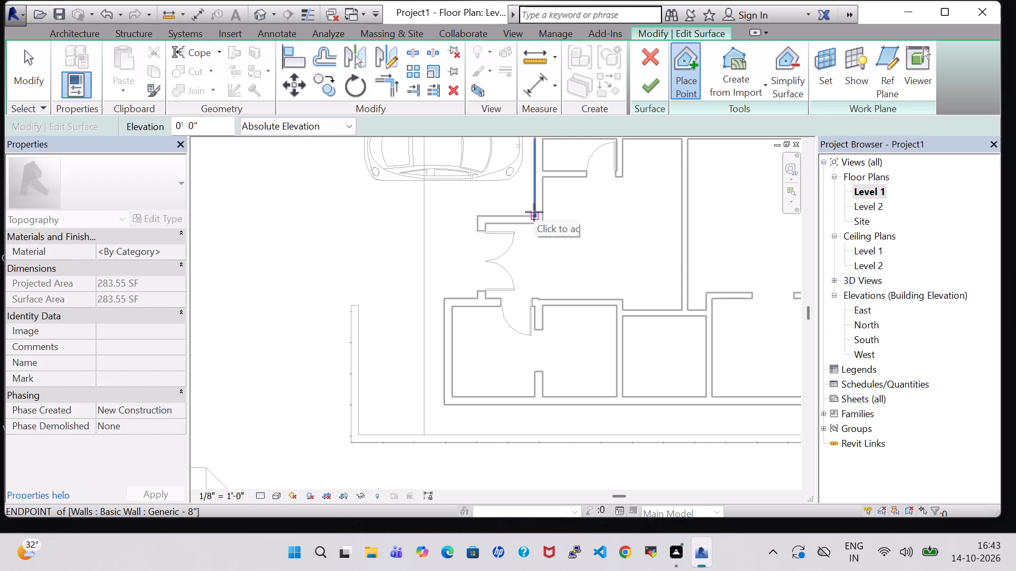
# Add surface points at the house's northwest corner and on the north boundary wall opposite it, and finish the toposurface.
pyautogui.moveTo(507, 201); pyautogui.dragTo(498, 282, button='middle')
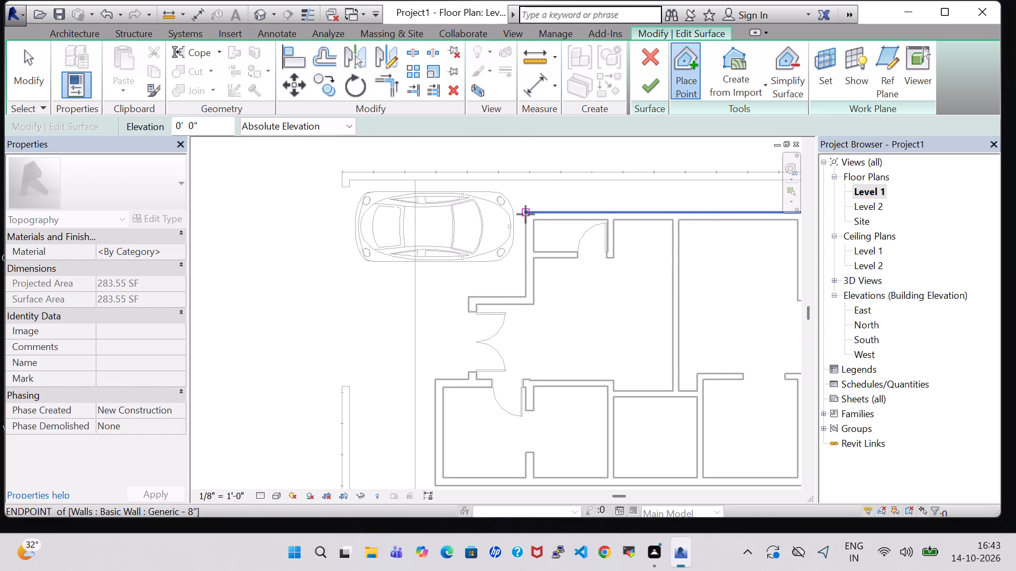
pyautogui.click(521, 214)
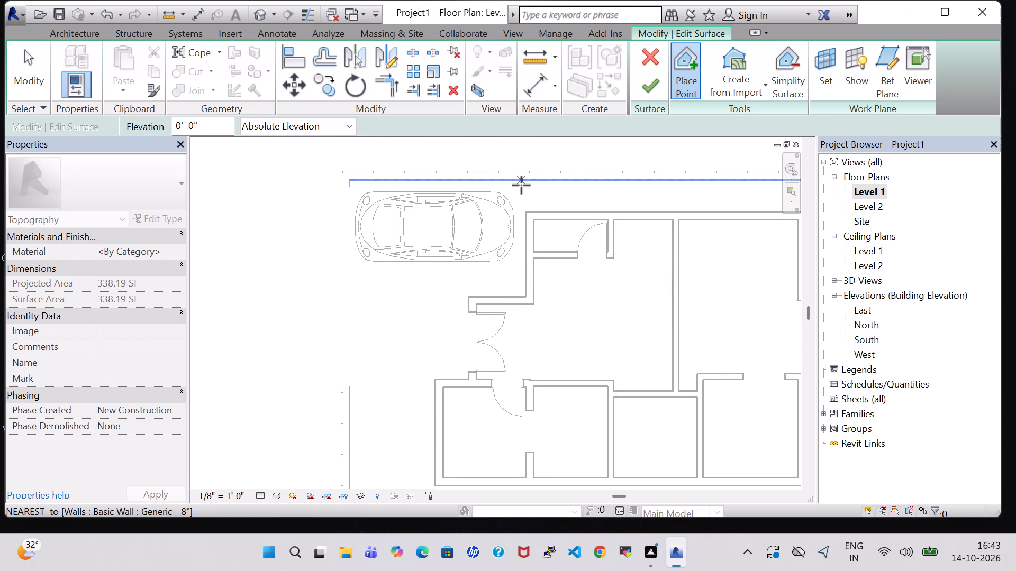
pyautogui.click(521, 185)
pyautogui.click(645, 96)
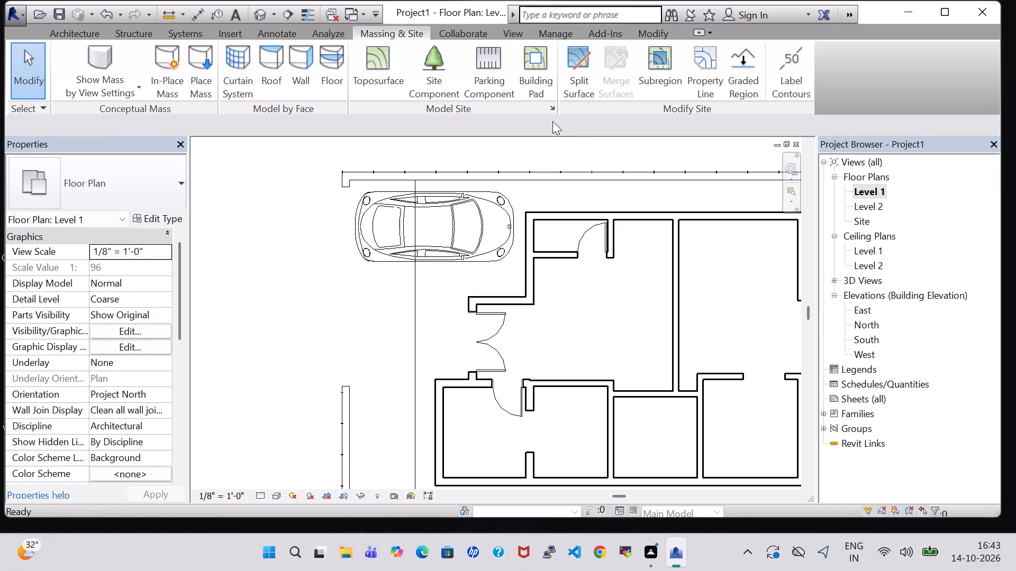
# Examine the new front-yard toposurface around the car and the house front in the 3D view.
pyautogui.click(255, 12)
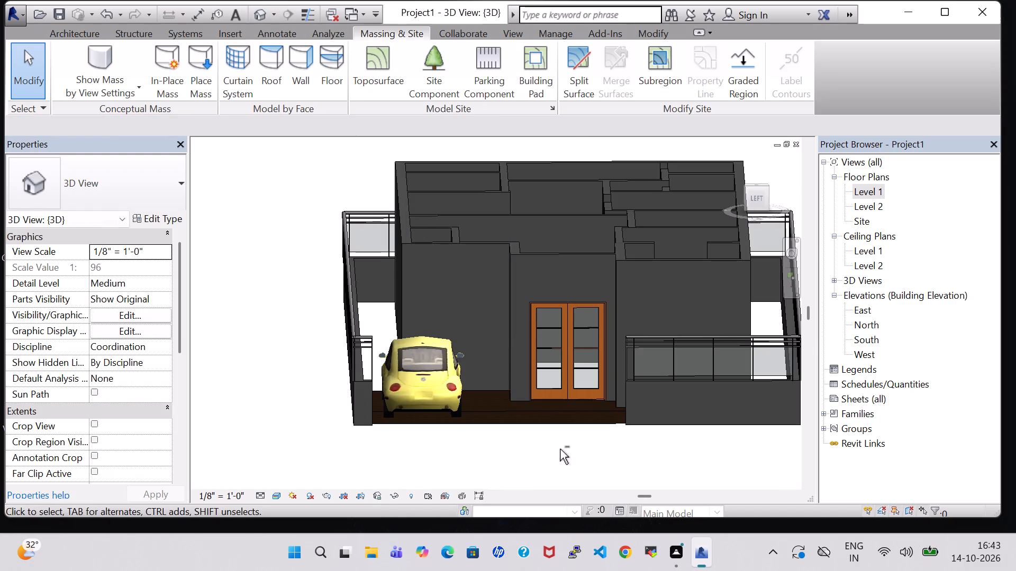
pyautogui.keyDown('shift'); pyautogui.moveTo(560, 449); pyautogui.dragTo(403, 483, button='middle'); pyautogui.keyUp('shift')
pyautogui.moveTo(342, 204); pyautogui.dragTo(375, 207, button='middle')
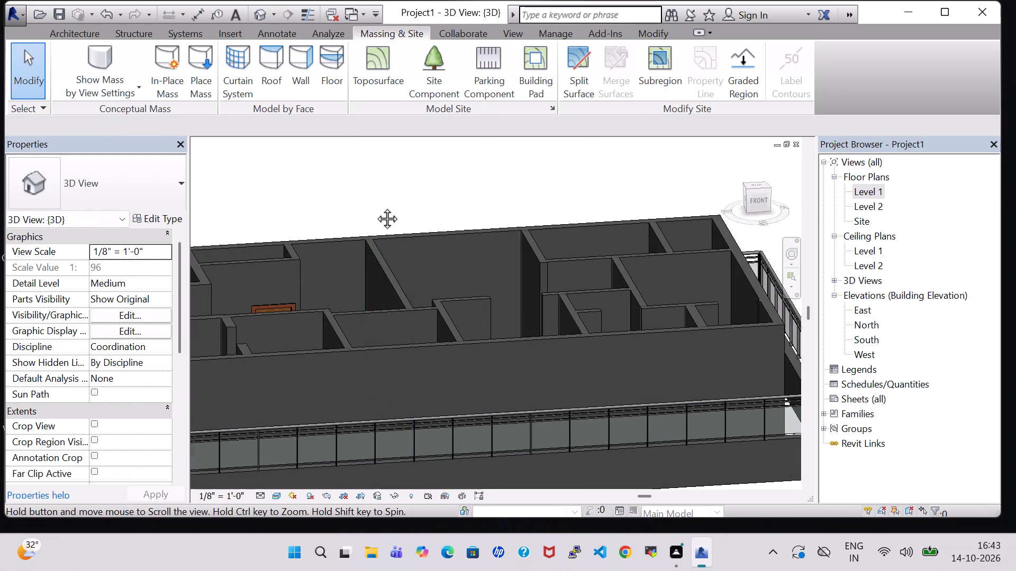
pyautogui.moveTo(375, 207); pyautogui.dragTo(561, 182, button='middle')
pyautogui.keyDown('shift'); pyautogui.moveTo(534, 170); pyautogui.dragTo(522, 257, button='middle'); pyautogui.keyUp('shift')
pyautogui.keyDown('shift'); pyautogui.scroll(-1, 534, 170); pyautogui.keyUp('shift')
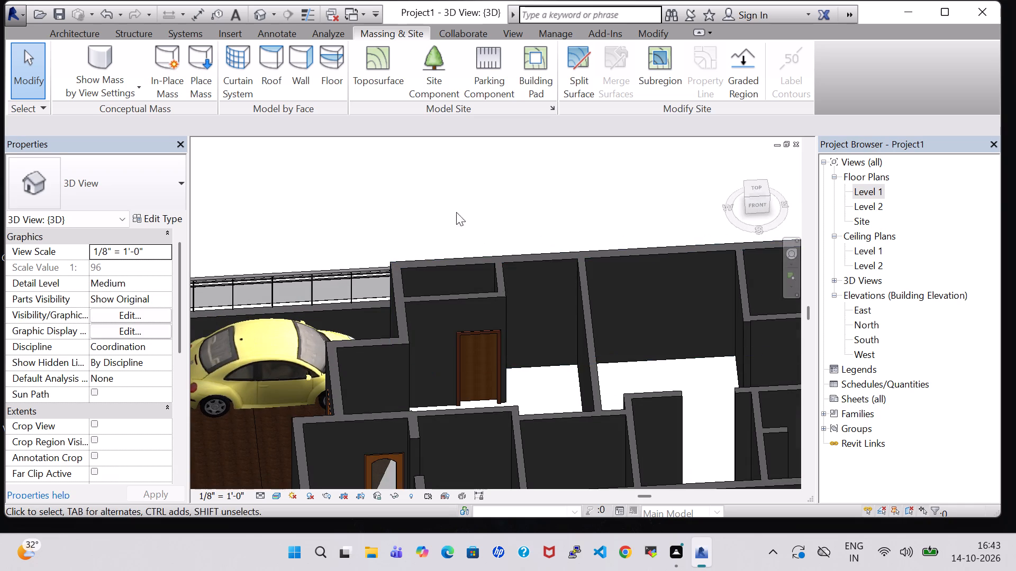
pyautogui.moveTo(455, 212); pyautogui.dragTo(694, 178, button='middle')
pyautogui.keyDown('shift'); pyautogui.moveTo(639, 180); pyautogui.dragTo(636, 239, button='middle'); pyautogui.keyUp('shift')
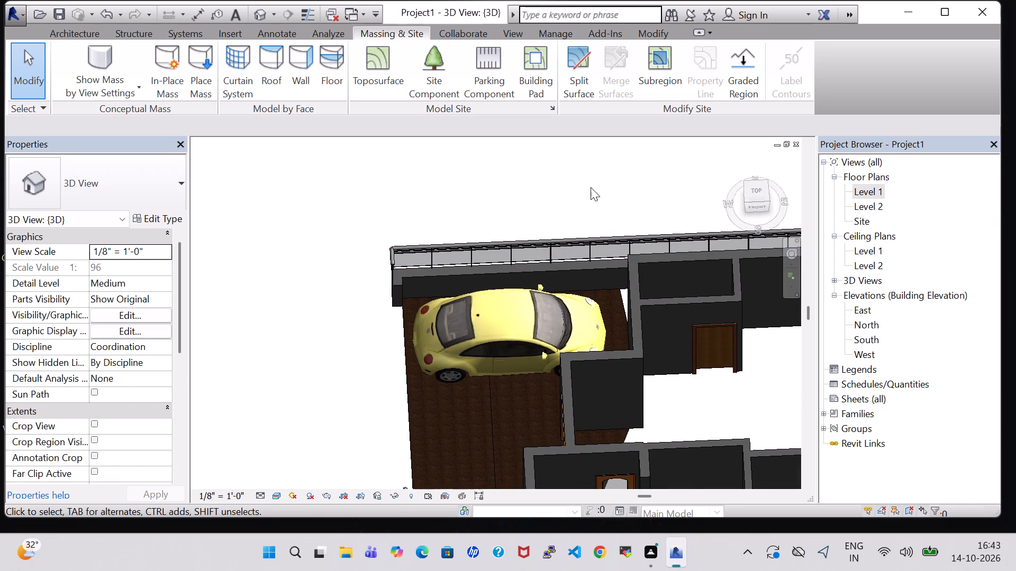
pyautogui.moveTo(587, 185); pyautogui.dragTo(531, 167, button='middle')
pyautogui.moveTo(531, 167); pyautogui.dragTo(624, 215, button='middle')
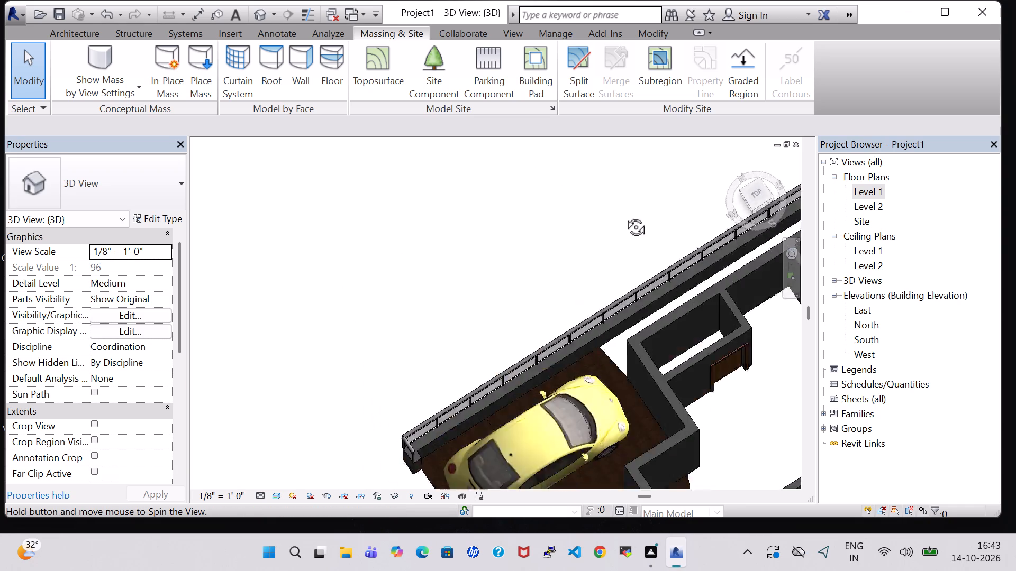
pyautogui.moveTo(624, 215); pyautogui.dragTo(501, 225, button='middle')
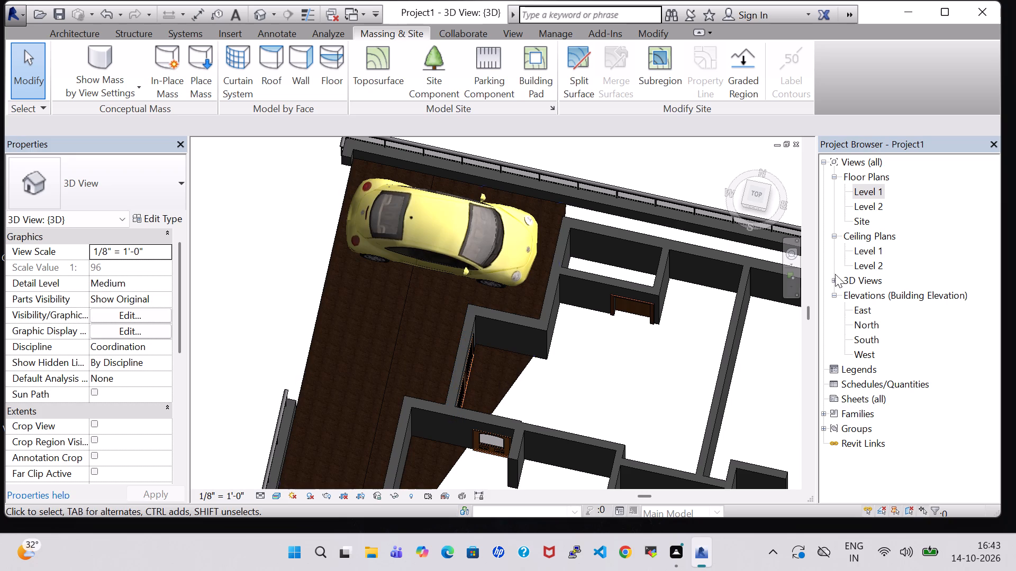
# Undo finishing the toposurface and, in the 3D view, undo its last five points back to the front room's northwest corner.
pyautogui.doubleClick(869, 193)
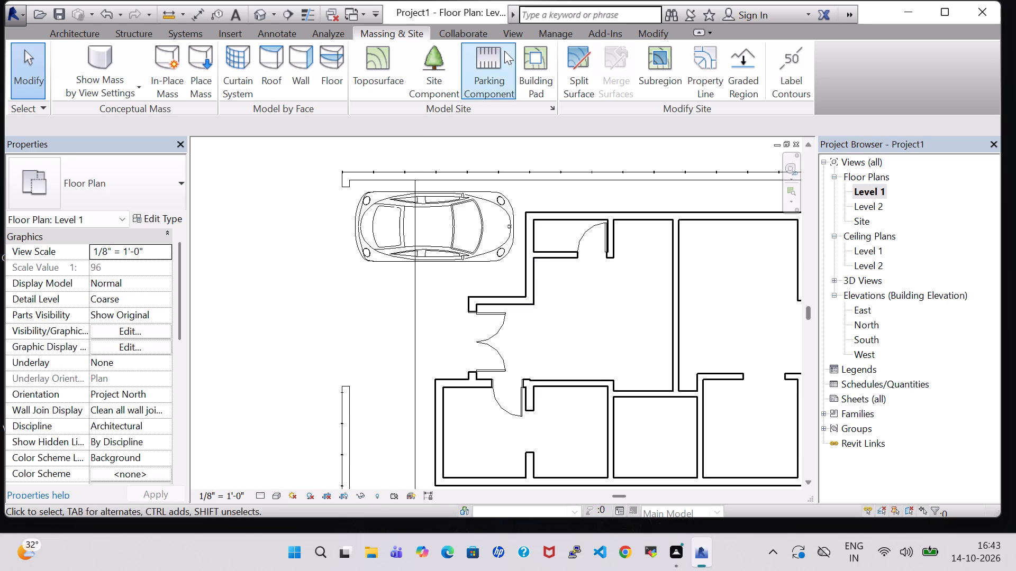
pyautogui.hotkey('ctrl', 'z')
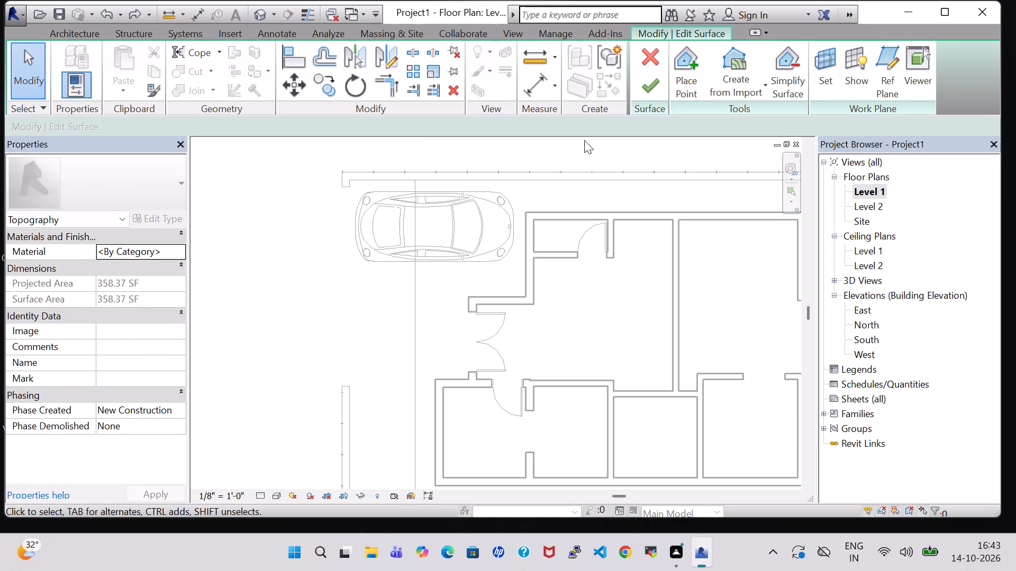
pyautogui.click(252, 11)
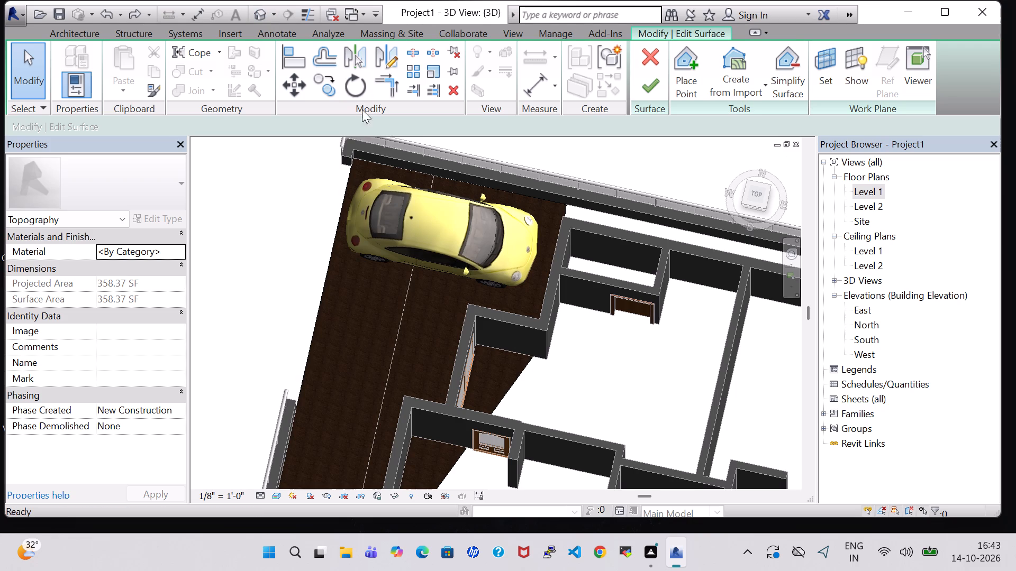
pyautogui.hotkey('ctrl', 'z')
pyautogui.hotkey('ctrl', 'z')
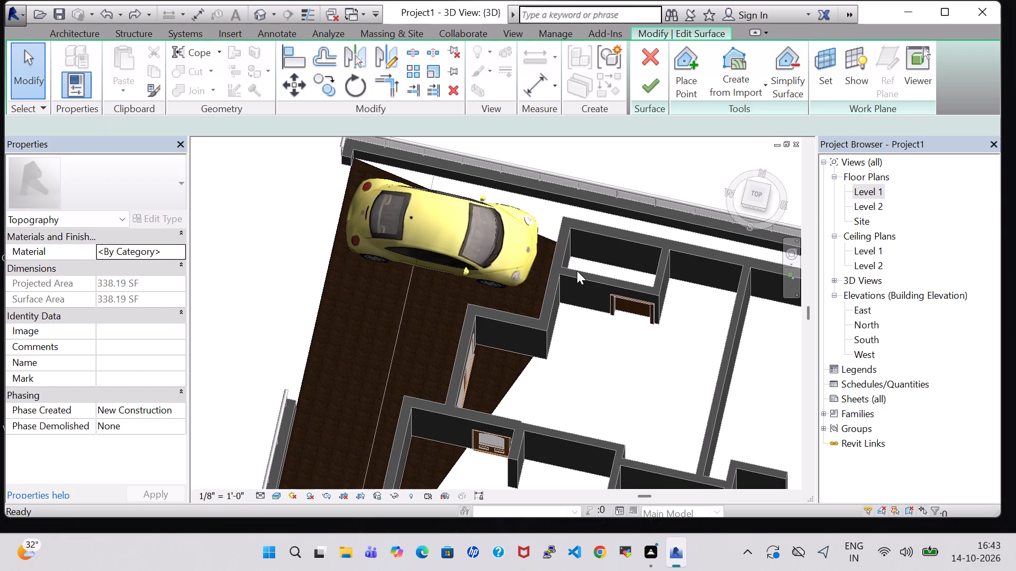
pyautogui.hotkey('ctrl', 'z')
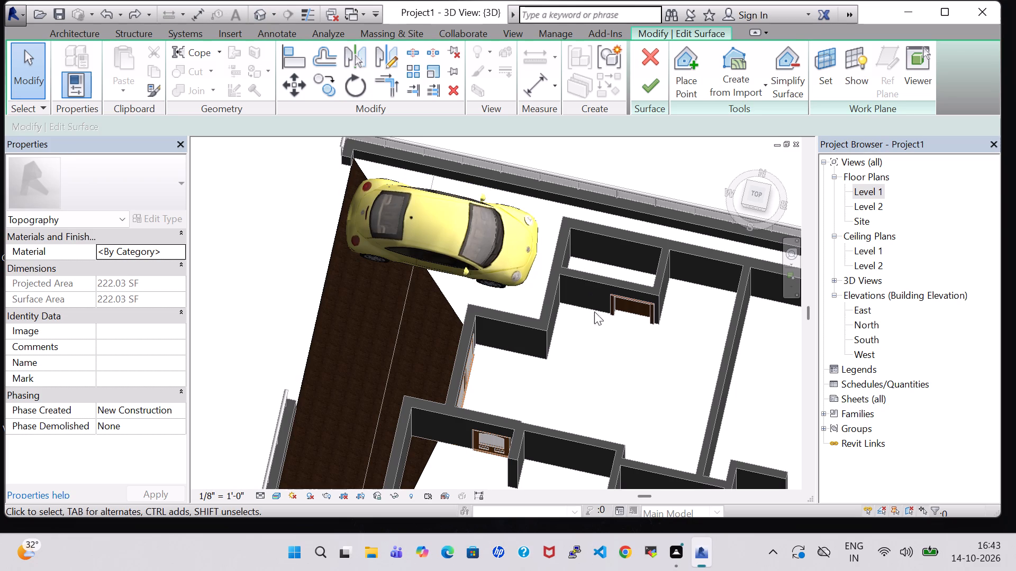
pyautogui.click(686, 73)
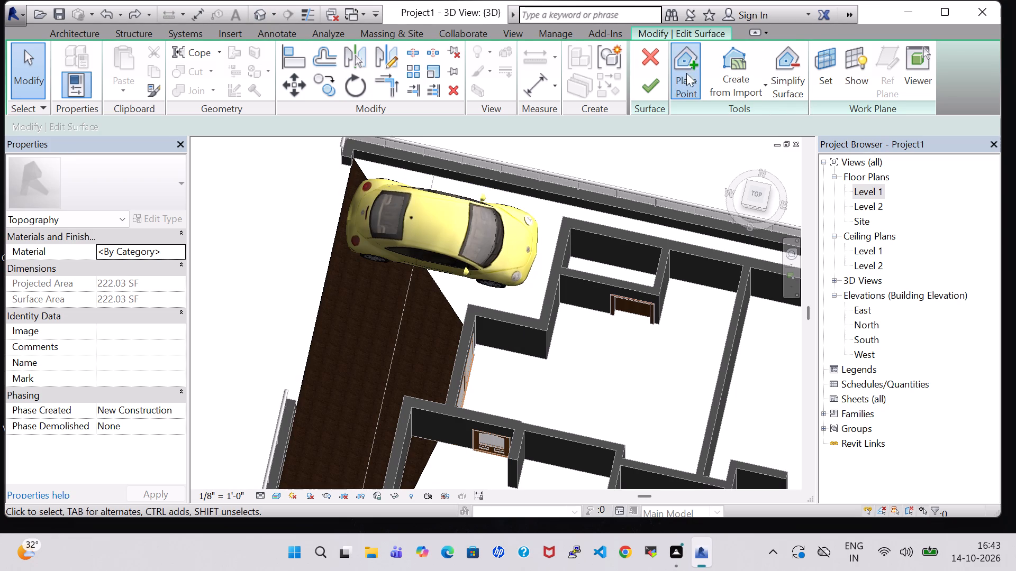
pyautogui.moveTo(638, 412); pyautogui.dragTo(648, 394, button='middle')
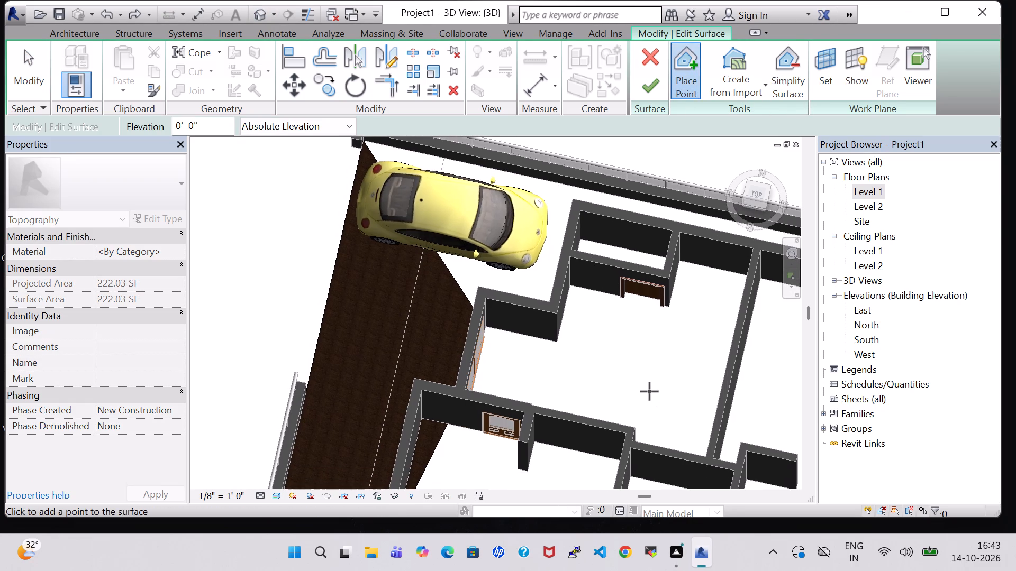
pyautogui.hotkey('ctrl', 'z')
pyautogui.hotkey('ctrl', 'z')
pyautogui.moveTo(649, 391); pyautogui.dragTo(693, 307, button='middle')
pyautogui.keyDown('shift'); pyautogui.moveTo(606, 289); pyautogui.dragTo(647, 302, button='middle'); pyautogui.keyUp('shift')
pyautogui.keyDown('shift'); pyautogui.scroll(-1, 609, 289); pyautogui.keyUp('shift')
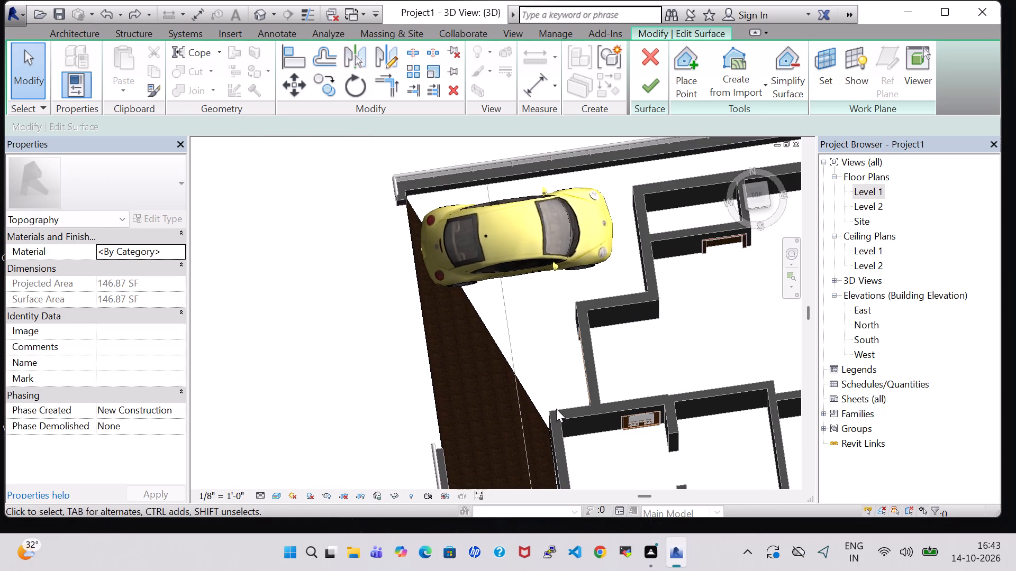
# Add surface points at elevation 0' 0" just south of the car, at the double door's south side, and at the outer wall corner north of it.
pyautogui.click(682, 65)
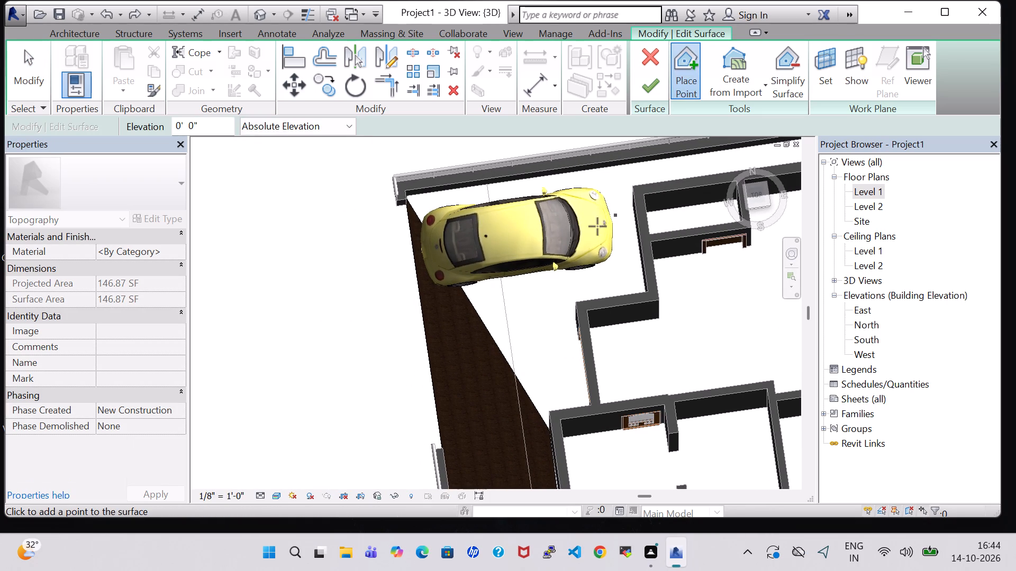
pyautogui.click(523, 281)
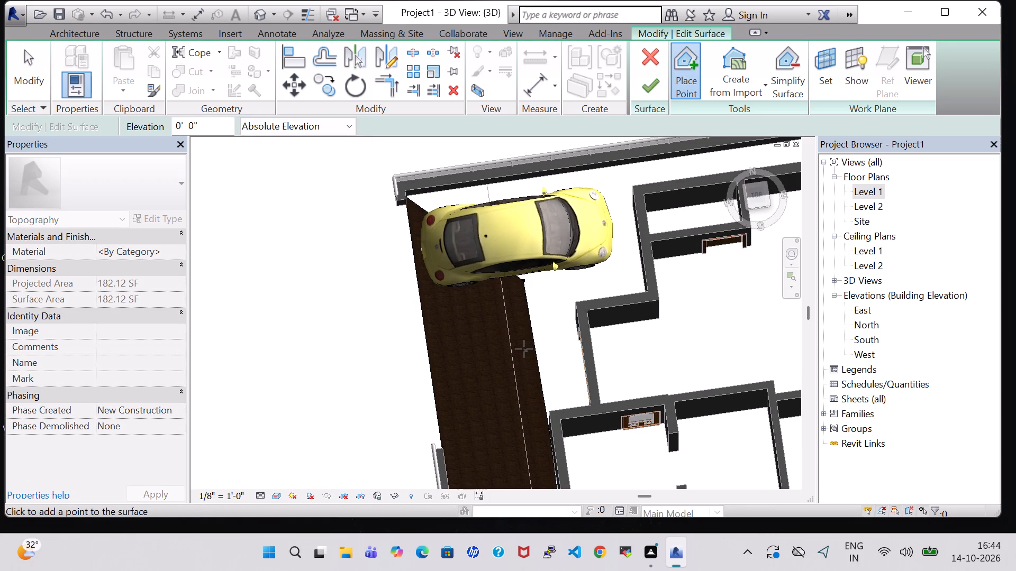
pyautogui.keyDown('shift'); pyautogui.moveTo(530, 352); pyautogui.dragTo(731, 331, button='middle'); pyautogui.keyUp('shift')
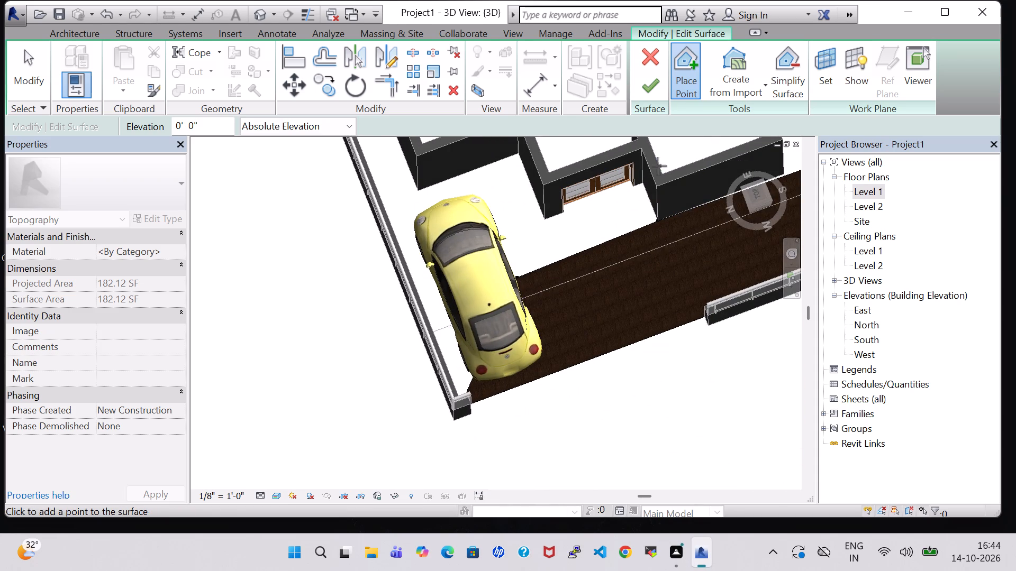
pyautogui.click(641, 188)
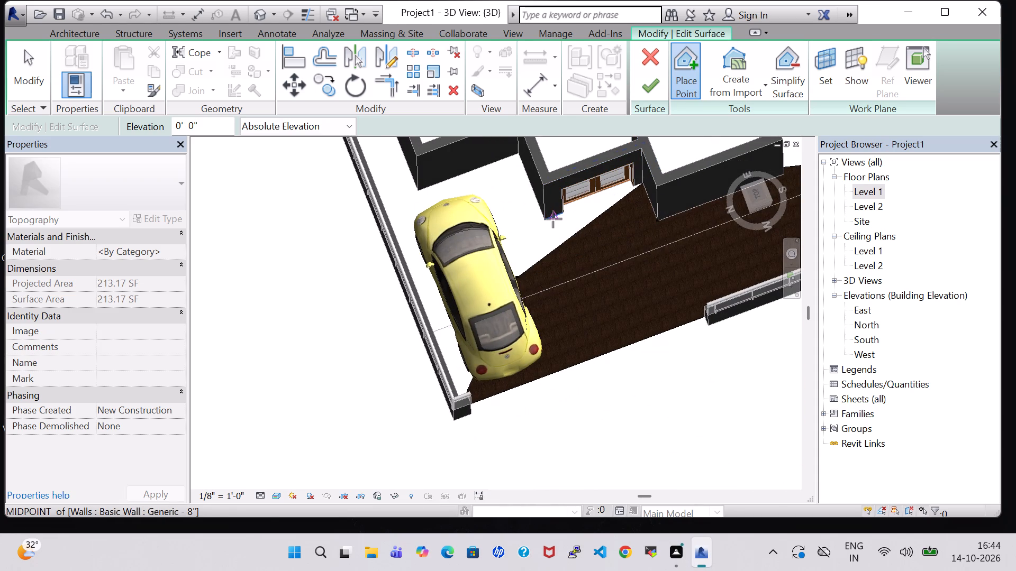
pyautogui.click(541, 223)
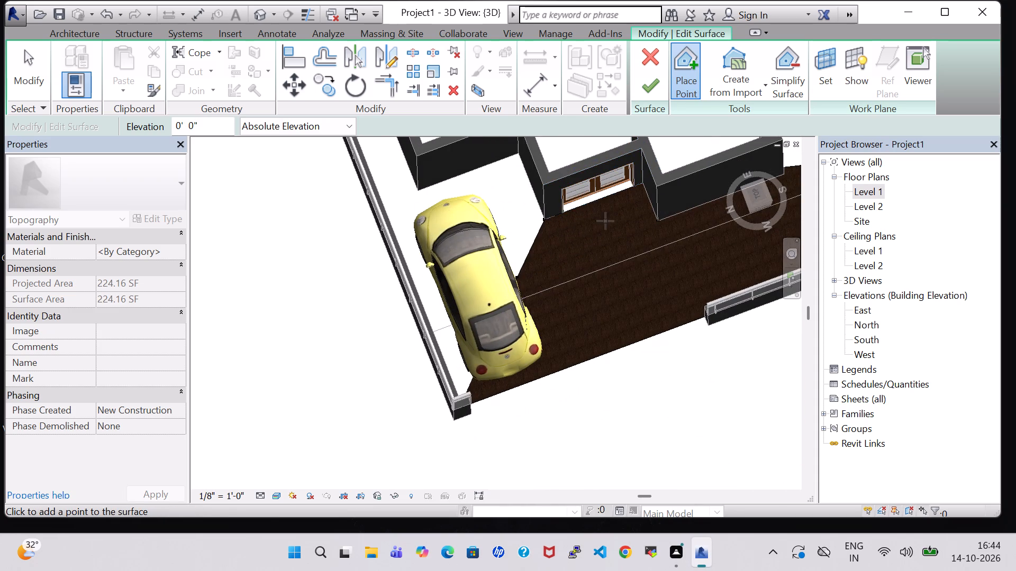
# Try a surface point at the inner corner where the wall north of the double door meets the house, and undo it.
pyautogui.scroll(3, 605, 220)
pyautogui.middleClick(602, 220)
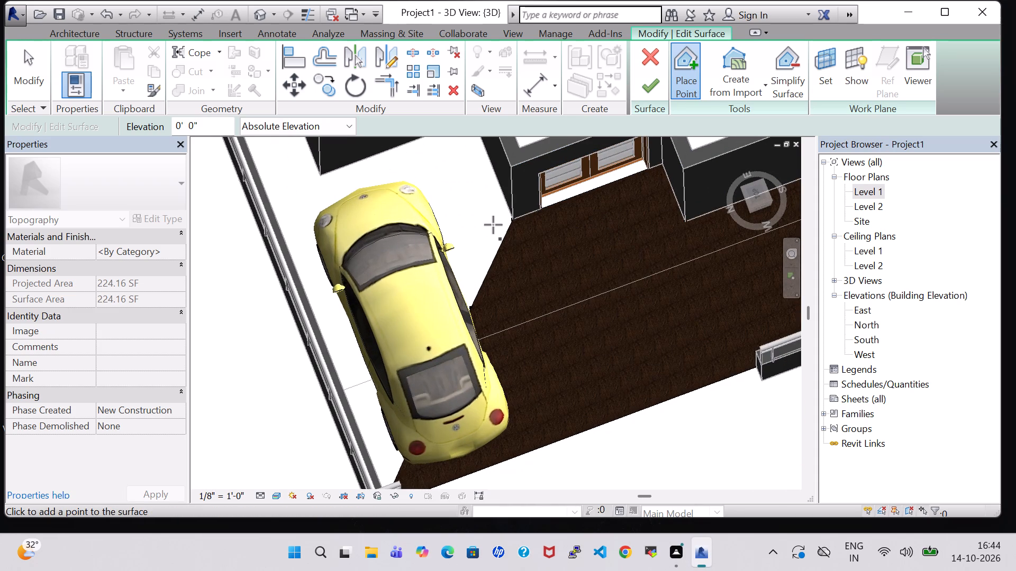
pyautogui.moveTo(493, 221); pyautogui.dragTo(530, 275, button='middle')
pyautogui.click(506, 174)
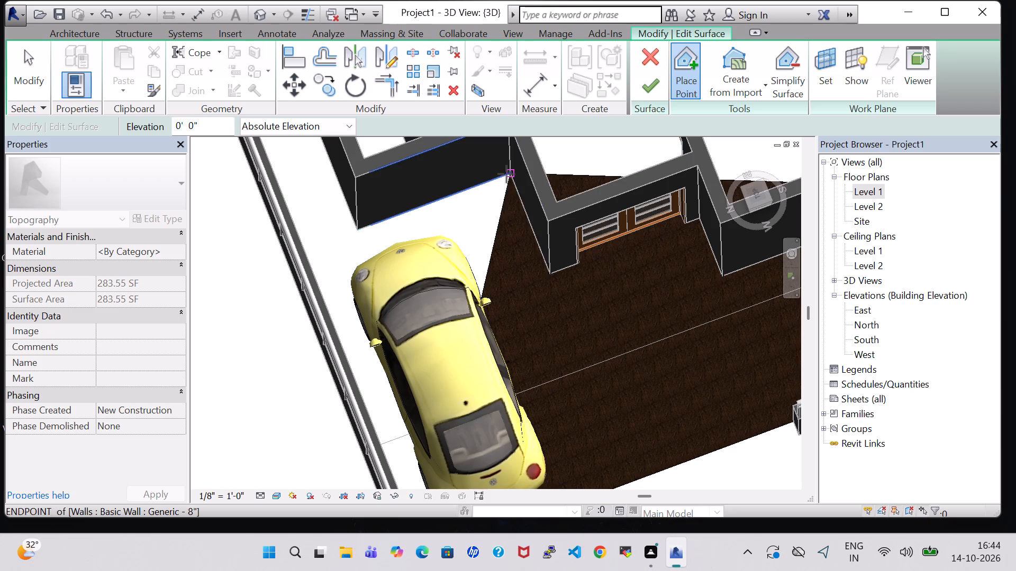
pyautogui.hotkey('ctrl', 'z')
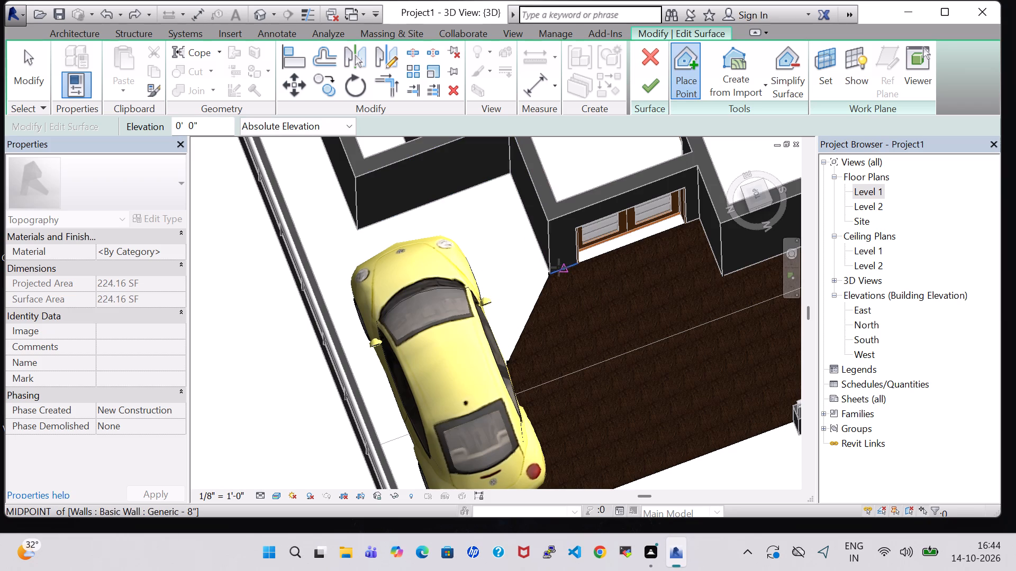
# Add surface points at the south side of the car near its front and on the north boundary wall beside the car.
pyautogui.click(488, 308)
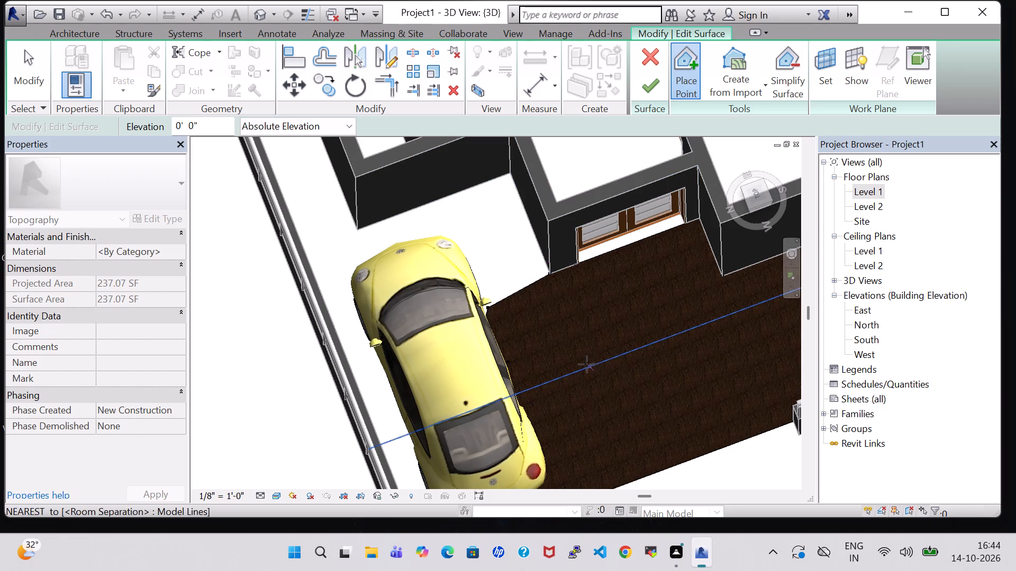
pyautogui.keyDown('shift'); pyautogui.moveTo(586, 364); pyautogui.dragTo(496, 353, button='middle'); pyautogui.keyUp('shift')
pyautogui.keyDown('shift'); pyautogui.middleClick(306, 398); pyautogui.keyUp('shift')
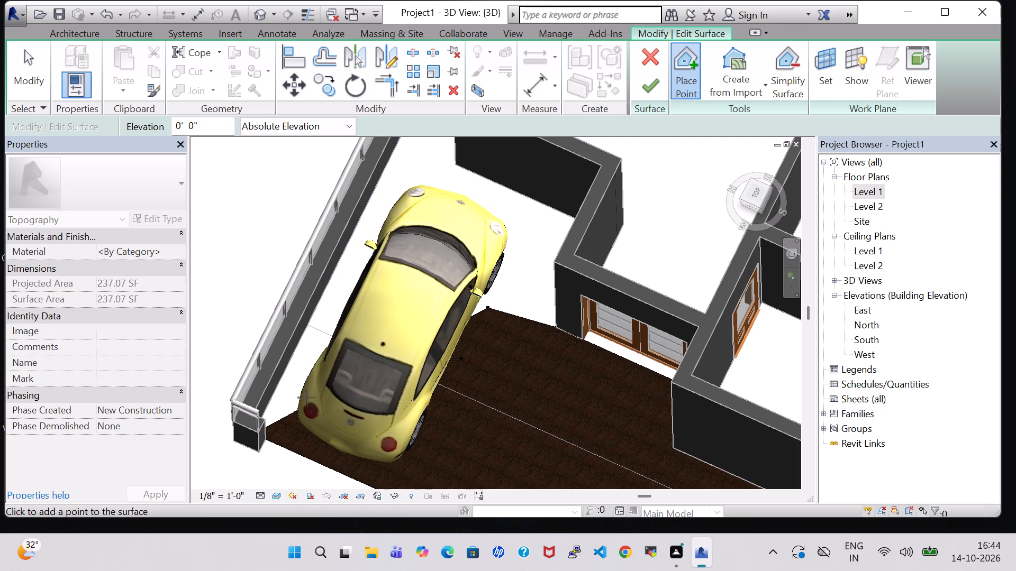
pyautogui.click(353, 240)
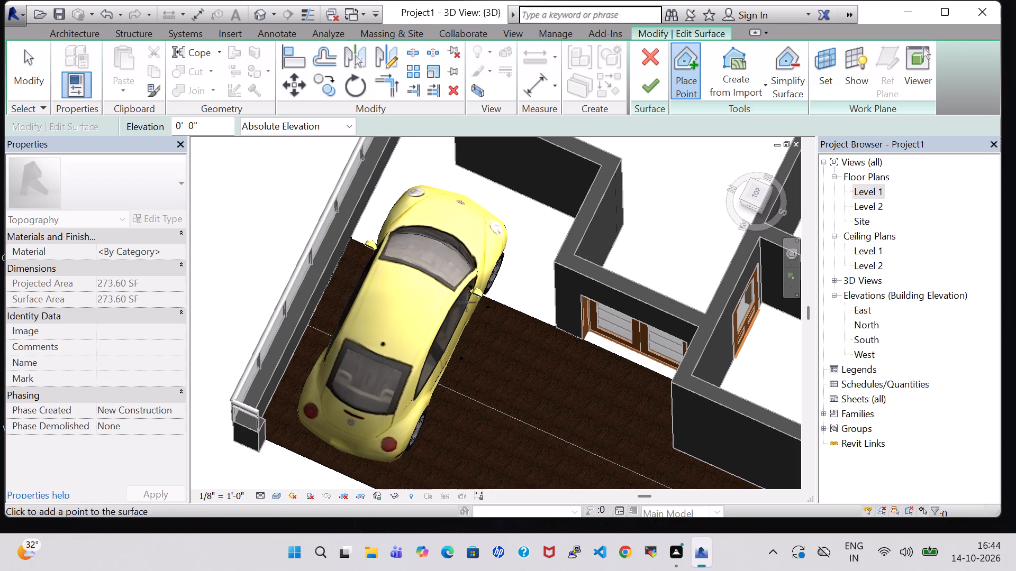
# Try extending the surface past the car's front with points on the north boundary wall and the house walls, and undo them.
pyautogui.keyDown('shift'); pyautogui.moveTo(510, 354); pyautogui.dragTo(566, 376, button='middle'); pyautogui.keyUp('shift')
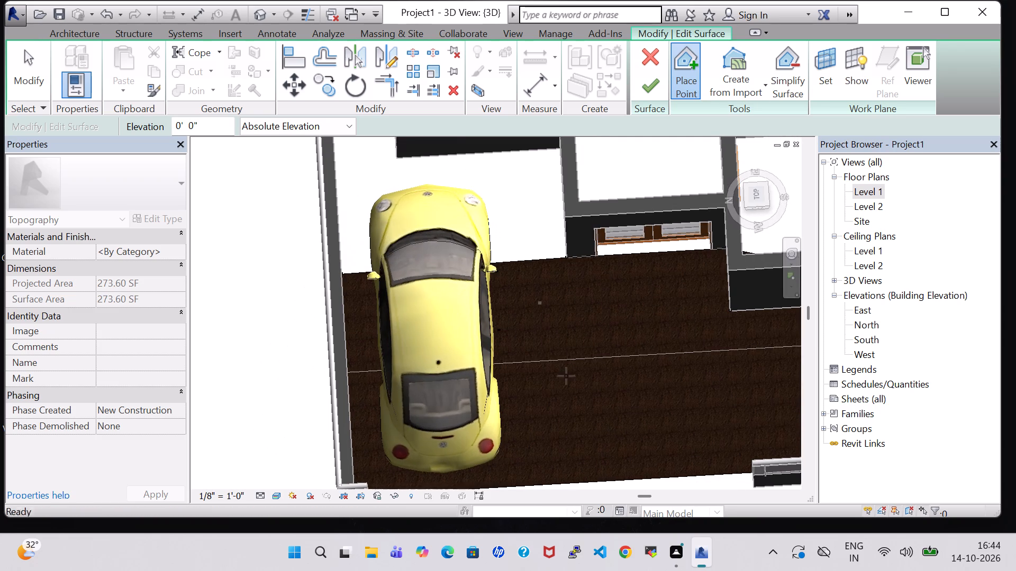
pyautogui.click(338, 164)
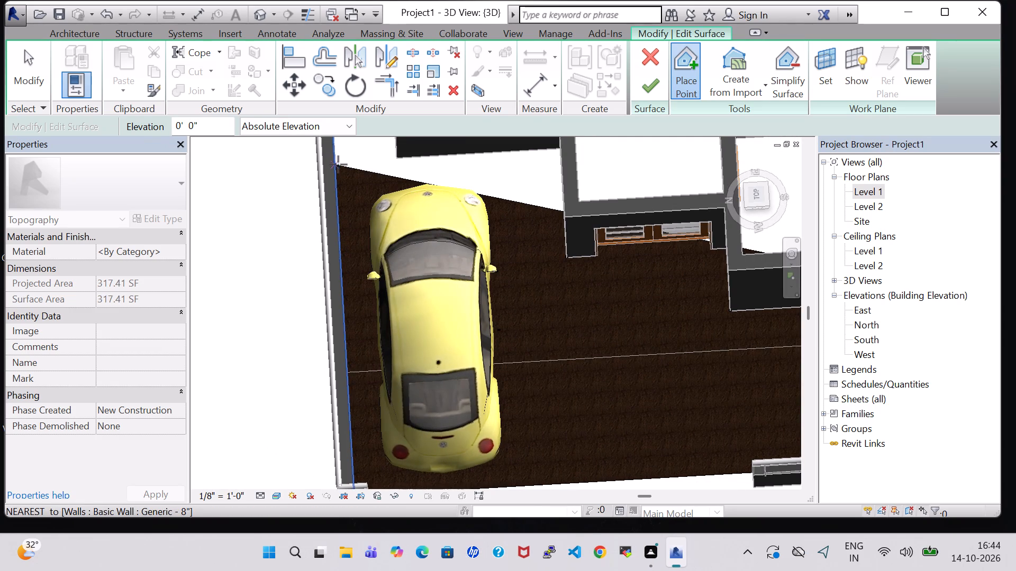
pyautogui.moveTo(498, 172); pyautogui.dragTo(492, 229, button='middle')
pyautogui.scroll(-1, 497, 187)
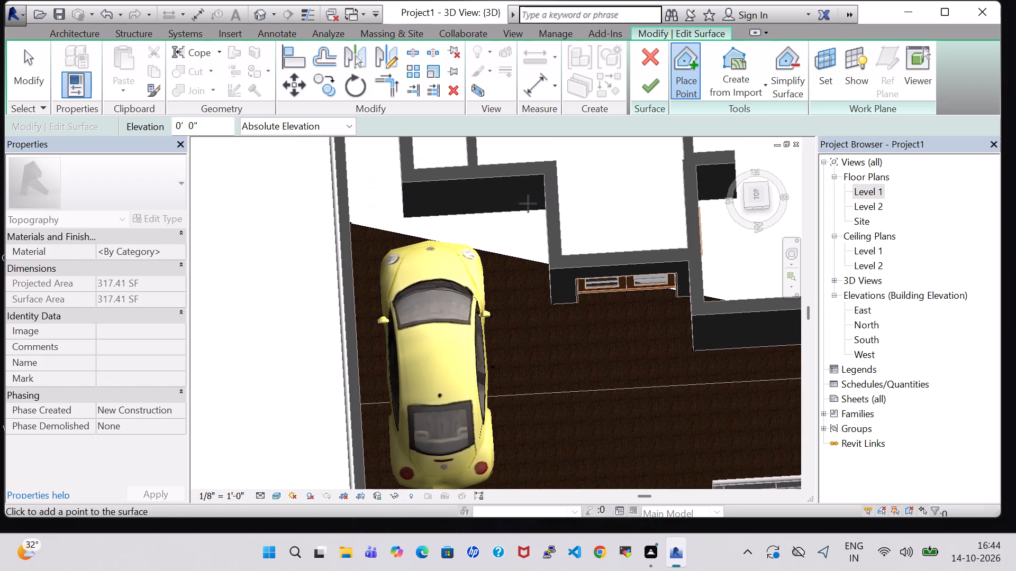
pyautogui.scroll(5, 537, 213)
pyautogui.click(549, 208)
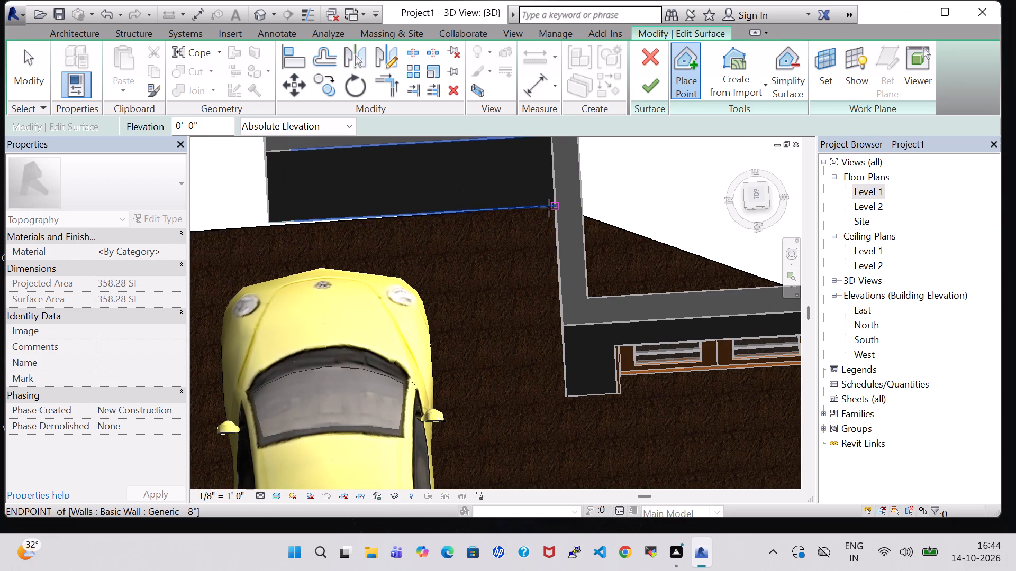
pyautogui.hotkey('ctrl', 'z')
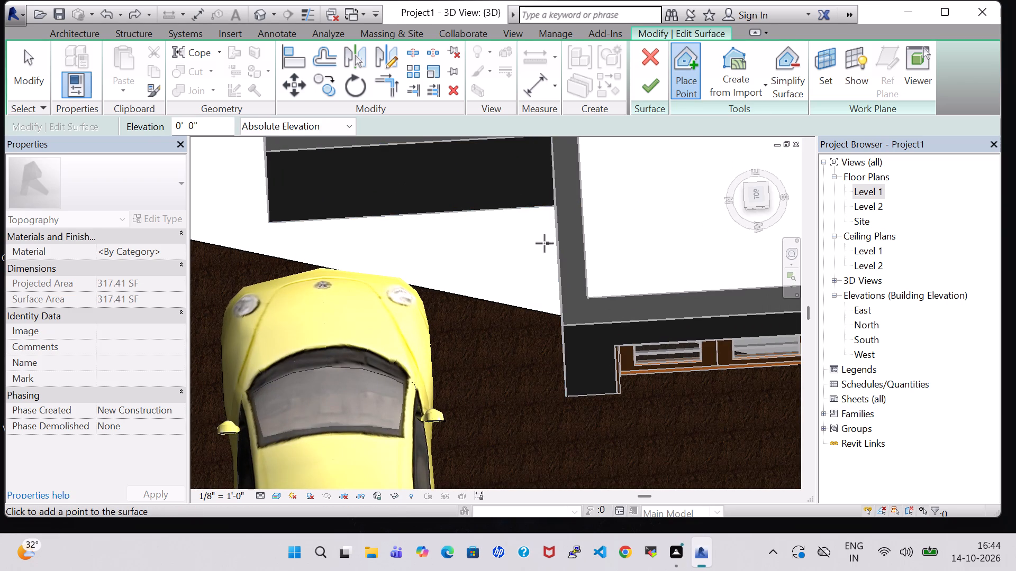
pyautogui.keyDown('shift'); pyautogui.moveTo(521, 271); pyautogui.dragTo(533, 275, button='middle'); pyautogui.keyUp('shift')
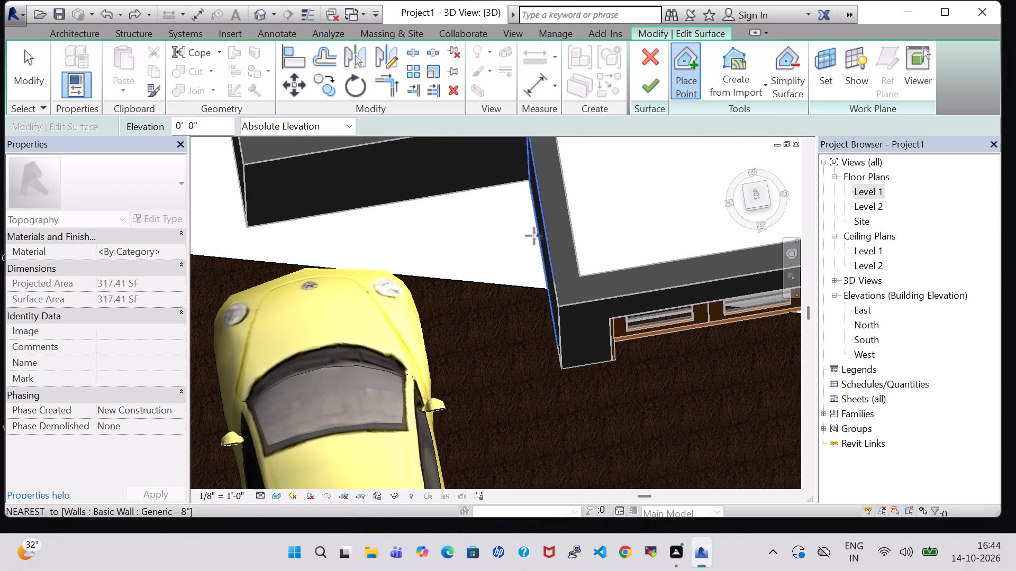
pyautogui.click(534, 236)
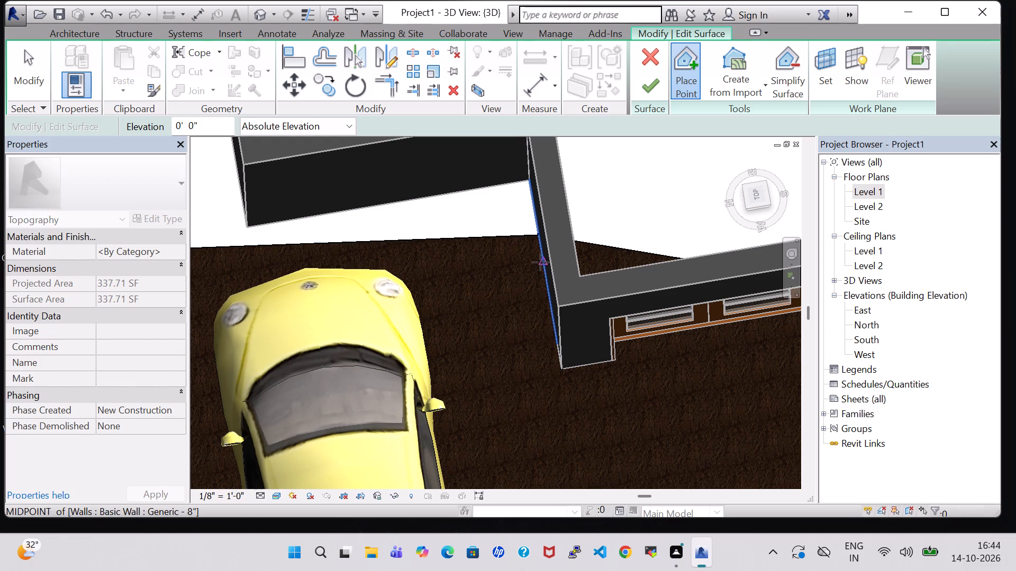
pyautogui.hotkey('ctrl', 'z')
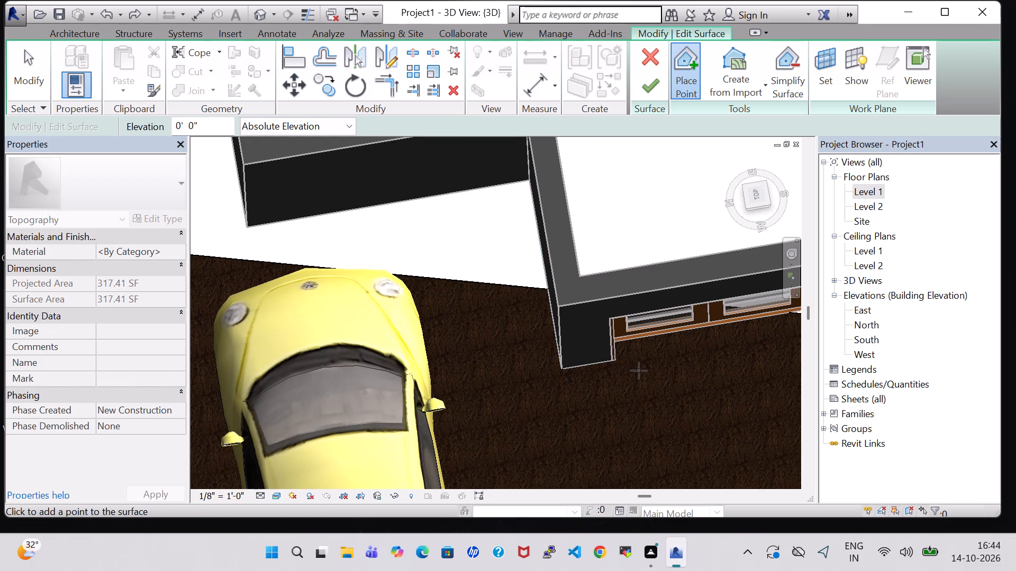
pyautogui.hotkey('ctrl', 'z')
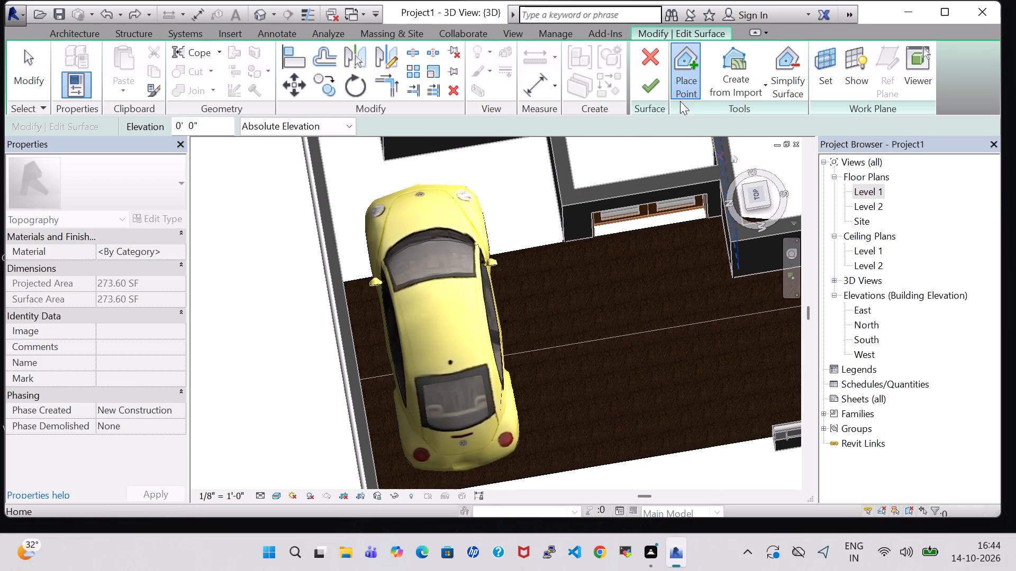
# Finish the front-yard toposurface.
pyautogui.click(652, 88)
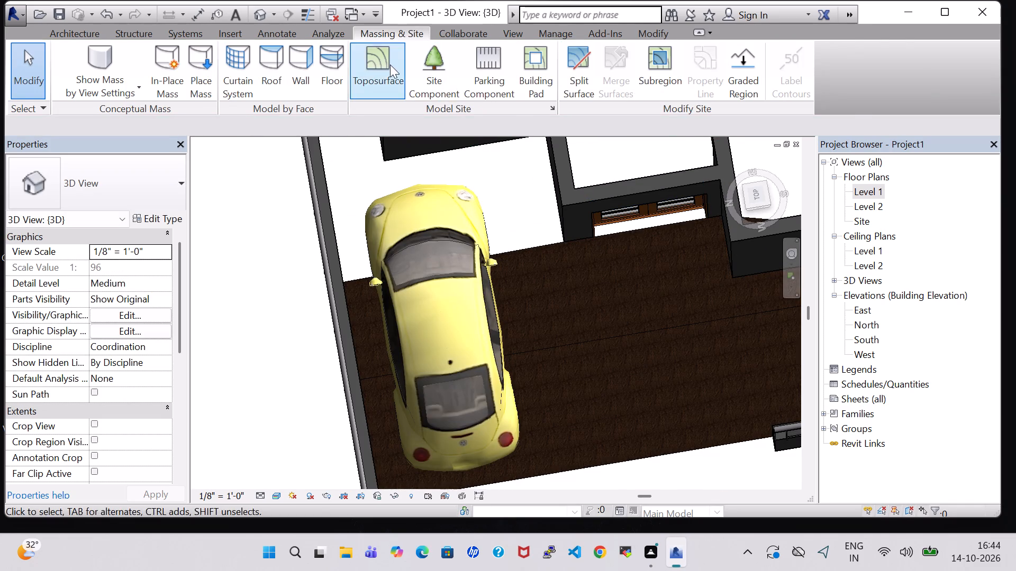
# Create a toposurface in front of the car, with points at the adjoining house corners and on the north boundary wall, and finish it.
pyautogui.click(390, 65)
pyautogui.click(563, 240)
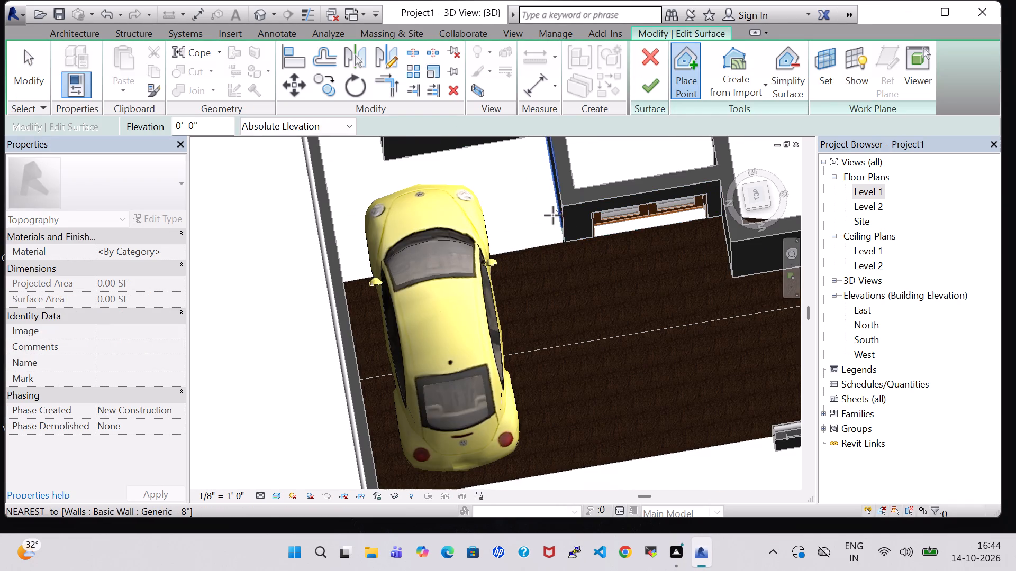
pyautogui.moveTo(553, 215); pyautogui.dragTo(566, 264, button='middle')
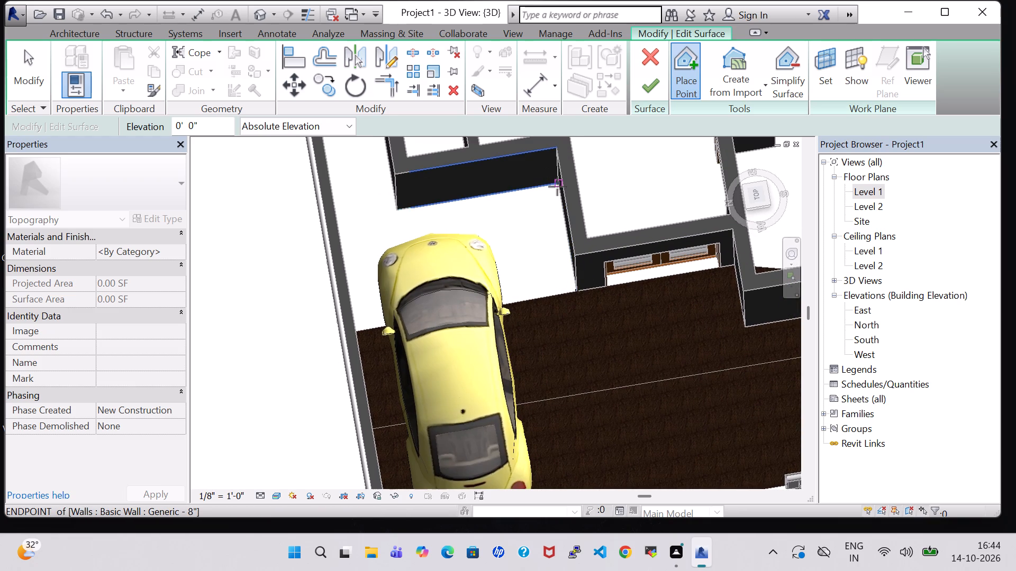
pyautogui.click(557, 187)
pyautogui.click(400, 211)
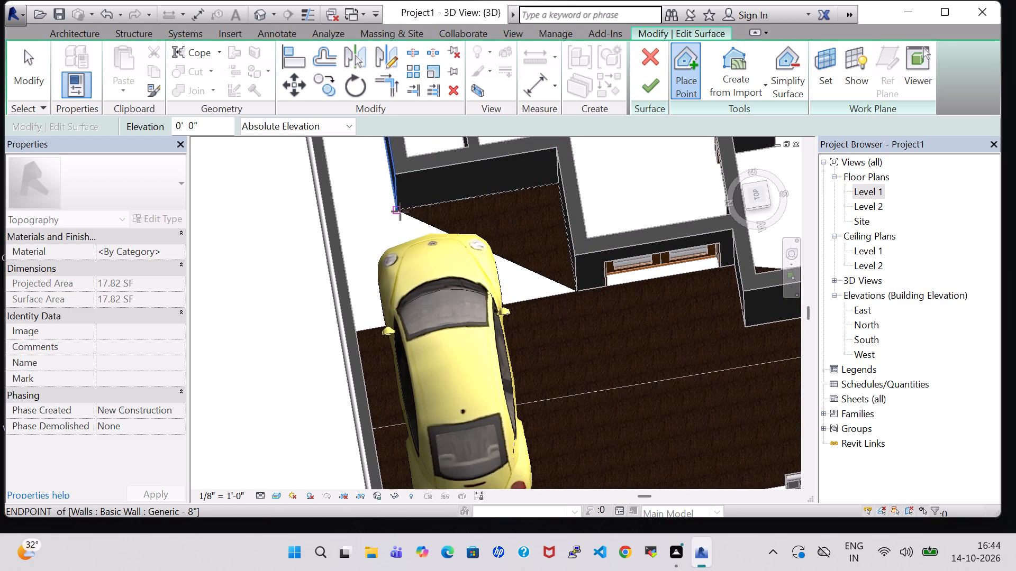
pyautogui.keyDown('shift'); pyautogui.moveTo(373, 224); pyautogui.dragTo(279, 224, button='middle'); pyautogui.keyUp('shift')
pyautogui.moveTo(410, 168); pyautogui.dragTo(386, 250, button='middle')
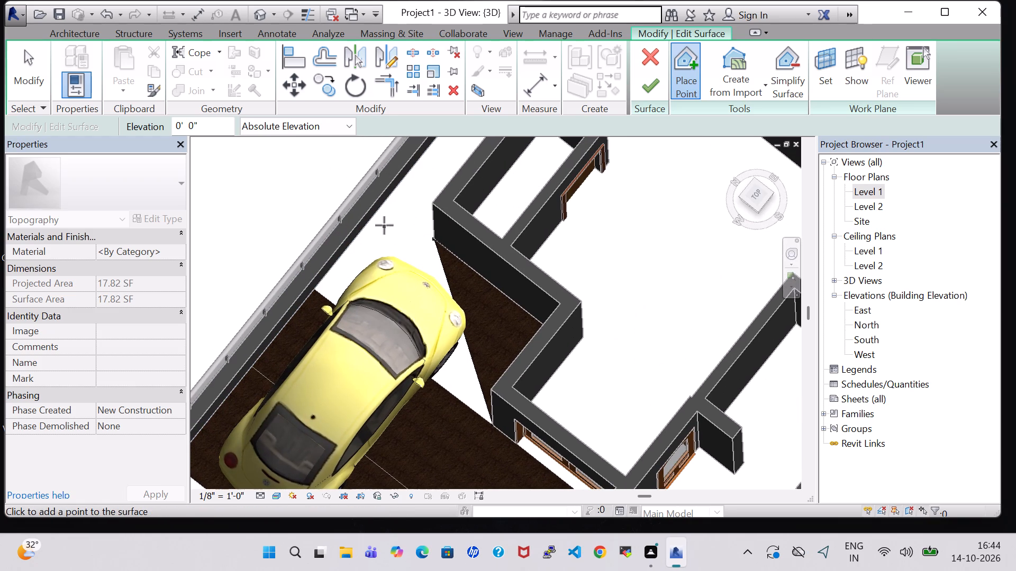
pyautogui.click(383, 210)
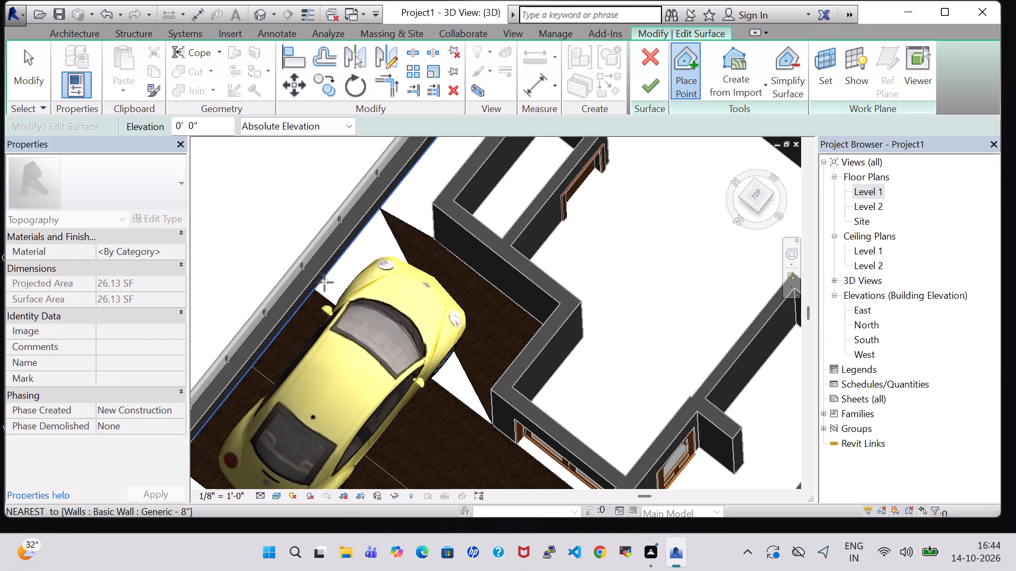
pyautogui.click(312, 293)
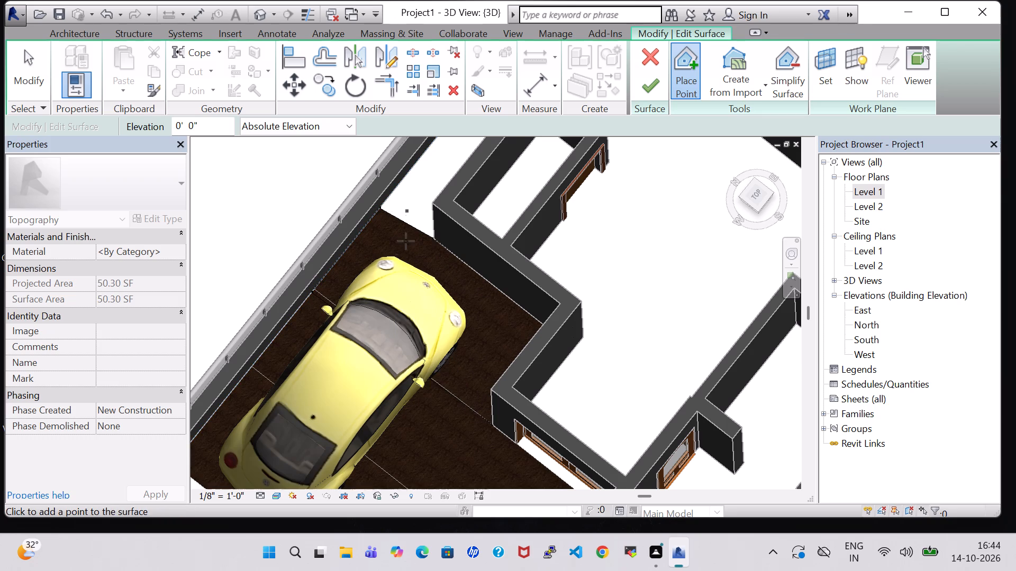
pyautogui.keyDown('shift'); pyautogui.moveTo(404, 255); pyautogui.dragTo(516, 258, button='middle'); pyautogui.keyUp('shift')
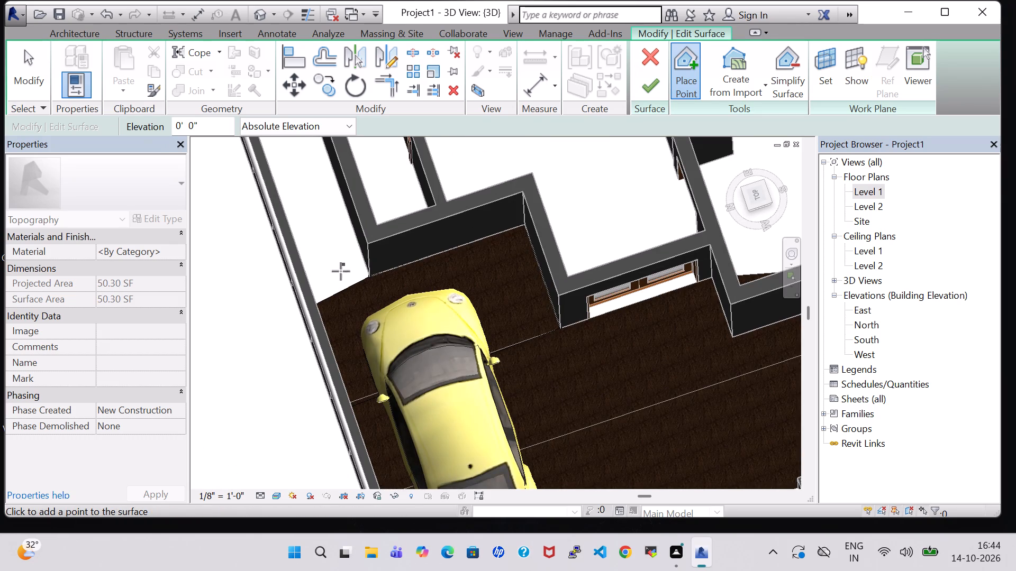
pyautogui.click(656, 86)
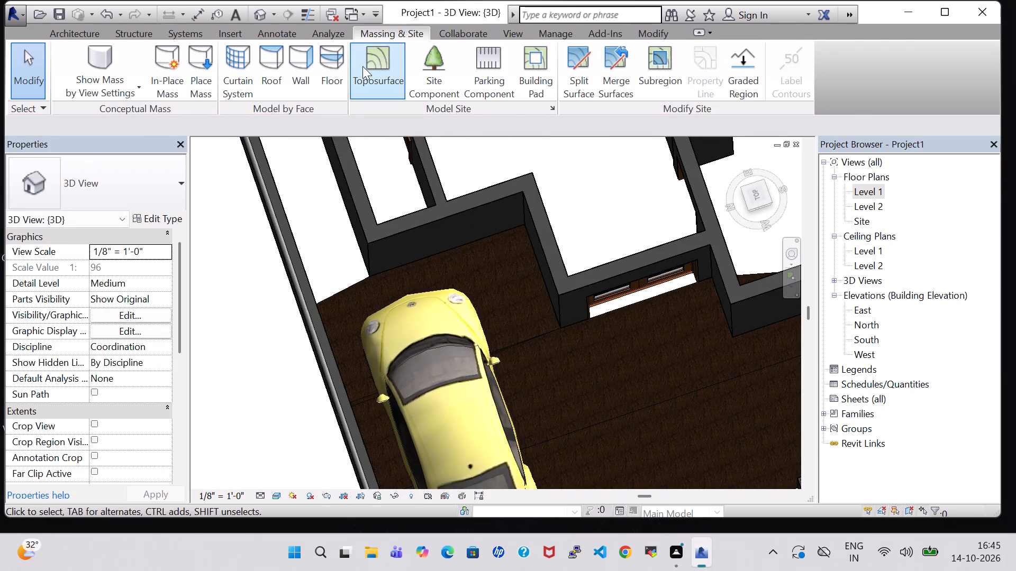
# Start a toposurface for the north passage with points at the house's northwest corner and where the existing surface meets the north boundary wall.
pyautogui.click(375, 65)
pyautogui.keyDown('shift'); pyautogui.moveTo(370, 312); pyautogui.dragTo(333, 326, button='middle'); pyautogui.keyUp('shift')
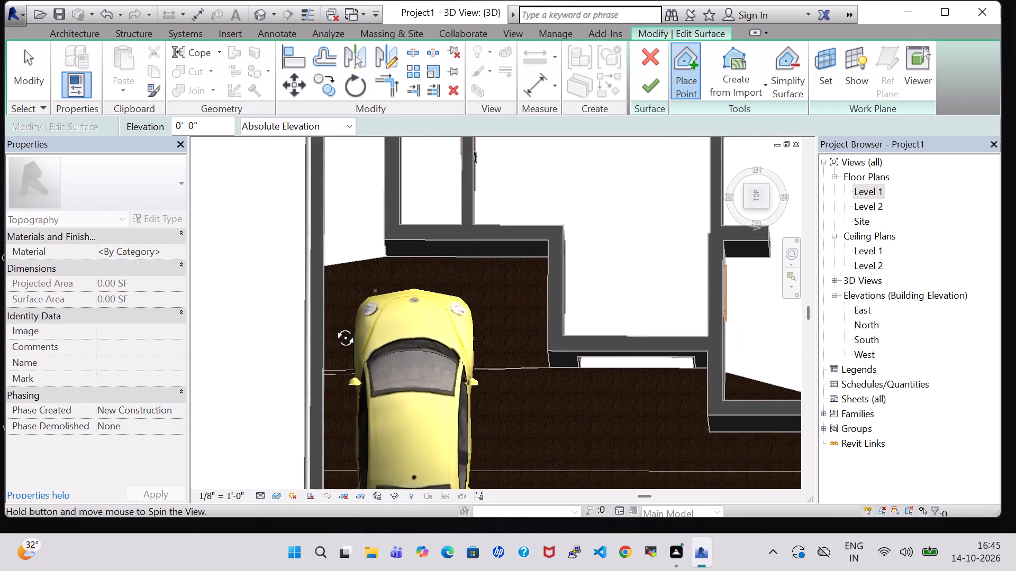
pyautogui.keyDown('shift'); pyautogui.moveTo(333, 326); pyautogui.dragTo(333, 338, button='middle'); pyautogui.keyUp('shift')
pyautogui.scroll(6, 341, 298)
pyautogui.keyDown('shift'); pyautogui.moveTo(367, 250); pyautogui.dragTo(362, 248, button='middle'); pyautogui.keyUp('shift')
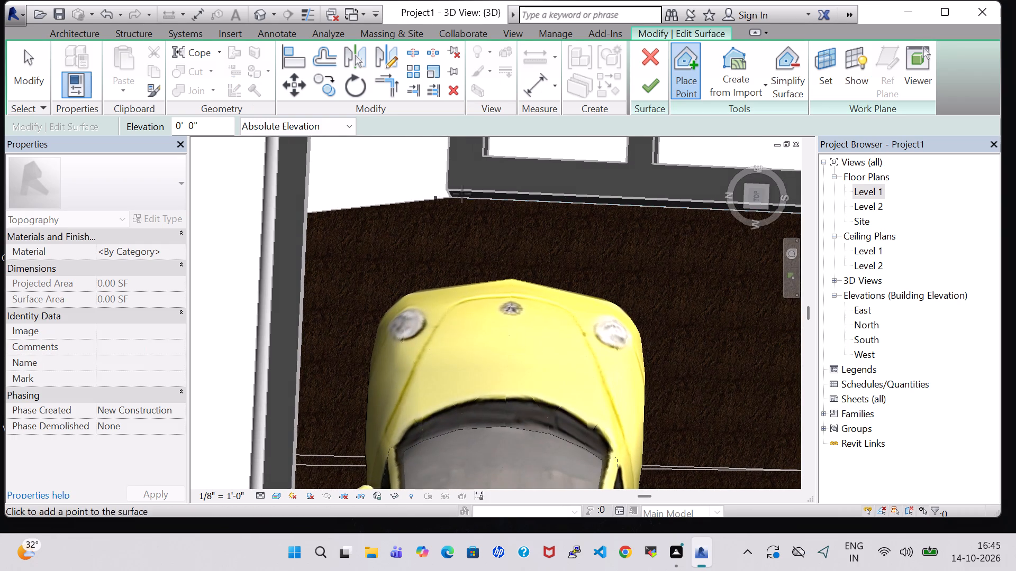
pyautogui.click(448, 197)
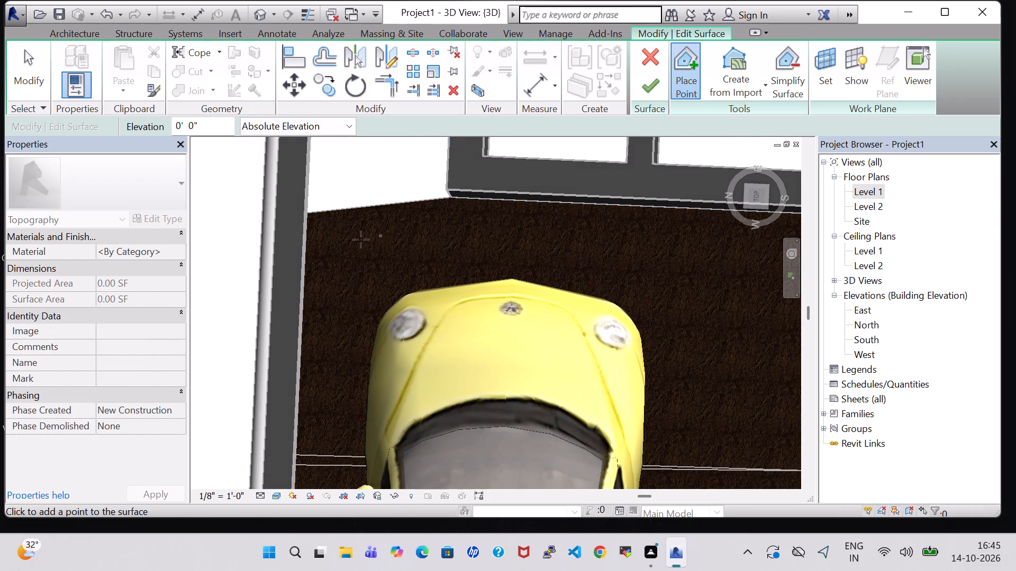
pyautogui.keyDown('shift'); pyautogui.moveTo(360, 240); pyautogui.dragTo(334, 182, button='middle'); pyautogui.keyUp('shift')
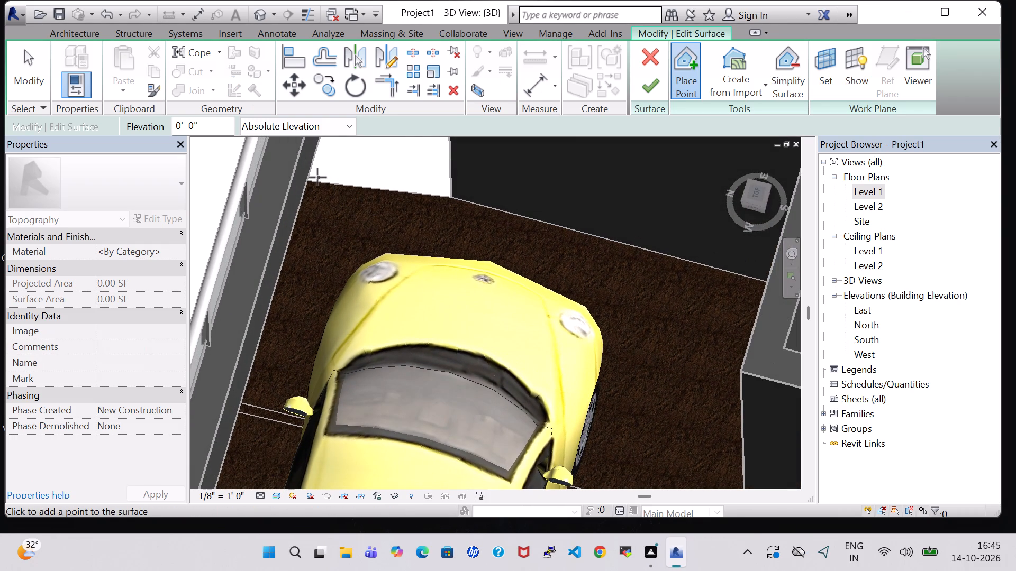
pyautogui.click(307, 181)
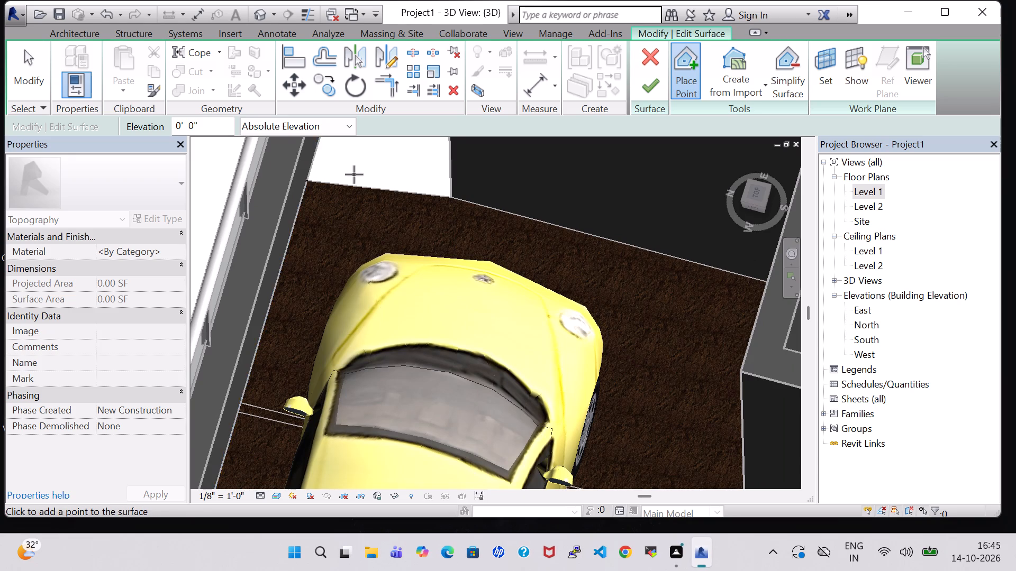
# Add points at the northeast boundary corner, the house's northeast corner and the east boundary wall, and finish the north-passage toposurface.
pyautogui.scroll(-5, 354, 174)
pyautogui.moveTo(363, 182); pyautogui.dragTo(469, 410, button='middle')
pyautogui.keyDown('shift'); pyautogui.moveTo(473, 382); pyautogui.dragTo(499, 391, button='middle'); pyautogui.keyUp('shift')
pyautogui.moveTo(475, 281); pyautogui.dragTo(487, 435, button='middle')
pyautogui.moveTo(515, 255); pyautogui.dragTo(475, 519, button='middle')
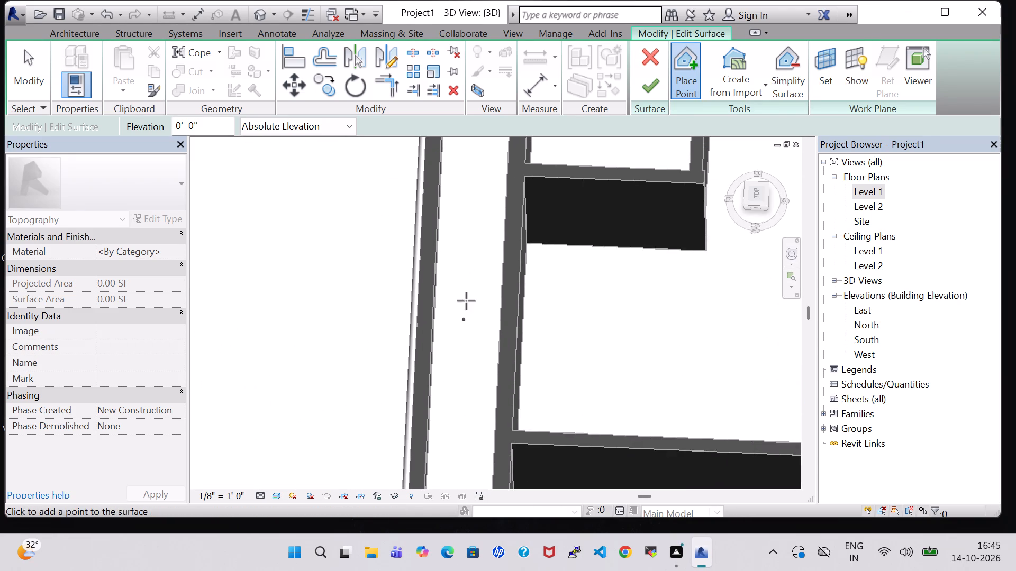
pyautogui.moveTo(469, 280); pyautogui.dragTo(472, 372, button='middle')
pyautogui.scroll(-3, 472, 229)
pyautogui.moveTo(470, 210); pyautogui.dragTo(439, 435, button='middle')
pyautogui.scroll(-1, 470, 241)
pyautogui.scroll(3, 430, 325)
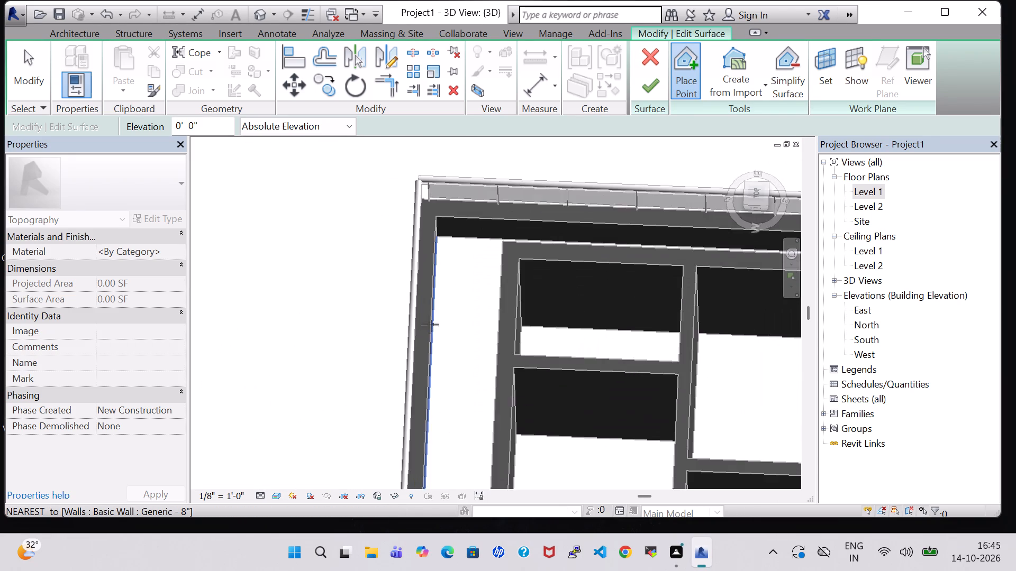
pyautogui.scroll(5, 430, 325)
pyautogui.keyDown('shift'); pyautogui.moveTo(493, 321); pyautogui.dragTo(482, 279, button='middle'); pyautogui.keyUp('shift')
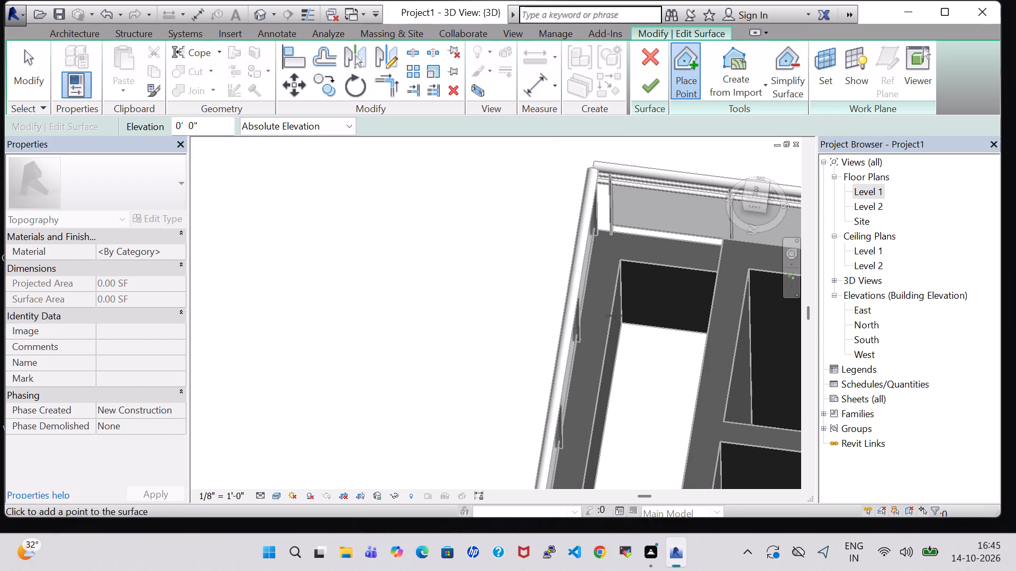
pyautogui.click(624, 324)
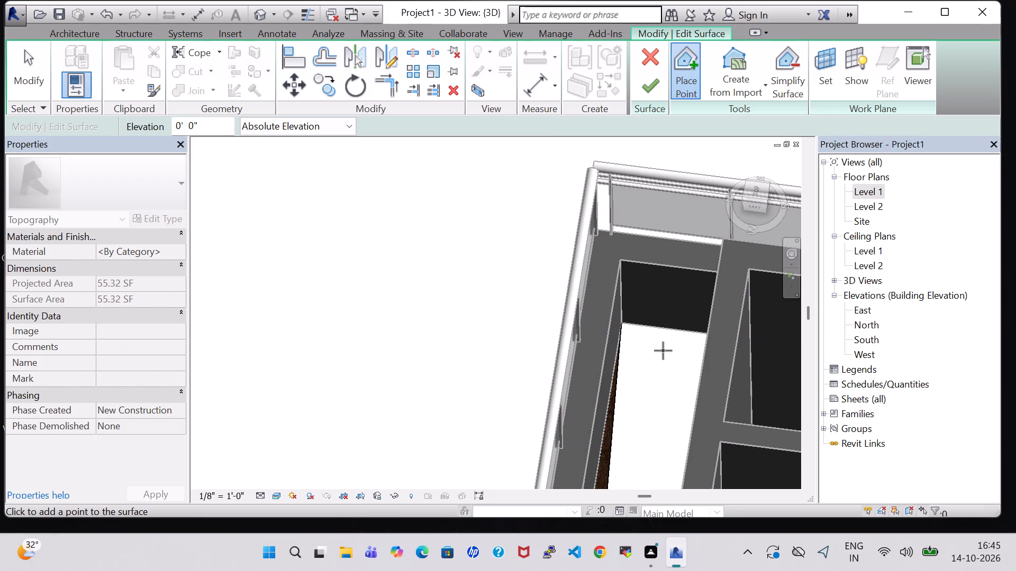
pyautogui.moveTo(663, 351); pyautogui.dragTo(619, 351, button='middle')
pyautogui.keyDown('shift'); pyautogui.moveTo(619, 351); pyautogui.dragTo(693, 370, button='middle'); pyautogui.keyUp('shift')
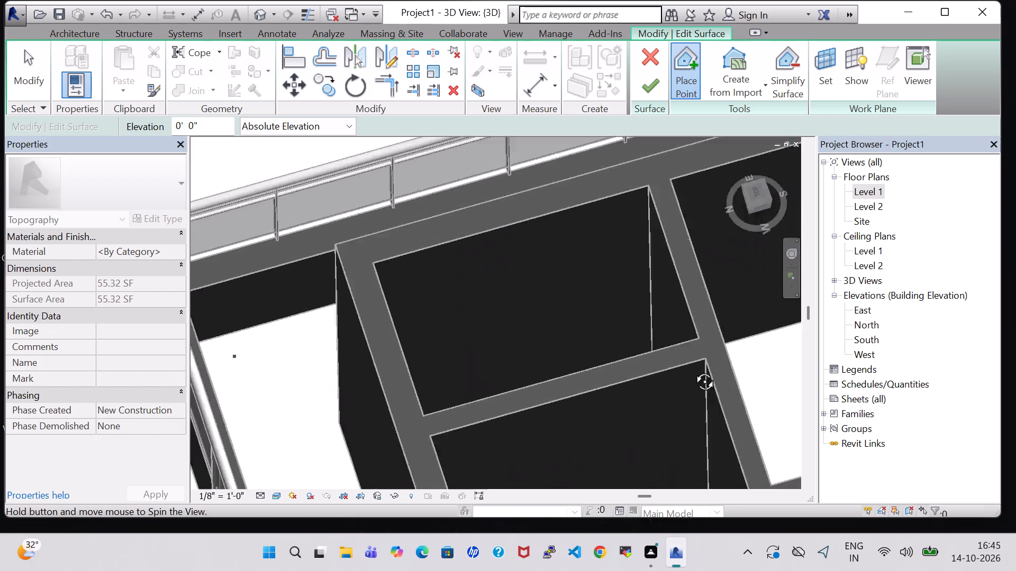
pyautogui.keyDown('shift'); pyautogui.moveTo(693, 370); pyautogui.dragTo(664, 367, button='middle'); pyautogui.keyUp('shift')
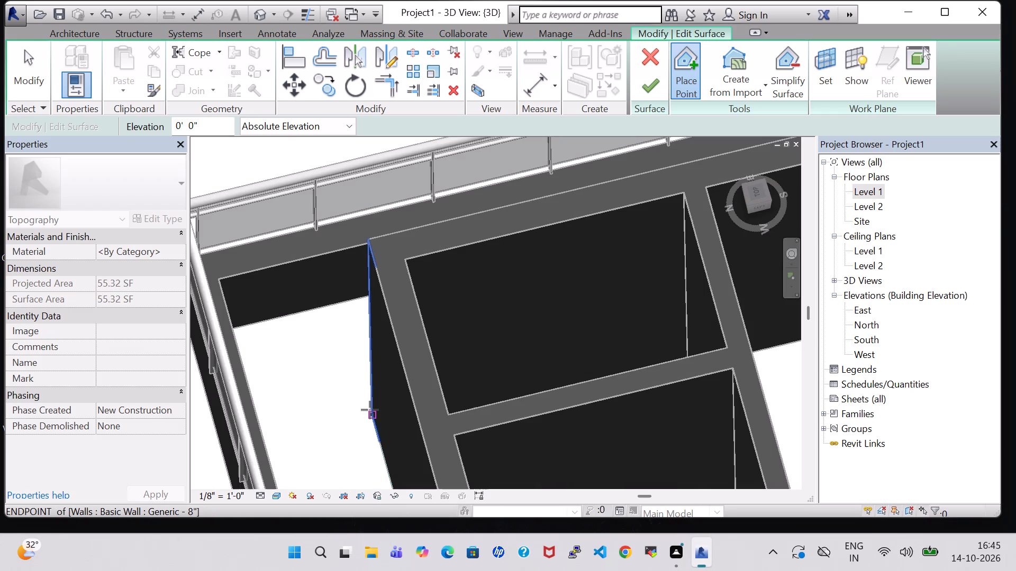
pyautogui.click(370, 410)
pyautogui.keyDown('shift'); pyautogui.moveTo(340, 323); pyautogui.dragTo(347, 326, button='middle'); pyautogui.keyUp('shift')
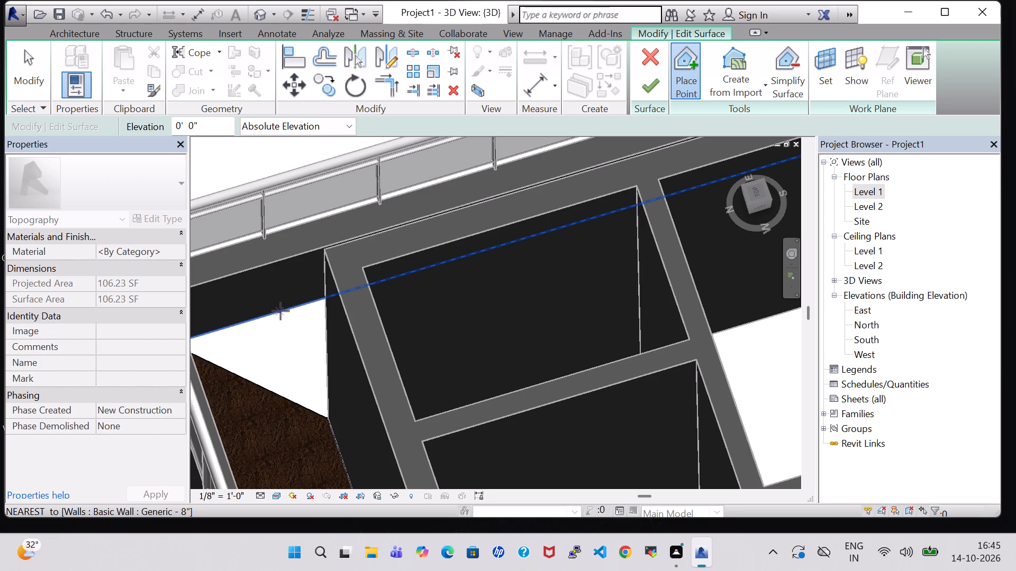
pyautogui.click(290, 312)
pyautogui.click(647, 87)
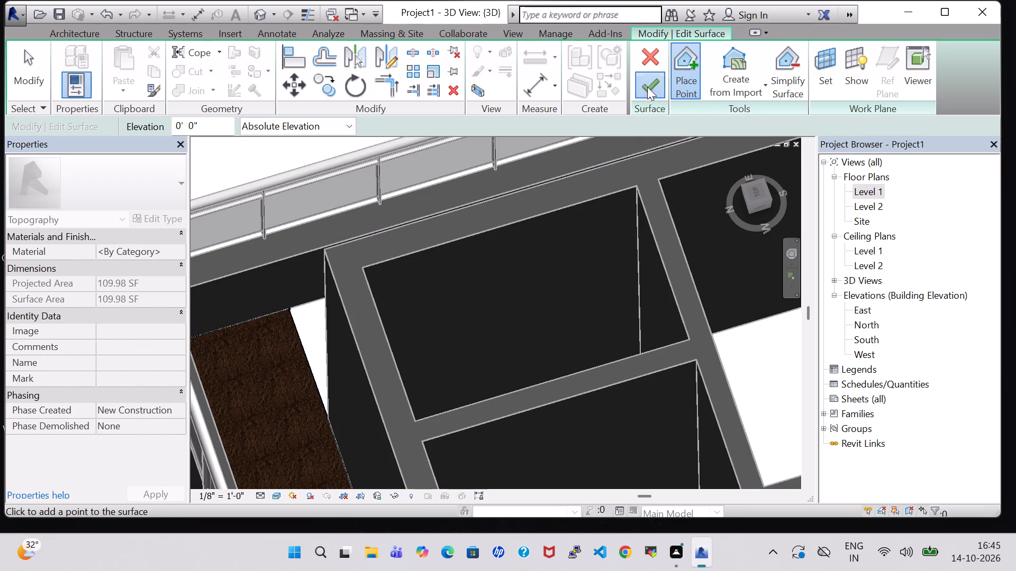
# Start a toposurface for the east passage with points where the north-passage surface meets the east boundary wall and the house's northeast corner.
pyautogui.keyDown('shift'); pyautogui.moveTo(288, 376); pyautogui.dragTo(342, 393, button='middle'); pyautogui.keyUp('shift')
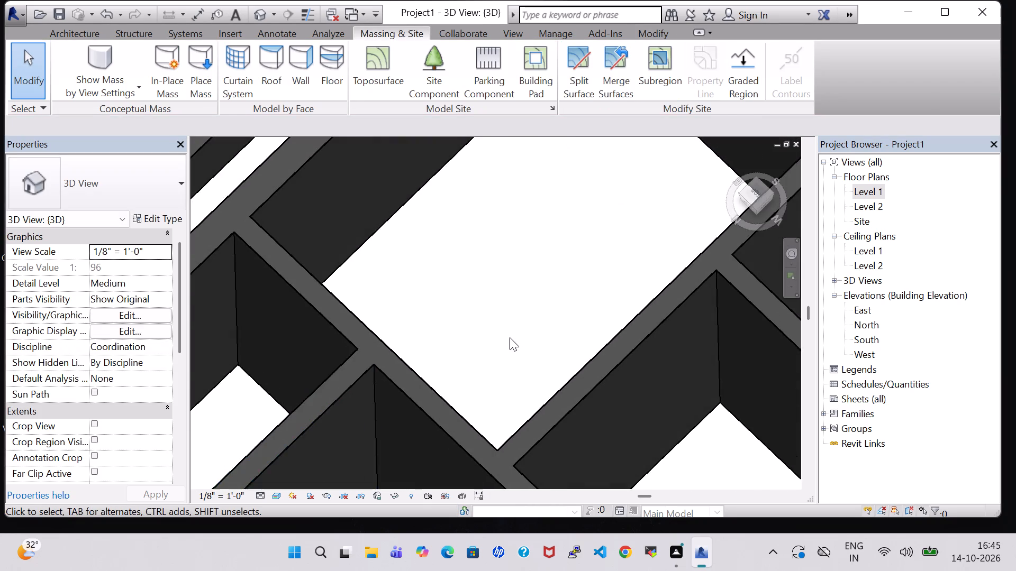
pyautogui.scroll(-7, 510, 338)
pyautogui.keyDown('shift'); pyautogui.moveTo(530, 400); pyautogui.dragTo(501, 369, button='middle'); pyautogui.keyUp('shift')
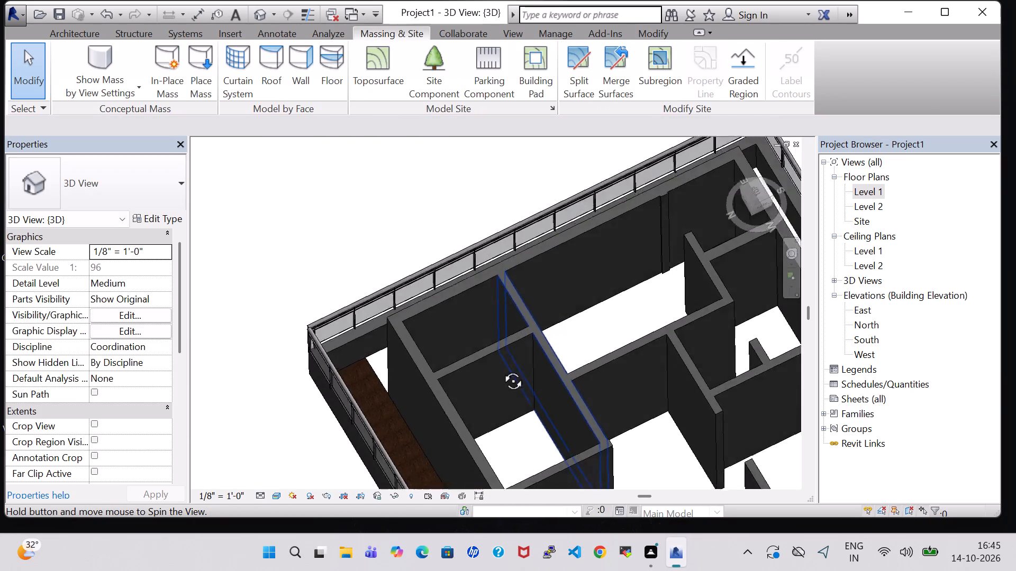
pyautogui.keyDown('shift'); pyautogui.moveTo(501, 369); pyautogui.dragTo(595, 362, button='middle'); pyautogui.keyUp('shift')
pyautogui.keyDown('shift'); pyautogui.scroll(-1, 547, 377); pyautogui.keyUp('shift')
pyautogui.moveTo(585, 434); pyautogui.dragTo(649, 344, button='middle')
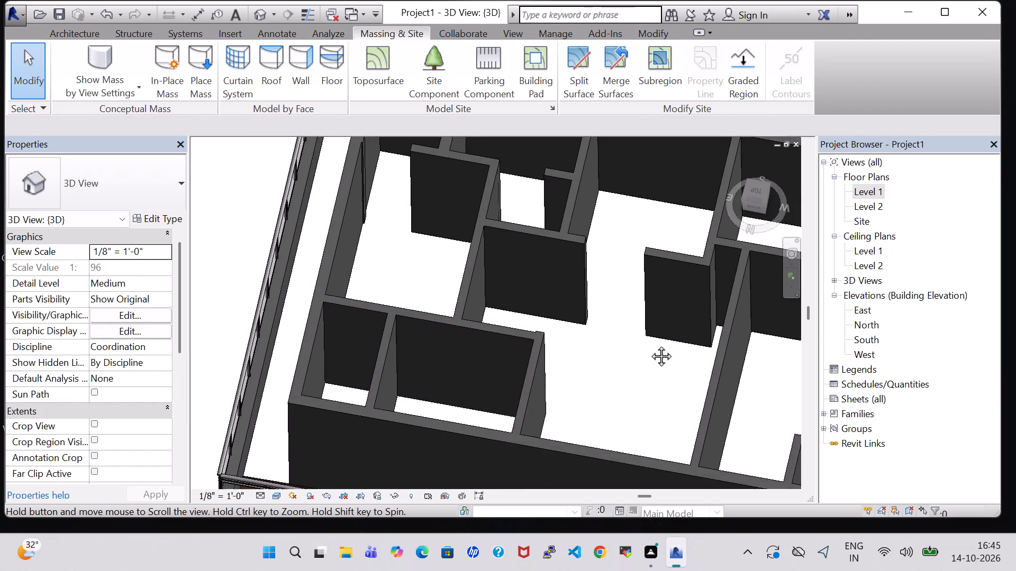
pyautogui.moveTo(649, 344); pyautogui.dragTo(648, 342, button='middle')
pyautogui.keyDown('shift'); pyautogui.moveTo(633, 350); pyautogui.dragTo(653, 327, button='middle'); pyautogui.keyUp('shift')
pyautogui.keyDown('shift'); pyautogui.moveTo(591, 363); pyautogui.dragTo(607, 367, button='middle'); pyautogui.keyUp('shift')
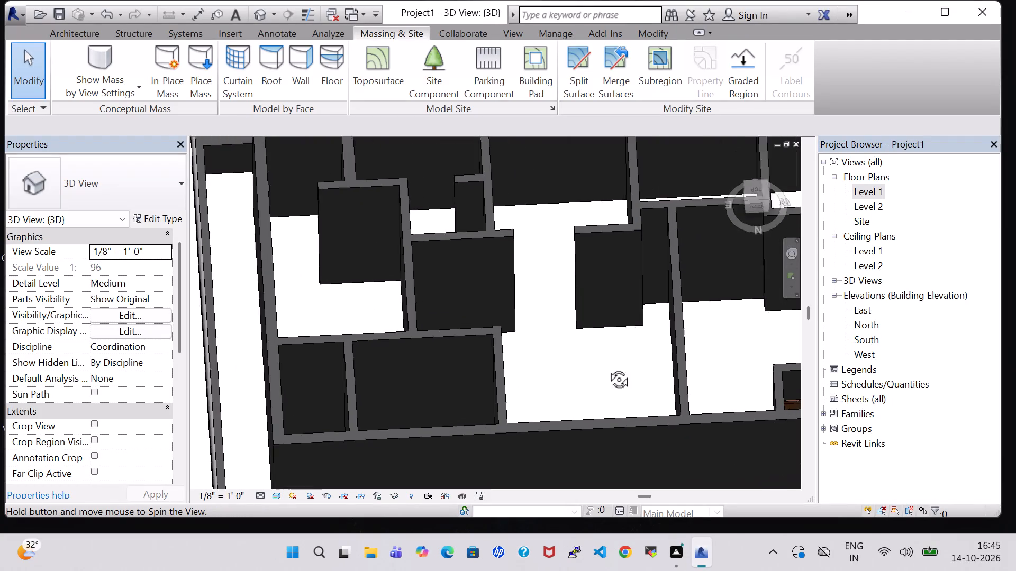
pyautogui.keyDown('shift'); pyautogui.moveTo(607, 367); pyautogui.dragTo(622, 366, button='middle'); pyautogui.keyUp('shift')
pyautogui.keyDown('shift'); pyautogui.moveTo(586, 357); pyautogui.dragTo(564, 308, button='middle'); pyautogui.keyUp('shift')
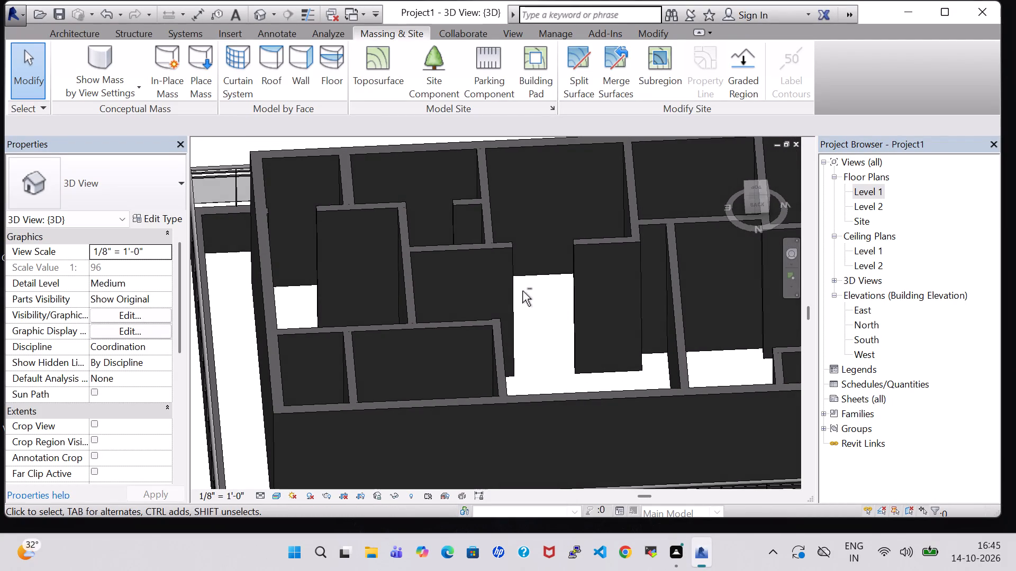
pyautogui.keyDown('shift'); pyautogui.moveTo(532, 289); pyautogui.dragTo(534, 316, button='middle'); pyautogui.keyUp('shift')
pyautogui.moveTo(534, 316); pyautogui.dragTo(536, 213, button='middle')
pyautogui.scroll(-2, 536, 213)
pyautogui.keyDown('shift'); pyautogui.moveTo(535, 216); pyautogui.dragTo(540, 293, button='middle'); pyautogui.keyUp('shift')
pyautogui.moveTo(597, 268); pyautogui.dragTo(583, 283, button='middle')
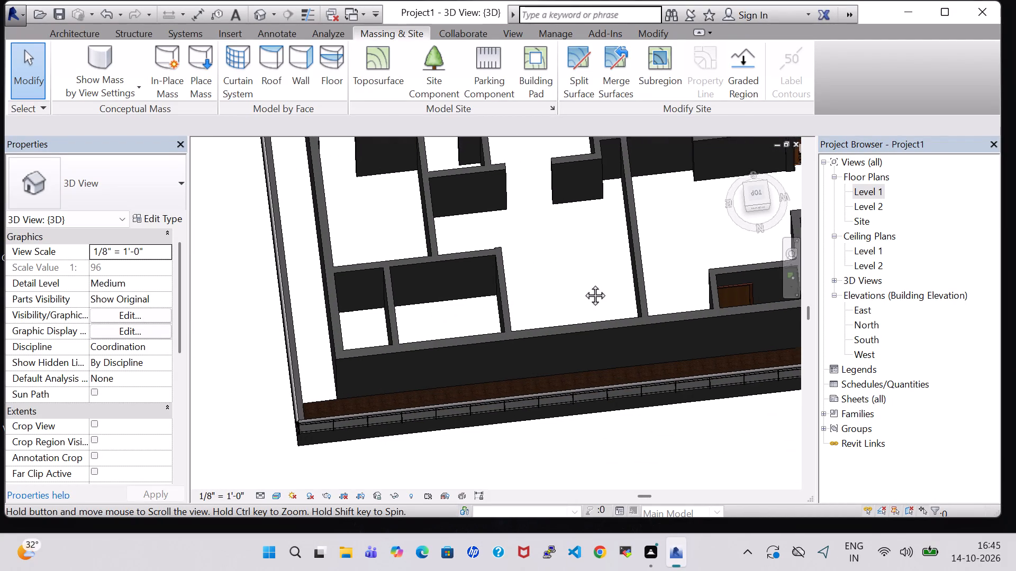
pyautogui.moveTo(583, 283); pyautogui.dragTo(574, 292, button='middle')
pyautogui.click(380, 66)
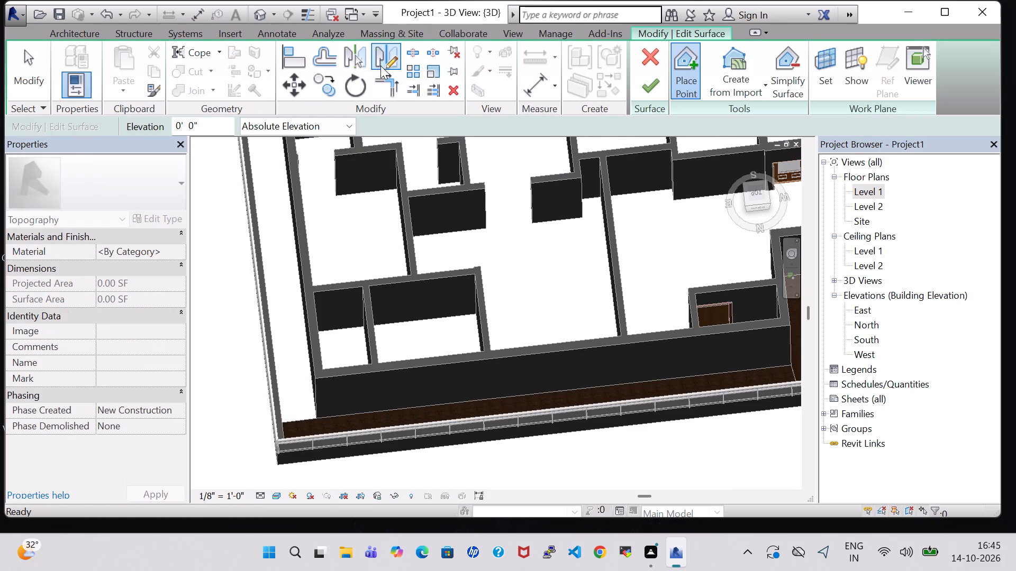
pyautogui.scroll(4, 321, 400)
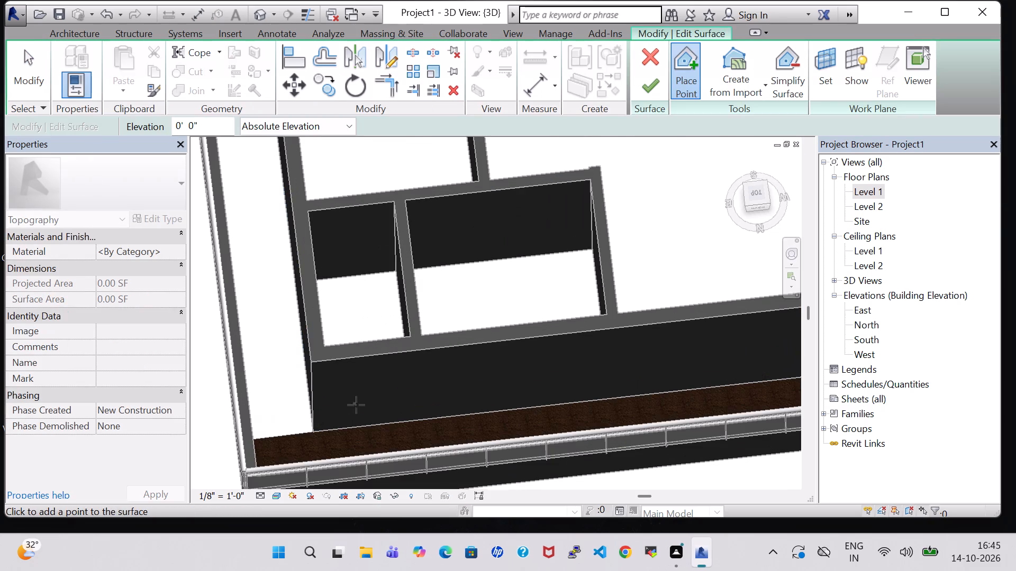
pyautogui.keyDown('shift'); pyautogui.moveTo(356, 405); pyautogui.dragTo(316, 422, button='middle'); pyautogui.keyUp('shift')
pyautogui.scroll(9, 295, 251)
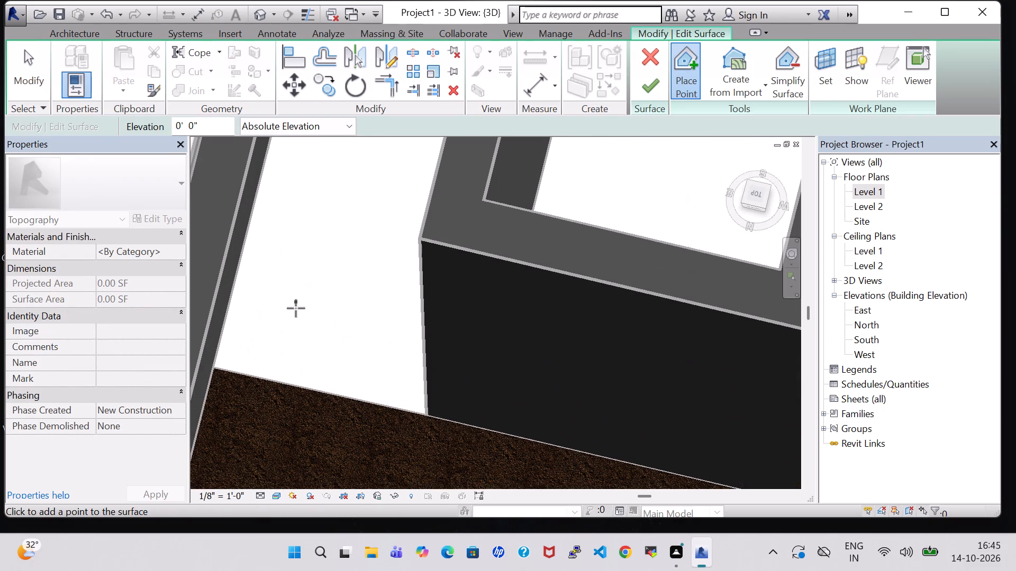
pyautogui.click(214, 367)
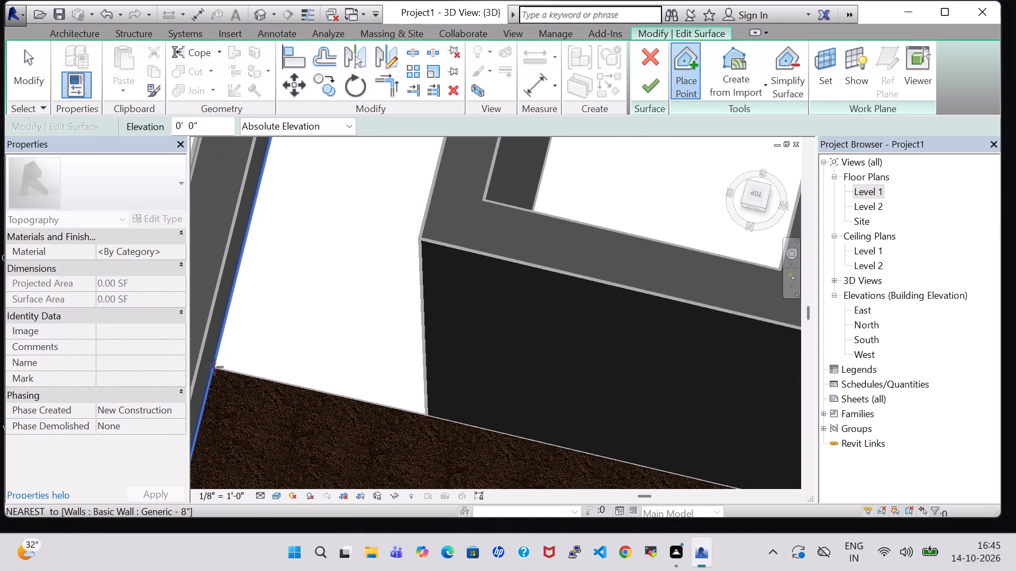
pyautogui.click(422, 413)
# Add points on the south boundary wall in line with the house and at the southeast boundary corner, and finish the east-passage toposurface.
pyautogui.keyDown('shift'); pyautogui.moveTo(383, 372); pyautogui.dragTo(414, 372, button='middle'); pyautogui.keyUp('shift')
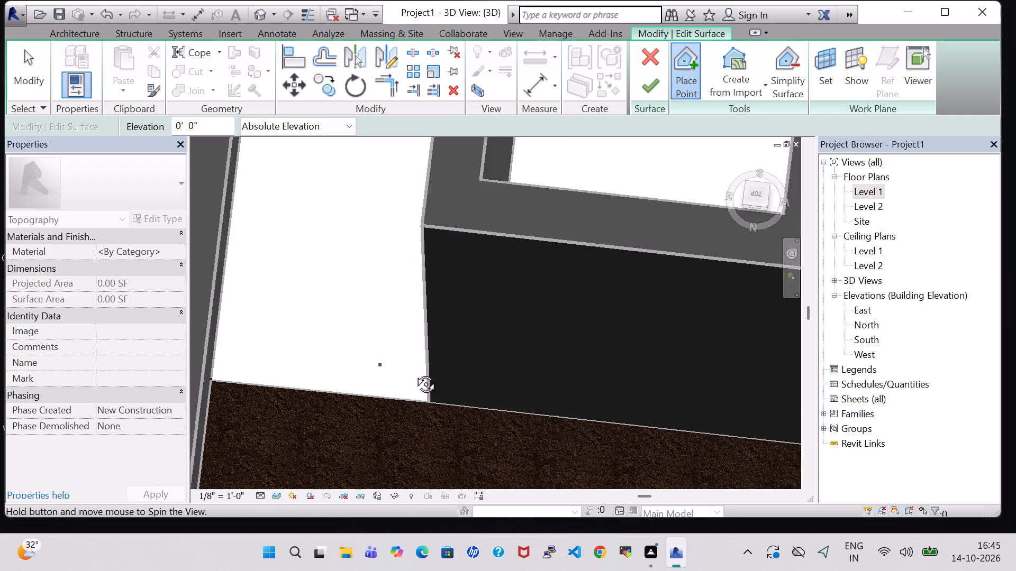
pyautogui.keyDown('shift'); pyautogui.moveTo(414, 372); pyautogui.dragTo(443, 371, button='middle'); pyautogui.keyUp('shift')
pyautogui.scroll(-6, 393, 224)
pyautogui.moveTo(342, 214); pyautogui.dragTo(325, 140, button='middle')
pyautogui.moveTo(324, 167); pyautogui.dragTo(383, 421, button='middle')
pyautogui.scroll(-1, 326, 168)
pyautogui.moveTo(364, 171); pyautogui.dragTo(380, 395, button='middle')
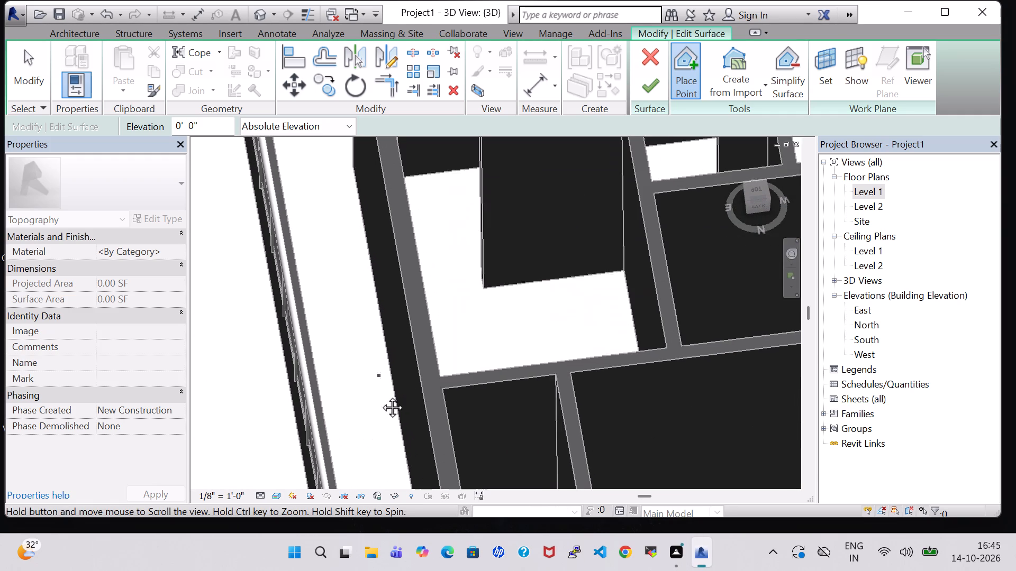
pyautogui.moveTo(380, 395); pyautogui.dragTo(380, 400, button='middle')
pyautogui.moveTo(323, 135); pyautogui.dragTo(330, 214, button='middle')
pyautogui.moveTo(330, 212); pyautogui.dragTo(352, 416, button='middle')
pyautogui.scroll(2, 352, 413)
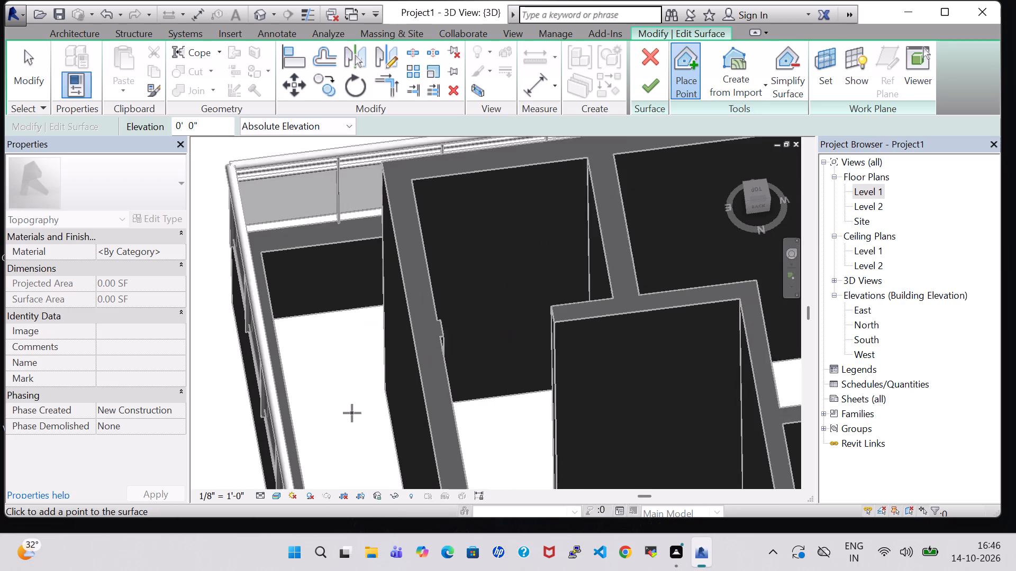
pyautogui.scroll(1, 352, 413)
pyautogui.click(373, 296)
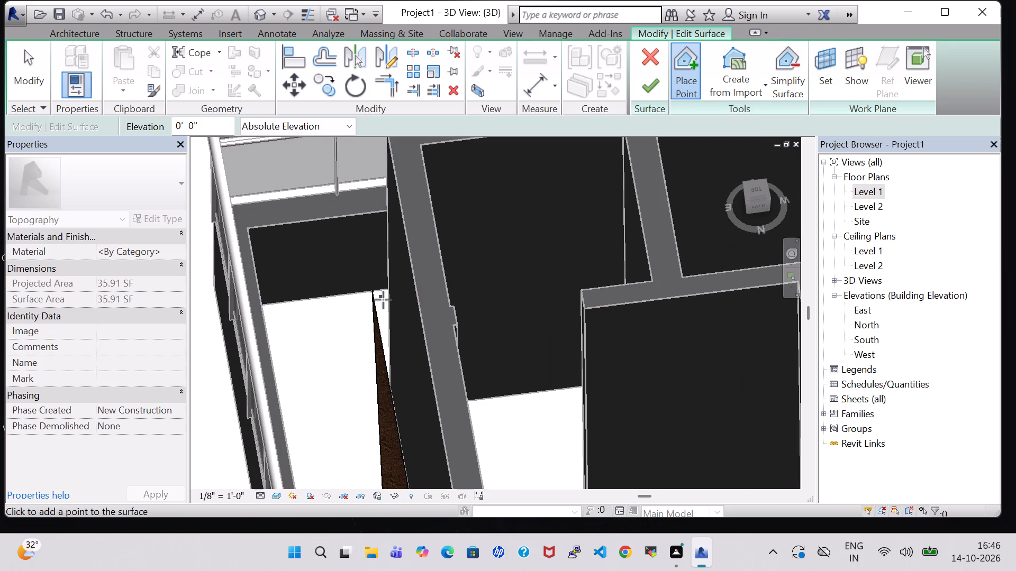
pyautogui.keyDown('shift'); pyautogui.moveTo(307, 310); pyautogui.dragTo(279, 299, button='middle'); pyautogui.keyUp('shift')
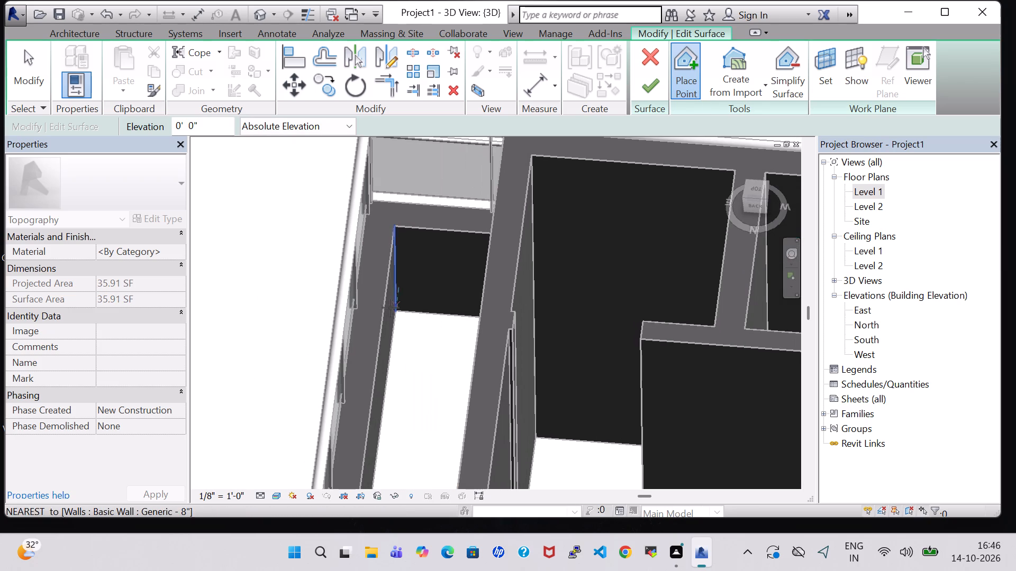
pyautogui.click(395, 313)
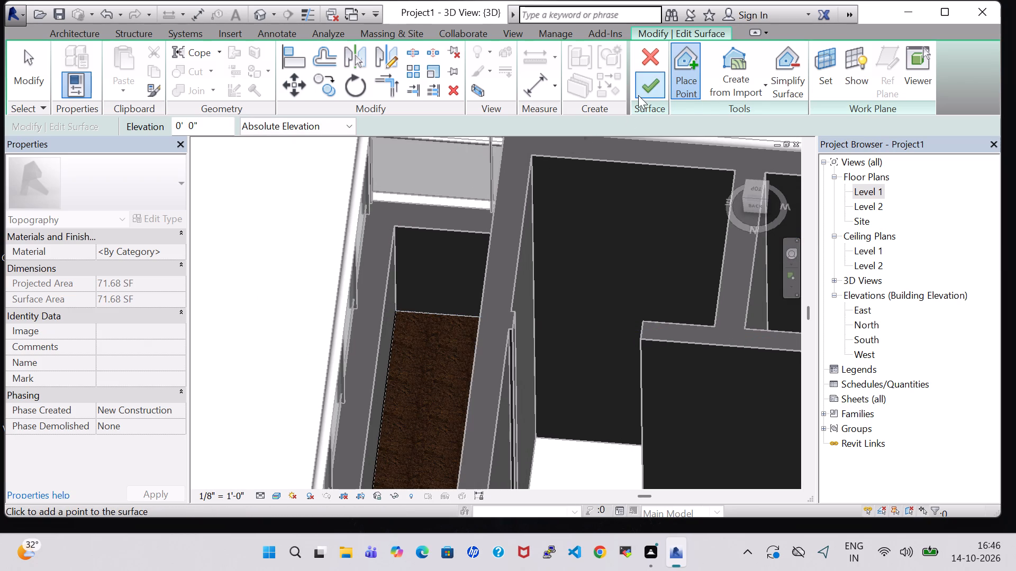
pyautogui.click(638, 95)
# Start a toposurface for the south passage with points where the yard surface meets the house's south wall and the south boundary wall.
pyautogui.scroll(-5, 328, 343)
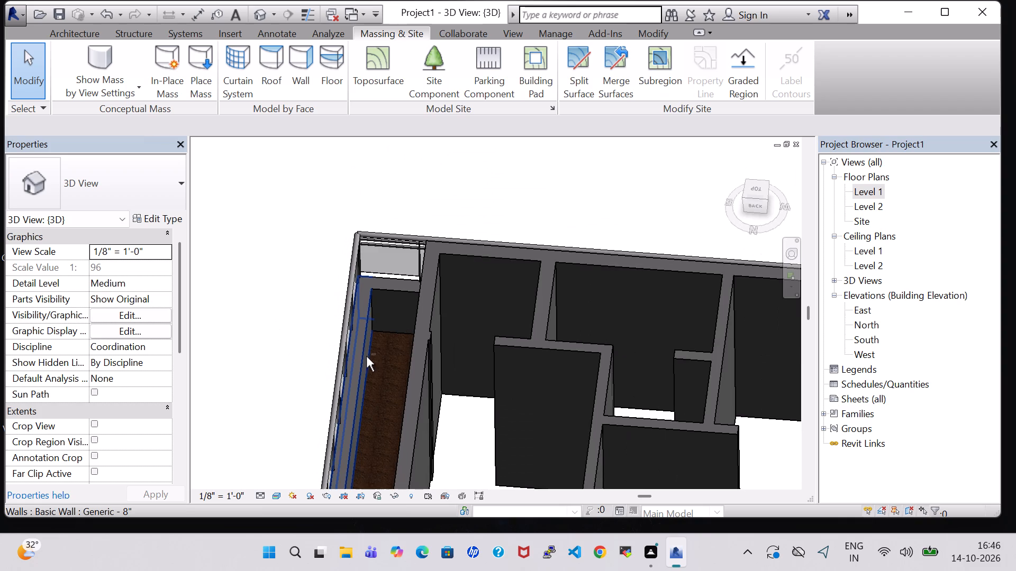
pyautogui.keyDown('shift'); pyautogui.moveTo(366, 356); pyautogui.dragTo(501, 401, button='middle'); pyautogui.keyUp('shift')
pyautogui.keyDown('shift'); pyautogui.scroll(-1, 366, 356); pyautogui.keyUp('shift')
pyautogui.moveTo(446, 391); pyautogui.dragTo(527, 373, button='middle')
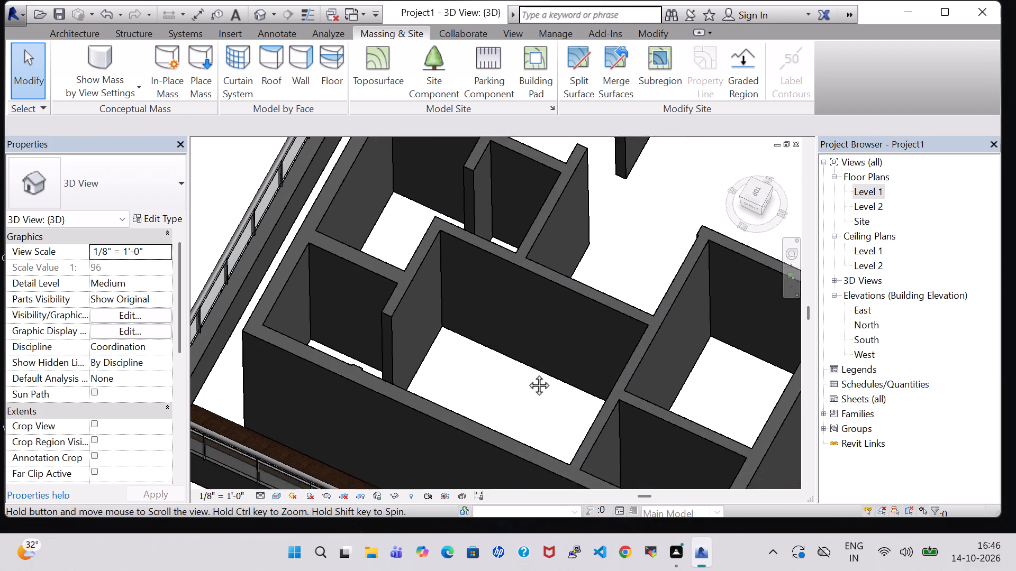
pyautogui.moveTo(527, 373); pyautogui.dragTo(544, 369, button='middle')
pyautogui.keyDown('shift'); pyautogui.moveTo(532, 367); pyautogui.dragTo(566, 310, button='middle'); pyautogui.keyUp('shift')
pyautogui.scroll(-3, 497, 326)
pyautogui.keyDown('shift'); pyautogui.moveTo(496, 326); pyautogui.dragTo(530, 270, button='middle'); pyautogui.keyUp('shift')
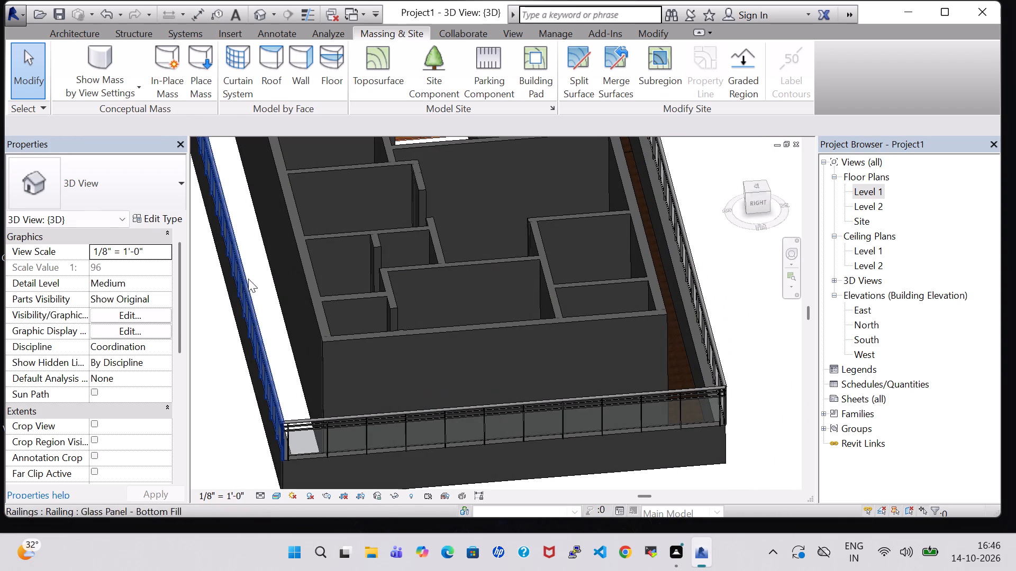
pyautogui.keyDown('shift'); pyautogui.moveTo(282, 312); pyautogui.dragTo(269, 325, button='middle'); pyautogui.keyUp('shift')
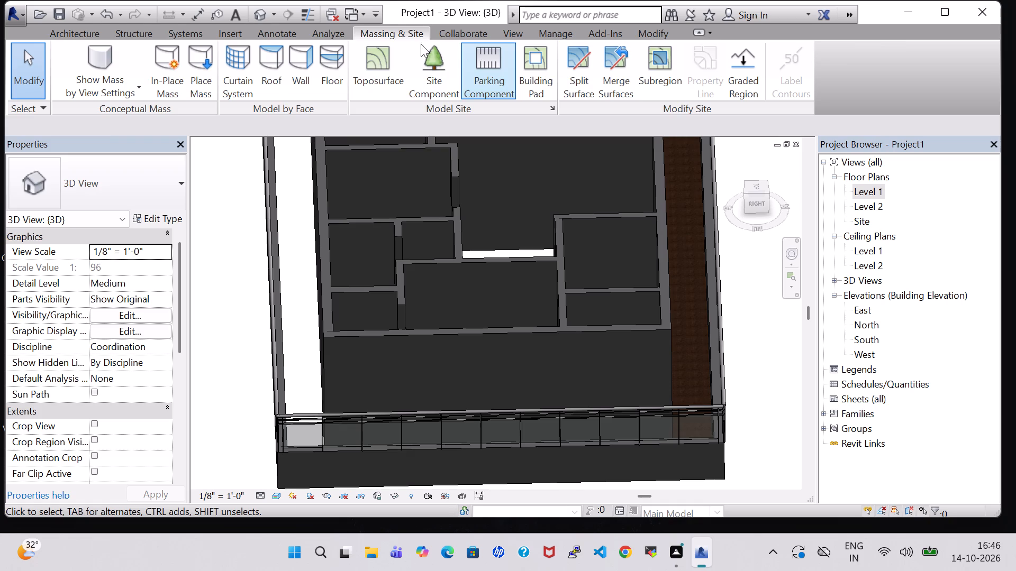
pyautogui.click(364, 67)
pyautogui.moveTo(302, 251); pyautogui.dragTo(322, 388, button='middle')
pyautogui.scroll(-1, 331, 357)
pyautogui.scroll(5, 316, 287)
pyautogui.scroll(5, 334, 192)
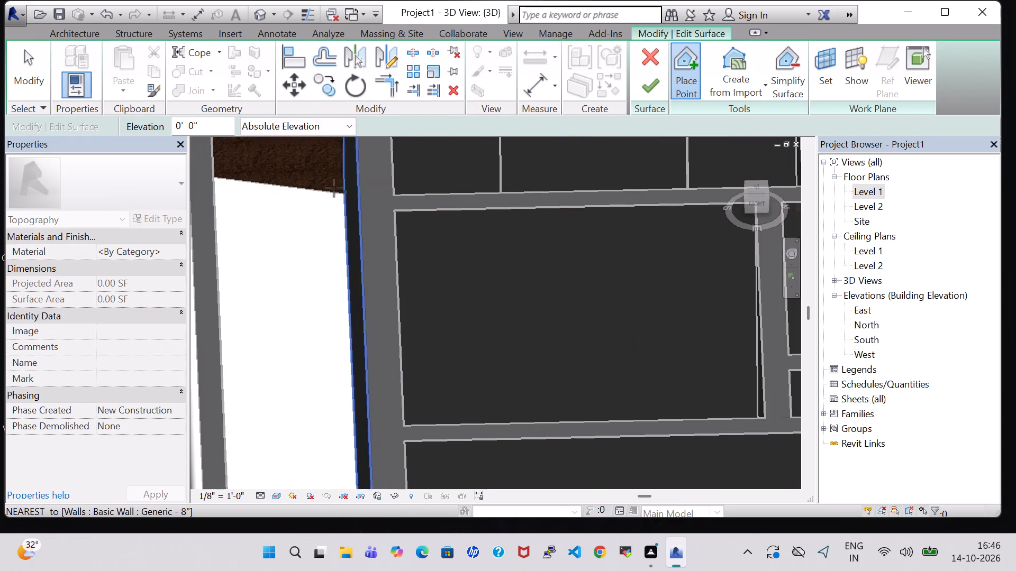
pyautogui.click(342, 192)
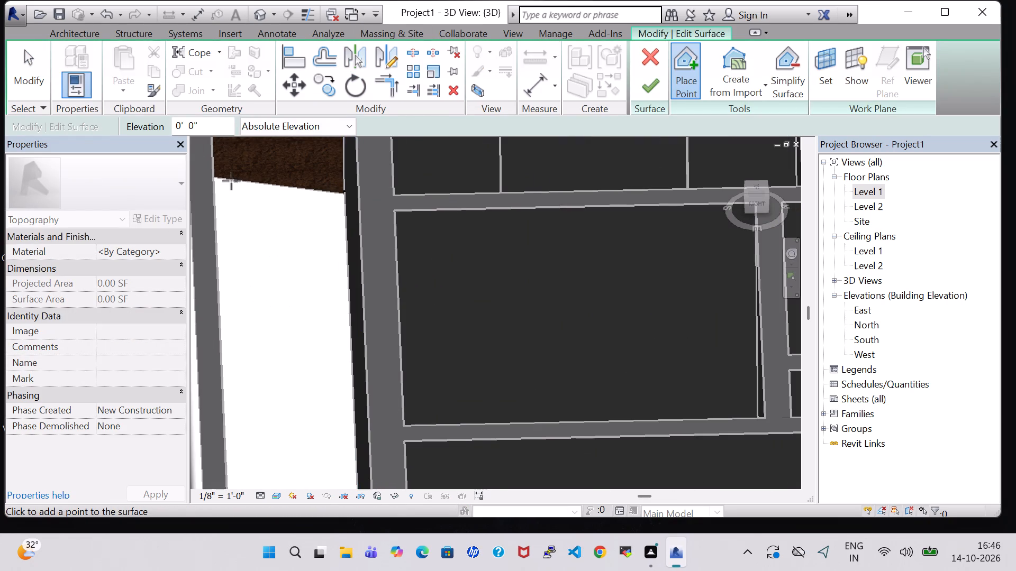
pyautogui.scroll(6, 225, 194)
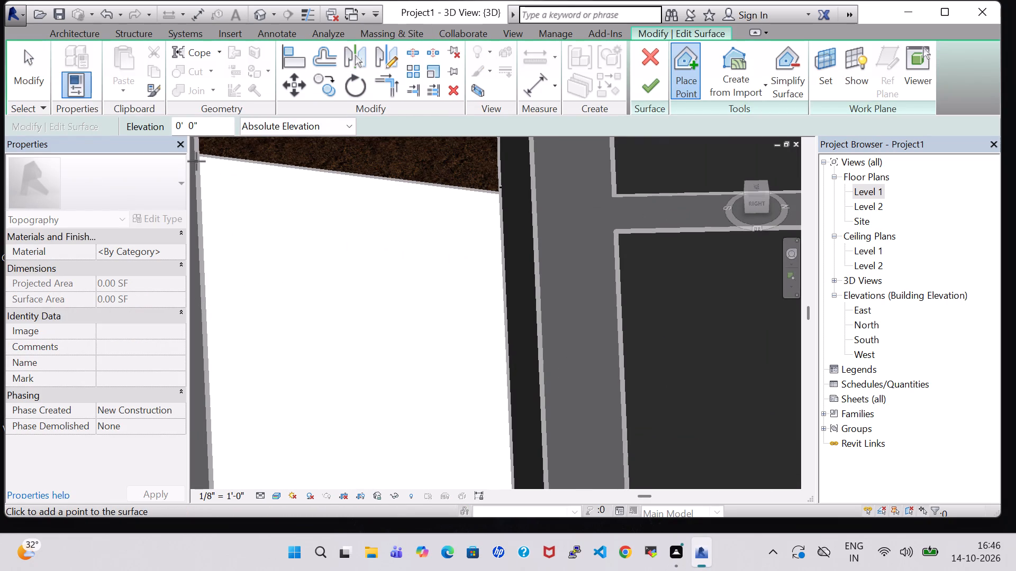
pyautogui.click(199, 156)
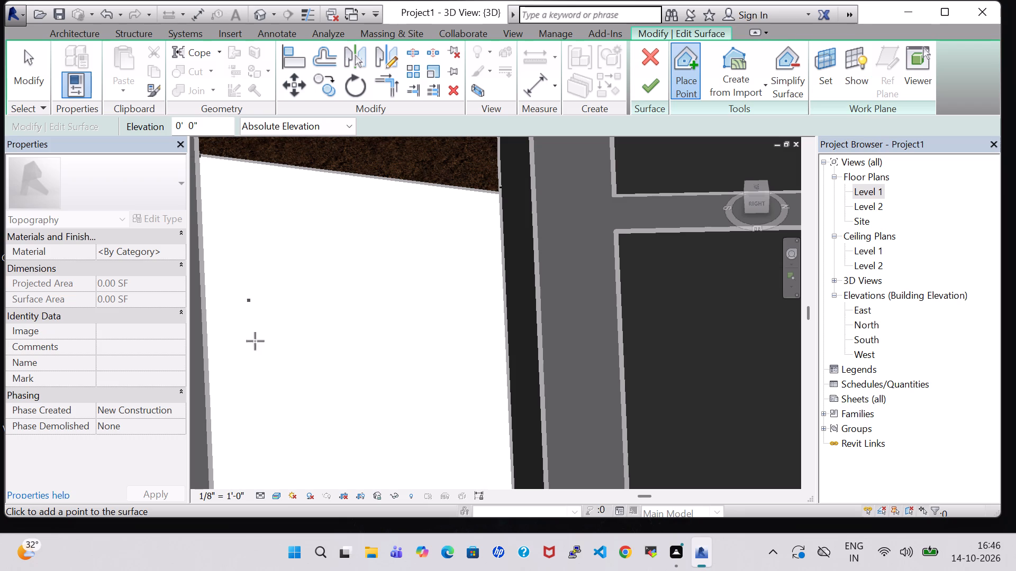
# Add a point to the south-passage toposurface at the house's southeast corner, along the edge of the east-passage surface.
pyautogui.scroll(-4, 257, 409)
pyautogui.moveTo(259, 400); pyautogui.dragTo(268, 337, button='middle')
pyautogui.scroll(-5, 268, 337)
pyautogui.moveTo(282, 357); pyautogui.dragTo(281, 235, button='middle')
pyautogui.scroll(-5, 281, 235)
pyautogui.moveTo(277, 272); pyautogui.dragTo(278, 234, button='middle')
pyautogui.moveTo(278, 431); pyautogui.dragTo(280, 282, button='middle')
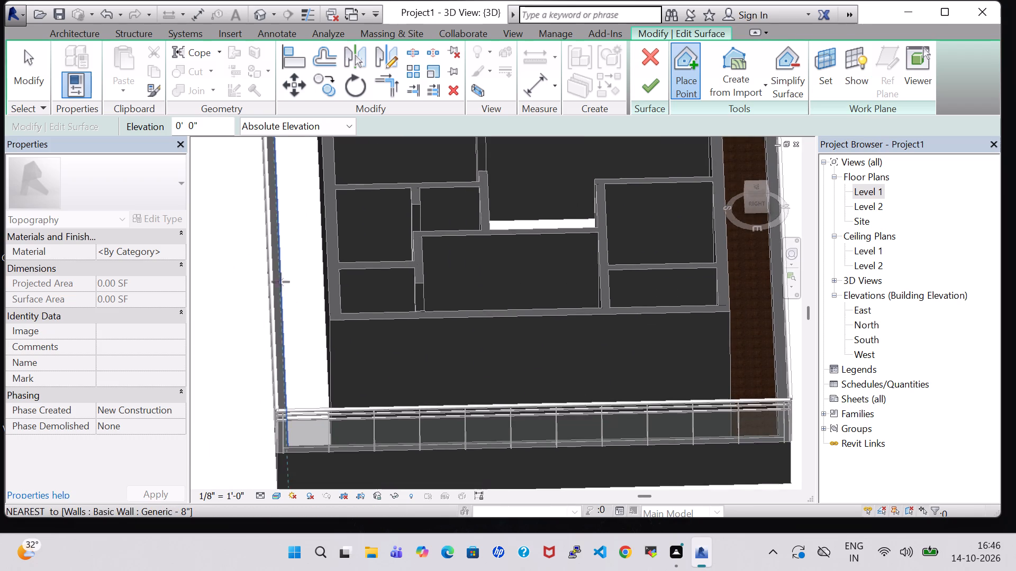
pyautogui.scroll(2, 287, 341)
pyautogui.keyDown('shift'); pyautogui.moveTo(287, 340); pyautogui.dragTo(405, 380, button='middle'); pyautogui.keyUp('shift')
pyautogui.keyDown('shift'); pyautogui.scroll(-1, 302, 347); pyautogui.keyUp('shift')
pyautogui.moveTo(447, 251); pyautogui.dragTo(306, 360, button='middle')
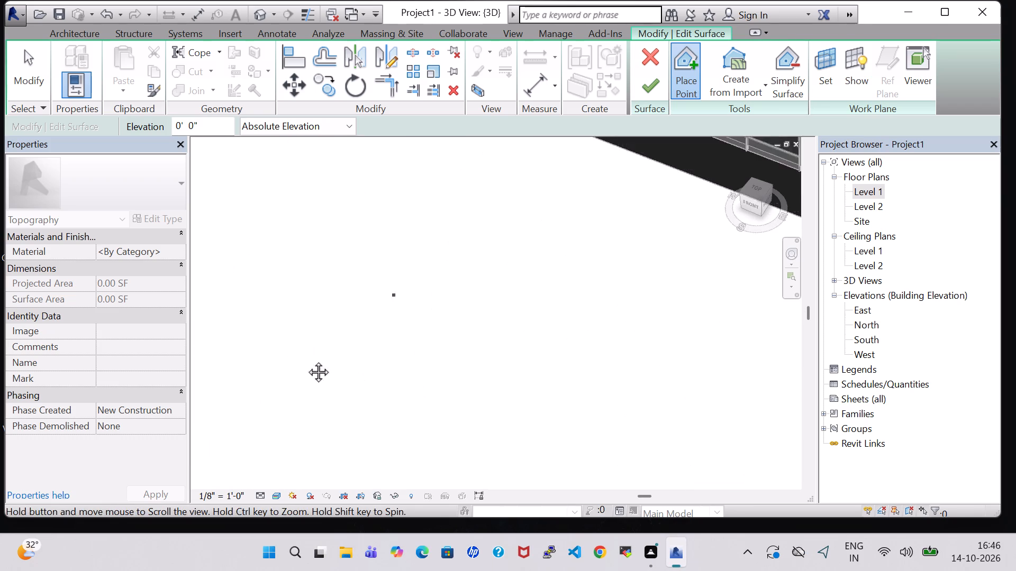
pyautogui.moveTo(306, 360); pyautogui.dragTo(268, 404, button='middle')
pyautogui.keyDown('shift'); pyautogui.moveTo(578, 398); pyautogui.dragTo(625, 388, button='middle'); pyautogui.keyUp('shift')
pyautogui.moveTo(555, 274); pyautogui.dragTo(330, 501, button='middle')
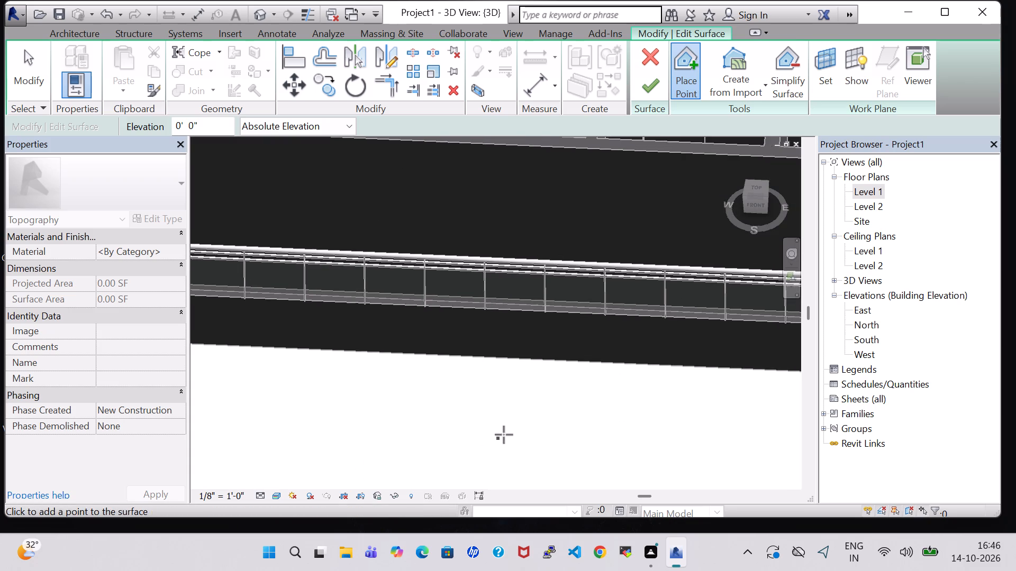
pyautogui.moveTo(515, 437); pyautogui.dragTo(633, 381, button='middle')
pyautogui.moveTo(316, 220); pyautogui.dragTo(462, 400, button='middle')
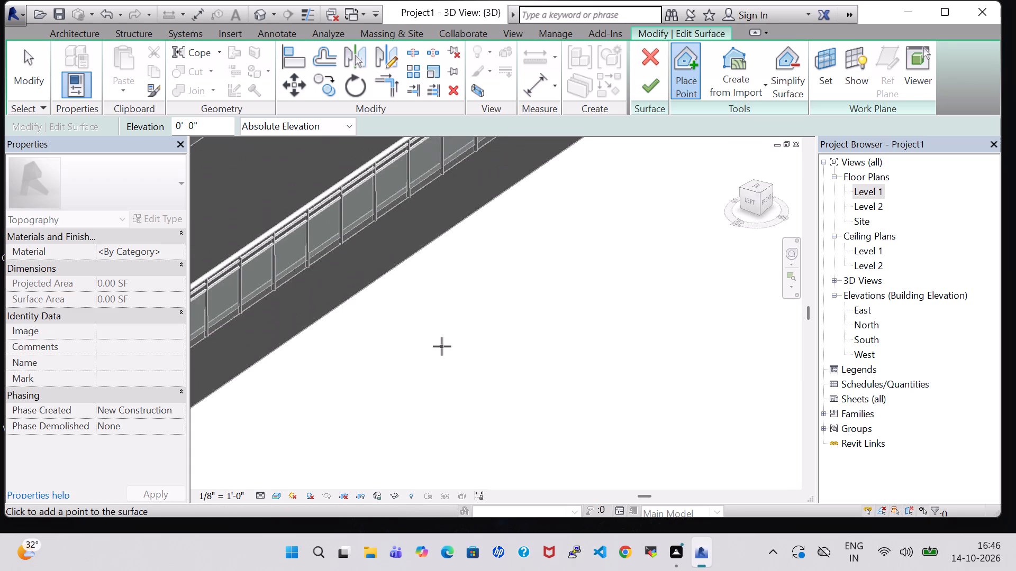
pyautogui.keyDown('shift'); pyautogui.moveTo(442, 346); pyautogui.dragTo(460, 332, button='middle'); pyautogui.keyUp('shift')
pyautogui.moveTo(335, 289); pyautogui.dragTo(565, 369, button='middle')
pyautogui.keyDown('shift'); pyautogui.moveTo(565, 369); pyautogui.dragTo(616, 376, button='middle'); pyautogui.keyUp('shift')
pyautogui.scroll(-2, 286, 259)
pyautogui.moveTo(341, 242); pyautogui.dragTo(368, 355, button='middle')
pyautogui.scroll(4, 328, 342)
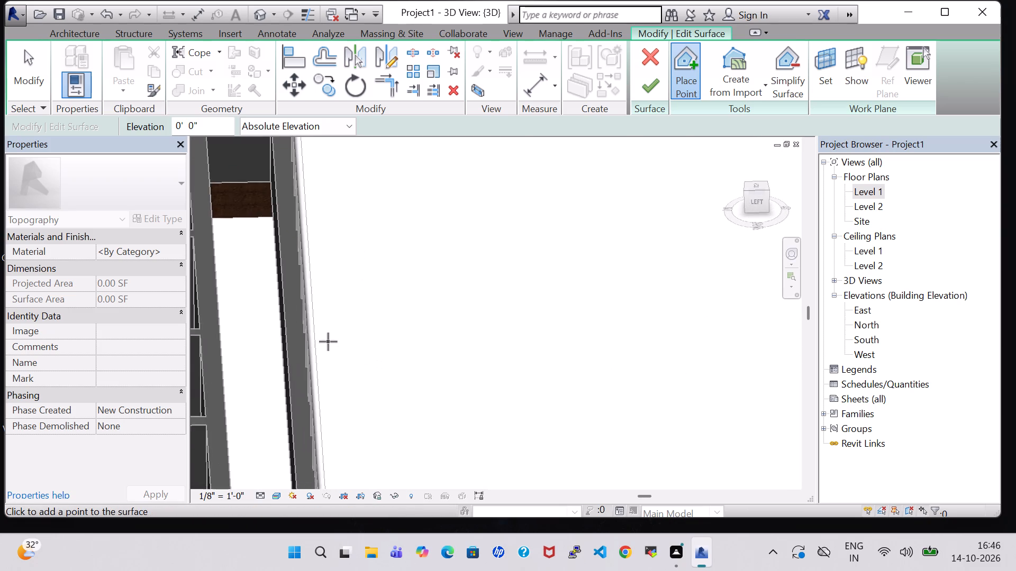
pyautogui.scroll(3, 328, 342)
pyautogui.moveTo(364, 294); pyautogui.dragTo(576, 466, button='middle')
pyautogui.keyDown('shift'); pyautogui.moveTo(600, 362); pyautogui.dragTo(583, 357, button='middle'); pyautogui.keyUp('shift')
pyautogui.scroll(2, 673, 412)
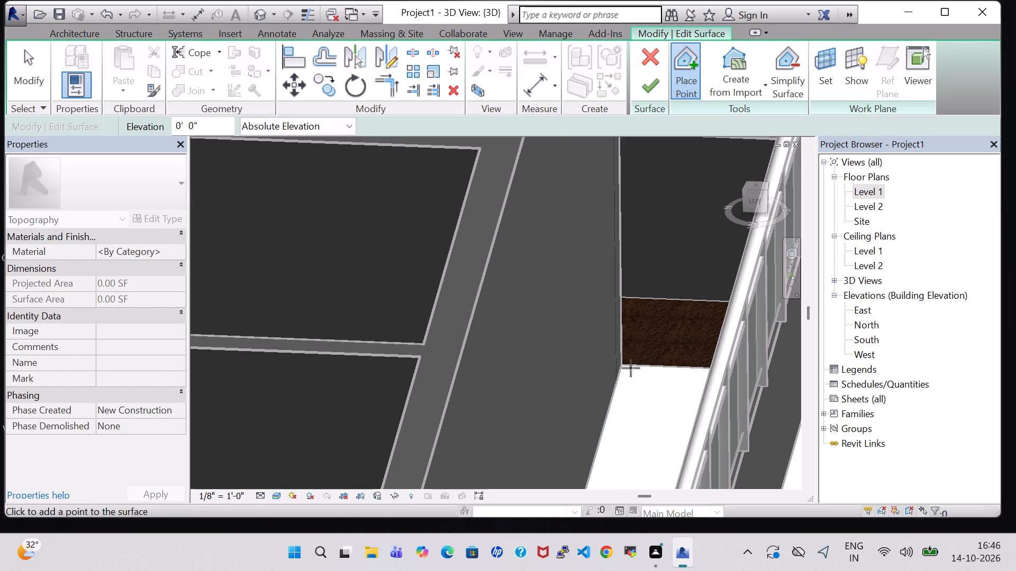
pyautogui.click(625, 367)
# Add points where the east-passage surface meets the south boundary wall, and finish the south-passage toposurface.
pyautogui.moveTo(635, 383); pyautogui.dragTo(661, 395, button='middle')
pyautogui.keyDown('shift'); pyautogui.moveTo(661, 395); pyautogui.dragTo(675, 401, button='middle'); pyautogui.keyUp('shift')
pyautogui.keyDown('shift'); pyautogui.moveTo(536, 406); pyautogui.dragTo(550, 409, button='middle'); pyautogui.keyUp('shift')
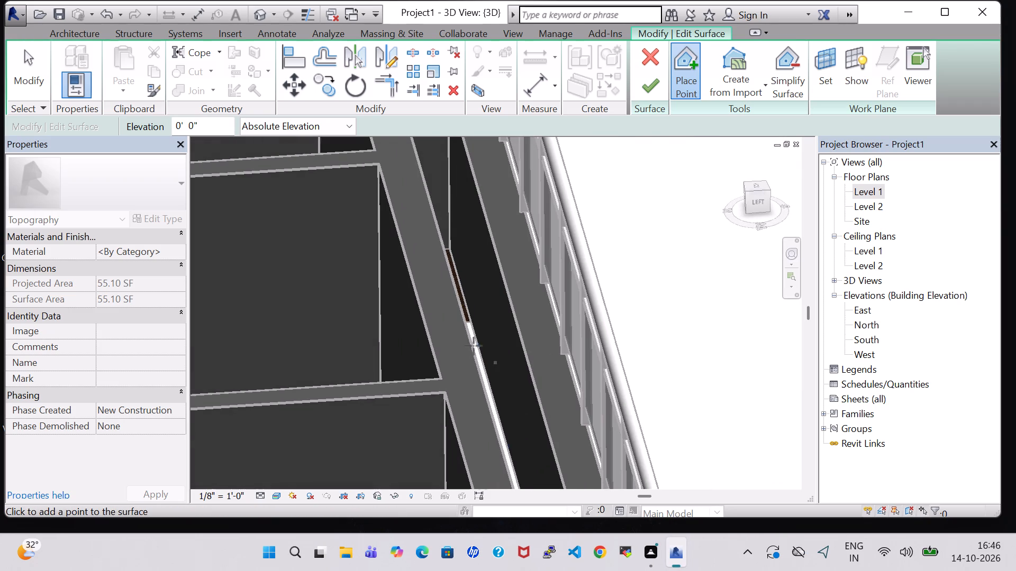
pyautogui.scroll(3, 465, 333)
pyautogui.keyDown('shift'); pyautogui.moveTo(511, 338); pyautogui.dragTo(493, 349, button='middle'); pyautogui.keyUp('shift')
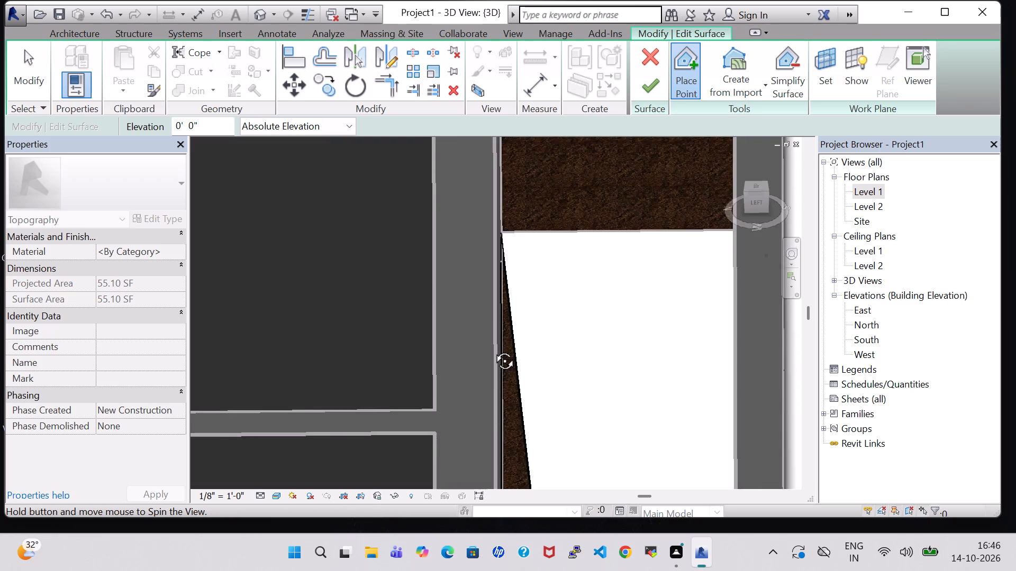
pyautogui.keyDown('shift'); pyautogui.moveTo(493, 349); pyautogui.dragTo(501, 353, button='middle'); pyautogui.keyUp('shift')
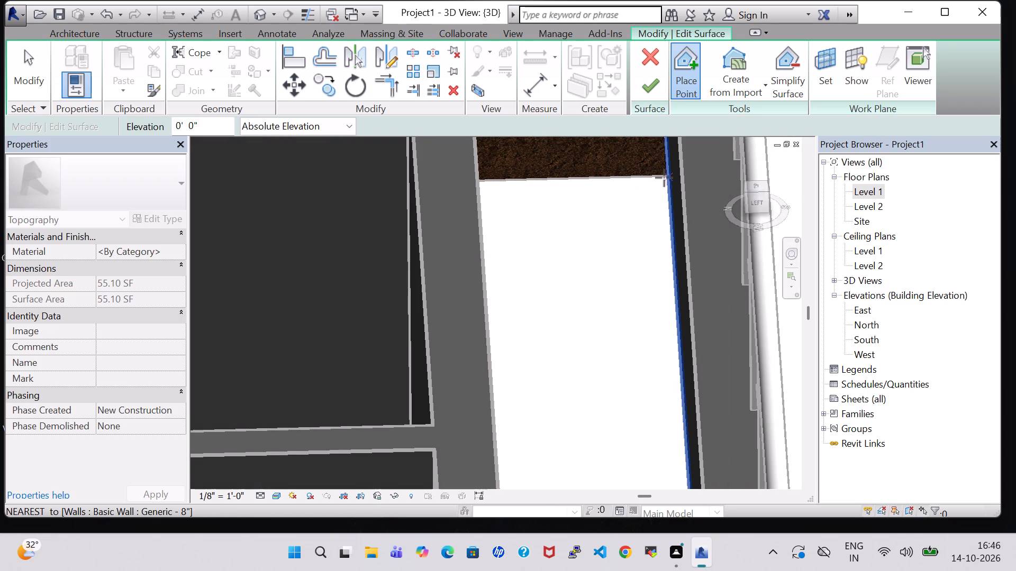
pyautogui.click(664, 178)
pyautogui.scroll(4, 646, 203)
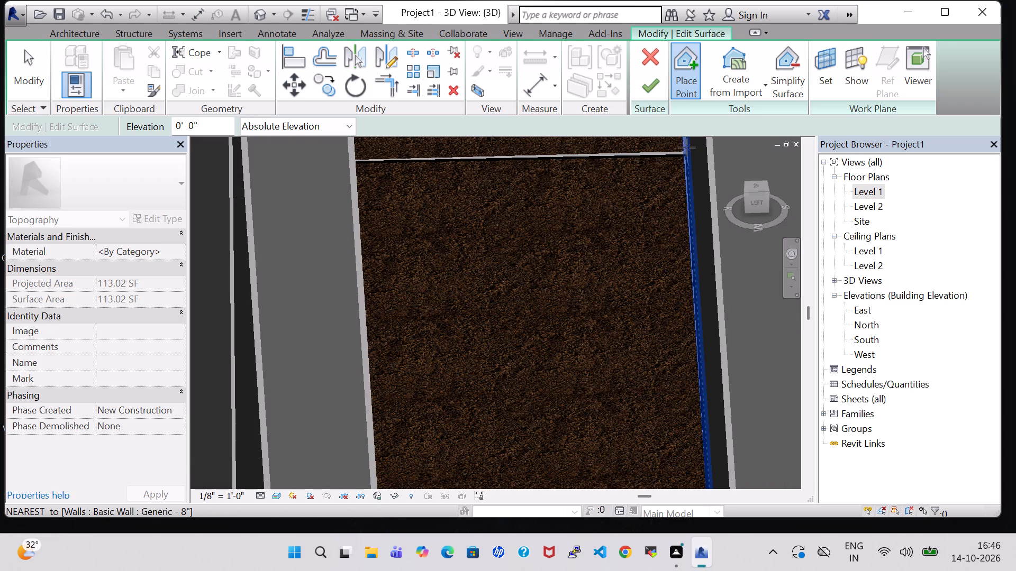
pyautogui.click(681, 154)
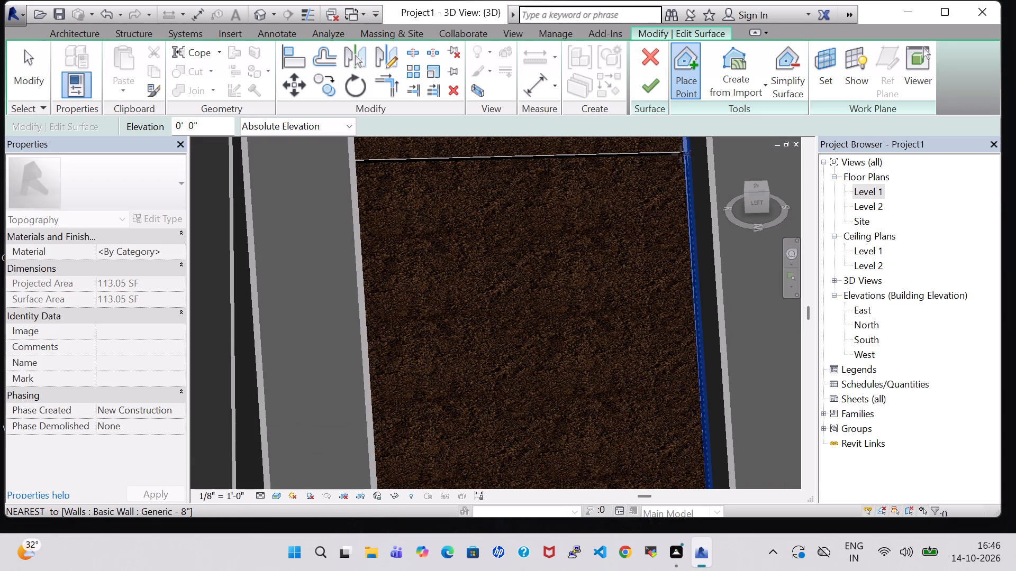
pyautogui.click(681, 150)
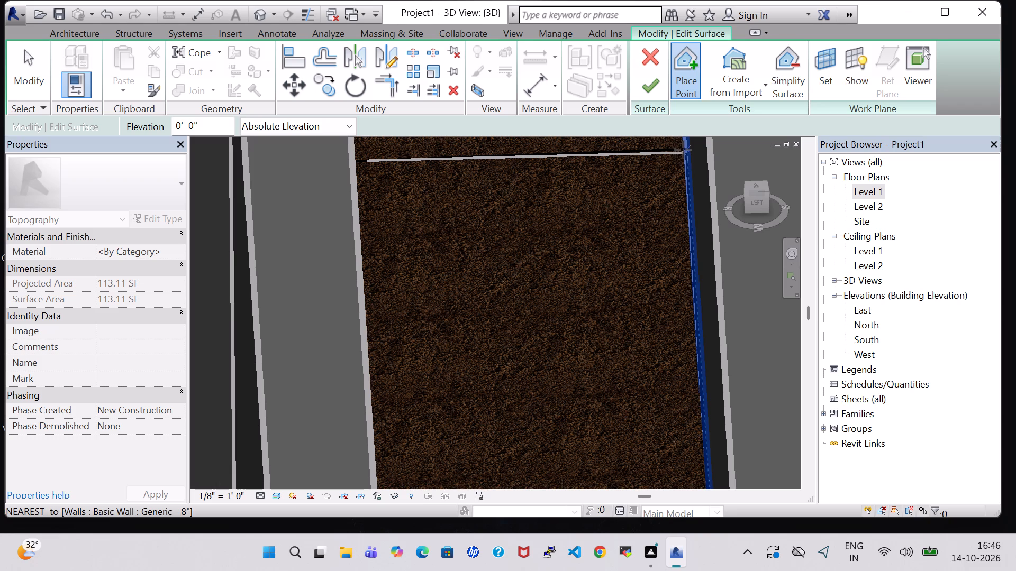
pyautogui.click(682, 155)
pyautogui.click(682, 155)
pyautogui.click(651, 91)
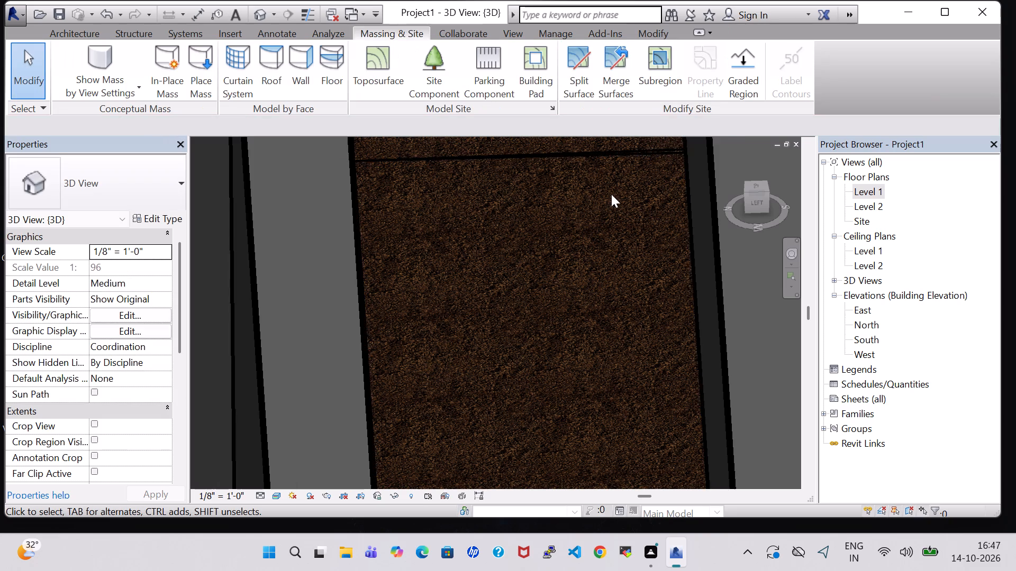
# Nudge the RPC Beetle car in the front yard away from the north boundary wall, toward the entrance door, and deselect it.
pyautogui.scroll(-7, 558, 263)
pyautogui.keyDown('shift'); pyautogui.moveTo(534, 345); pyautogui.dragTo(536, 286, button='middle'); pyautogui.keyUp('shift')
pyautogui.scroll(-8, 536, 286)
pyautogui.keyDown('shift'); pyautogui.moveTo(606, 364); pyautogui.dragTo(563, 320, button='middle'); pyautogui.keyUp('shift')
pyautogui.scroll(-2, 554, 320)
pyautogui.keyDown('shift'); pyautogui.moveTo(438, 256); pyautogui.dragTo(478, 269, button='middle'); pyautogui.keyUp('shift')
pyautogui.keyDown('shift'); pyautogui.moveTo(632, 307); pyautogui.dragTo(633, 338, button='middle'); pyautogui.keyUp('shift')
pyautogui.scroll(-1, 633, 338)
pyautogui.moveTo(633, 338); pyautogui.dragTo(664, 299, button='middle')
pyautogui.keyDown('shift'); pyautogui.moveTo(662, 302); pyautogui.dragTo(655, 338, button='middle'); pyautogui.keyUp('shift')
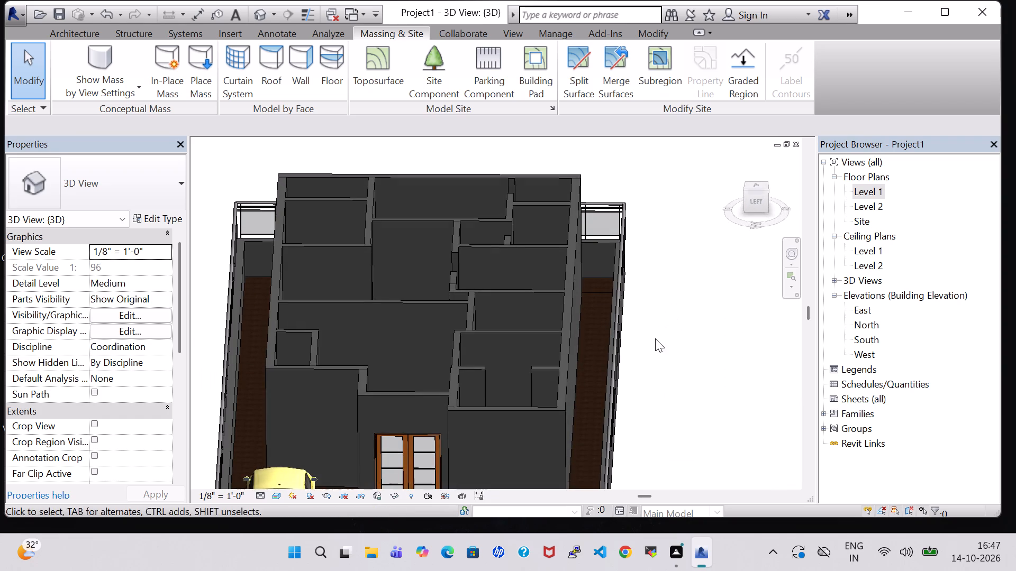
pyautogui.moveTo(655, 338); pyautogui.dragTo(681, 238, button='middle')
pyautogui.keyDown('shift'); pyautogui.moveTo(648, 300); pyautogui.dragTo(655, 303, button='middle'); pyautogui.keyUp('shift')
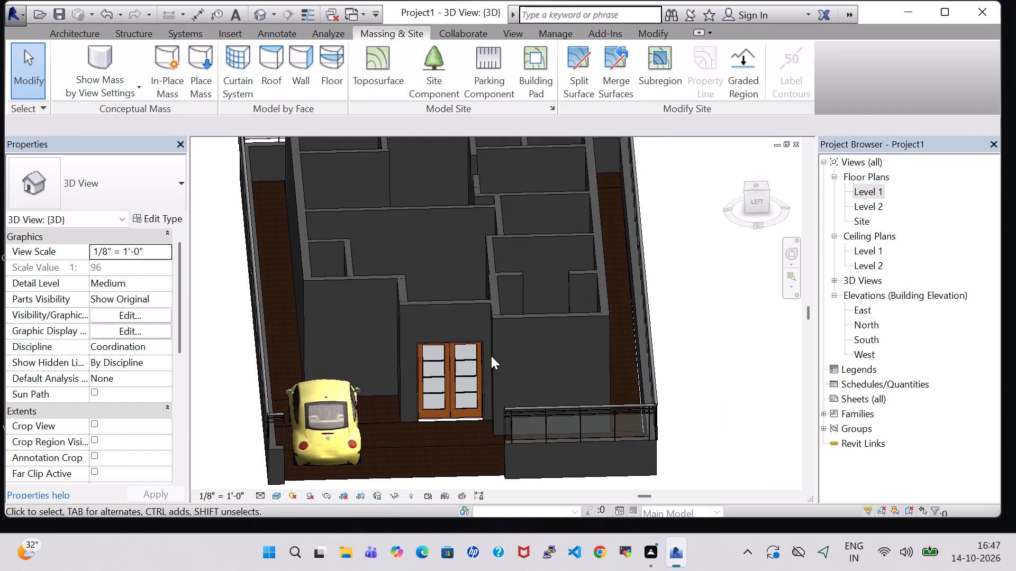
pyautogui.click(352, 432)
pyautogui.press('Right')
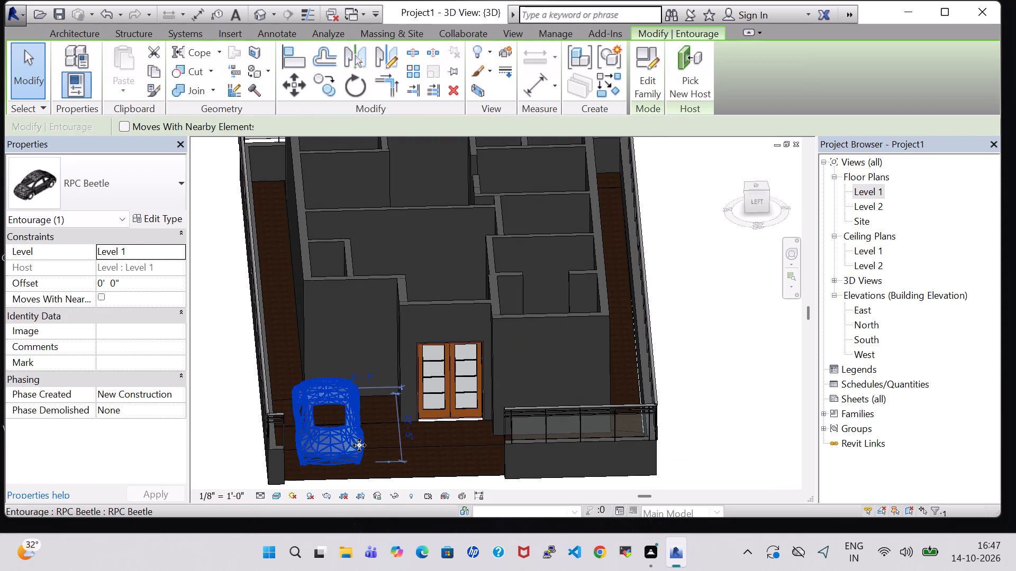
pyautogui.press('Right')
pyautogui.press('Right')
pyautogui.press('Right')
pyautogui.press('Right')
pyautogui.press('Right')
pyautogui.press('Right')
pyautogui.press('Right')
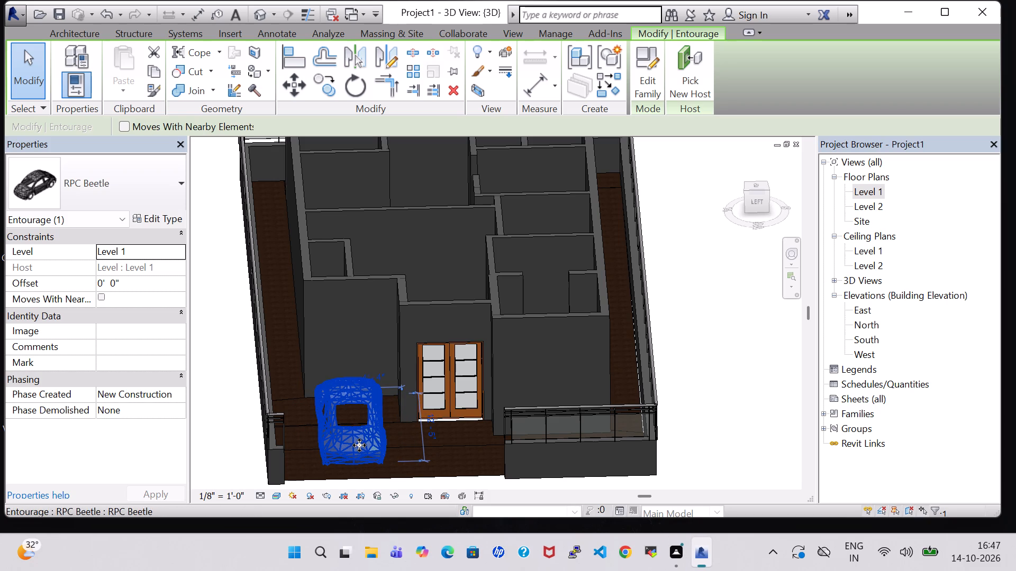
pyautogui.press('Left')
pyautogui.press('Down')
pyautogui.press('Left')
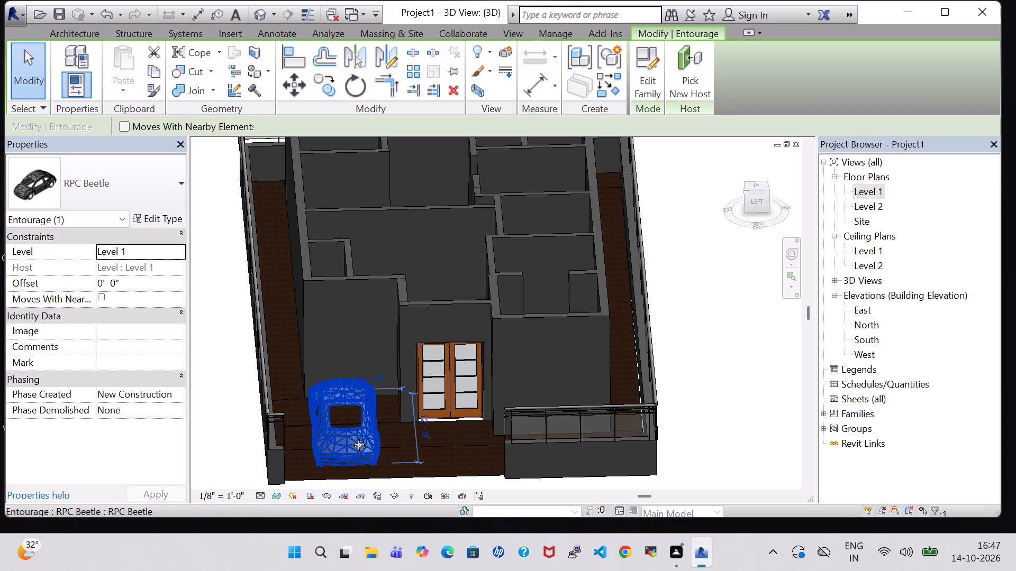
pyautogui.click(738, 335)
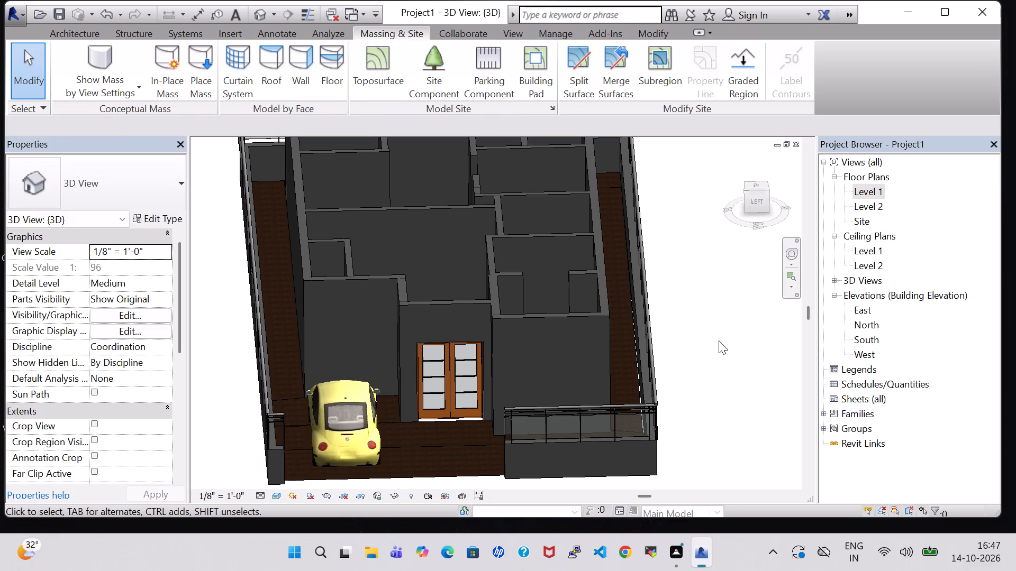
# Examine the front of the house with the repositioned car, the yard and the boundary wall as a whole.
pyautogui.keyDown('shift'); pyautogui.moveTo(719, 340); pyautogui.dragTo(731, 346, button='middle'); pyautogui.keyUp('shift')
pyautogui.scroll(4, 716, 355)
pyautogui.moveTo(708, 346); pyautogui.dragTo(699, 278, button='middle')
pyautogui.scroll(-2, 684, 282)
pyautogui.scroll(-2, 546, 338)
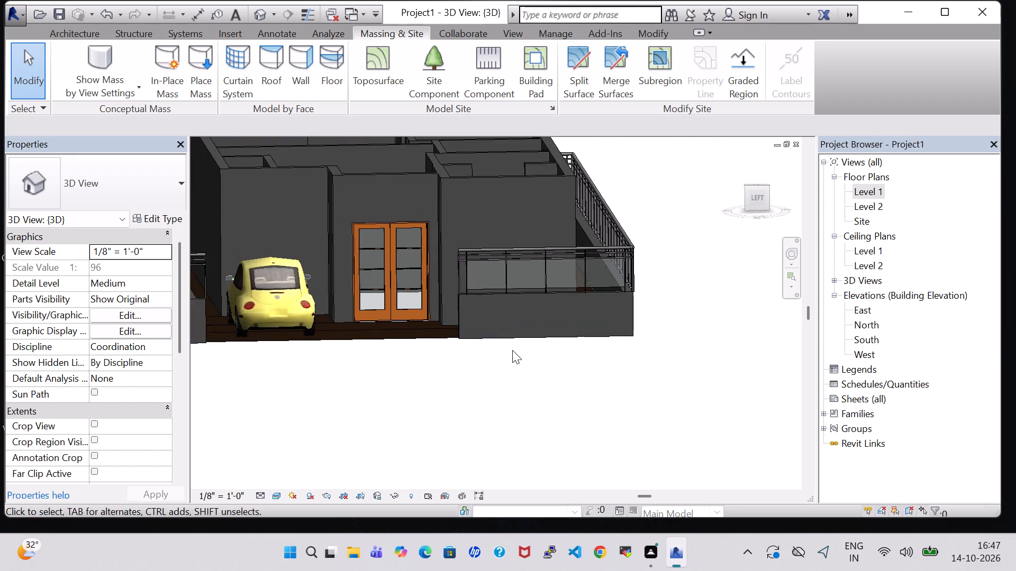
pyautogui.scroll(-2, 512, 350)
pyautogui.moveTo(473, 360); pyautogui.dragTo(453, 361, button='middle')
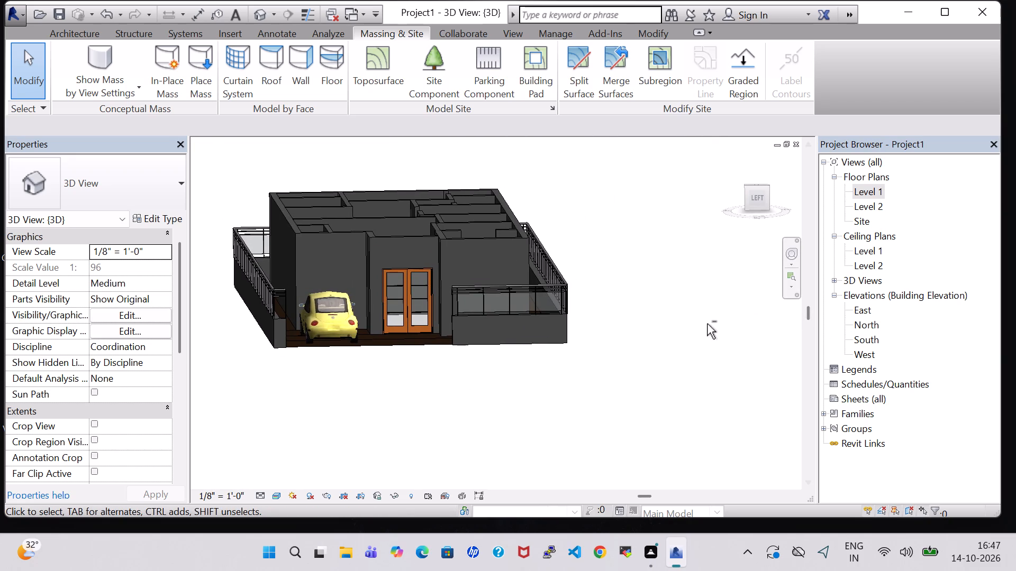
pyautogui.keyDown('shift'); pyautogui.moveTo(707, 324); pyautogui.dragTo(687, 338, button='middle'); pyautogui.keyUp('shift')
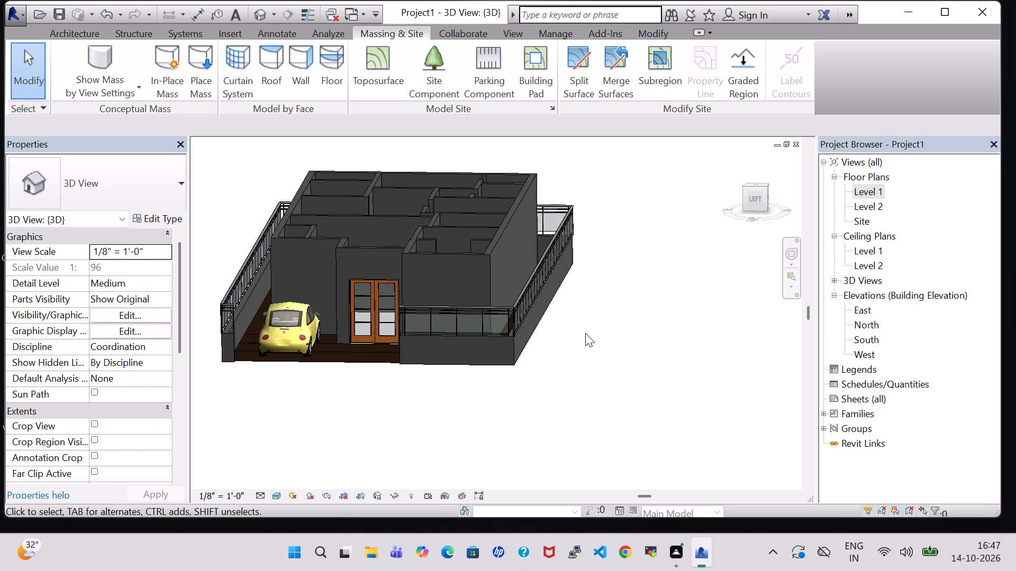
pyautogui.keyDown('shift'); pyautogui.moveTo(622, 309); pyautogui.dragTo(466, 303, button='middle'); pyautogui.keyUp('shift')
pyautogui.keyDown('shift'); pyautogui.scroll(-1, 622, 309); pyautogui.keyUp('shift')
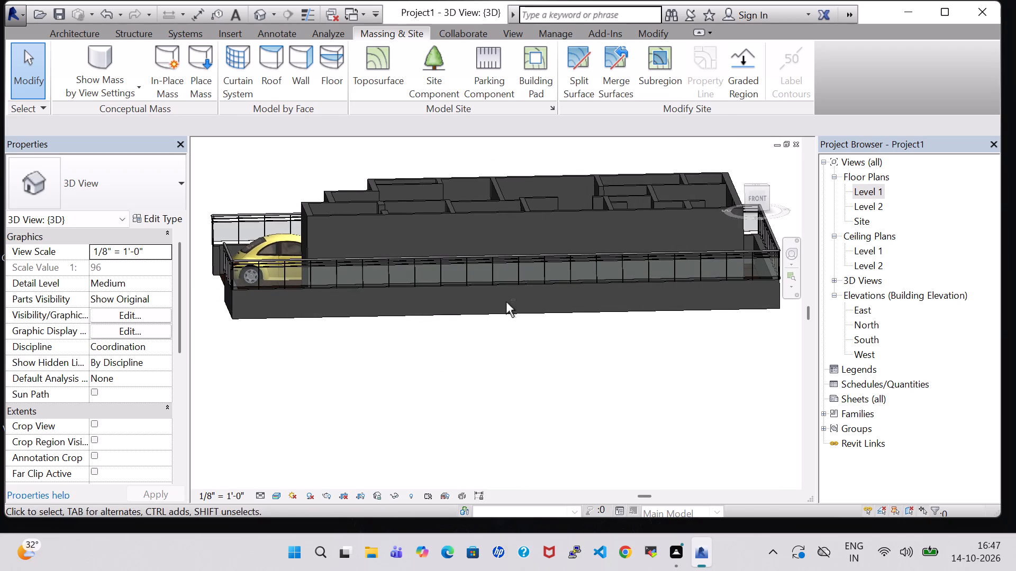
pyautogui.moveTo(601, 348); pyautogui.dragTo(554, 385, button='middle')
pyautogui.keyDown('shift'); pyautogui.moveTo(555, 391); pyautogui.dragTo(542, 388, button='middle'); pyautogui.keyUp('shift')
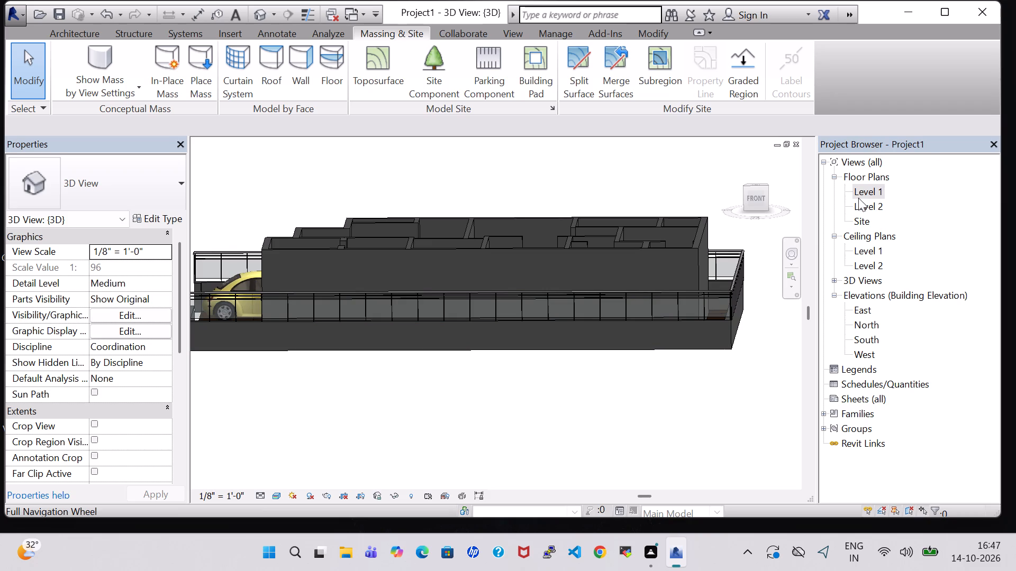
# In the Level 1 plan, split the inner wall south of the entrance hall about 5'-7" and 1'-2" from its east end and delete the middle segment.
pyautogui.doubleClick(867, 196)
pyautogui.scroll(-3, 634, 293)
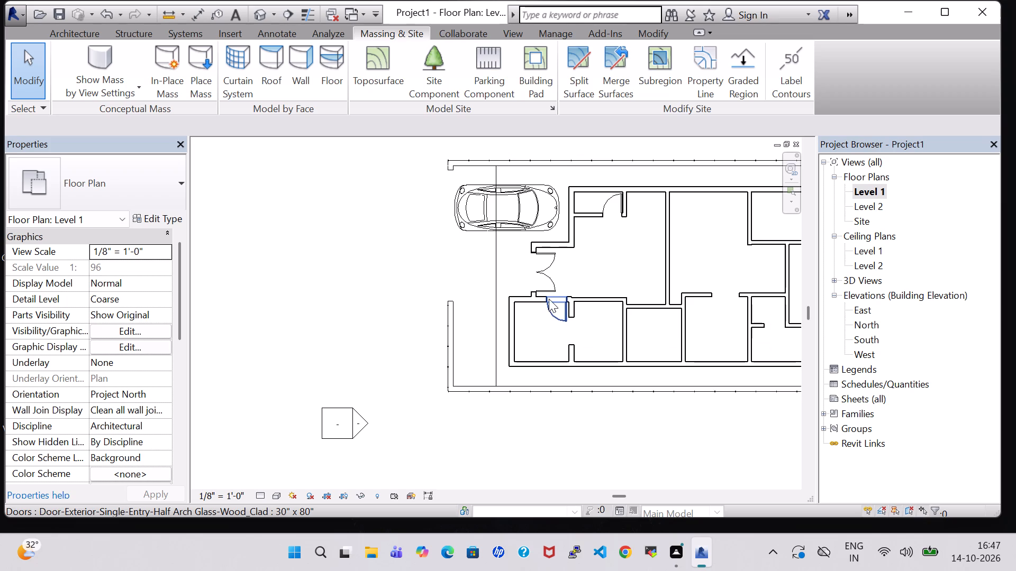
pyautogui.click(70, 37)
pyautogui.click(656, 32)
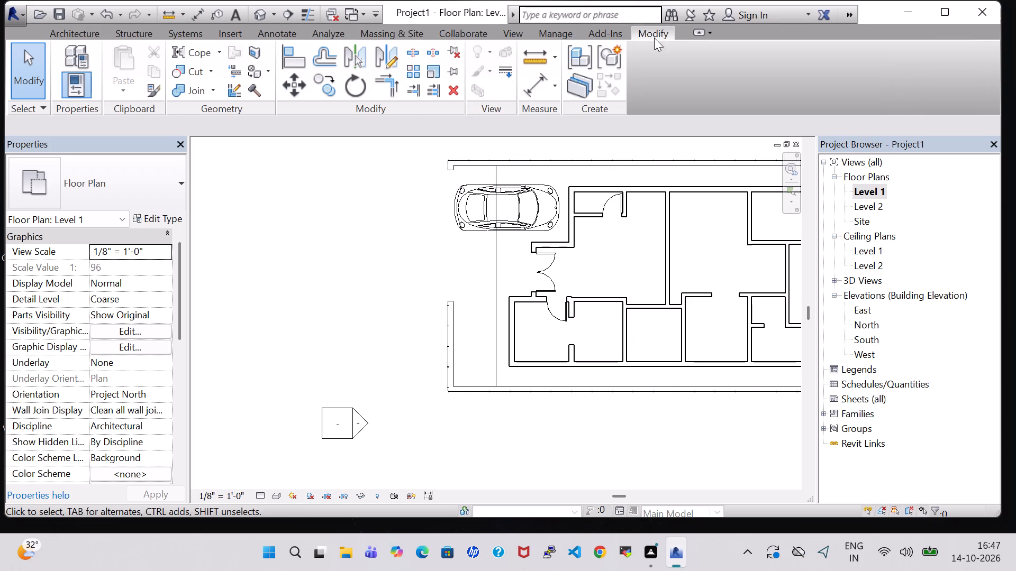
pyautogui.click(414, 54)
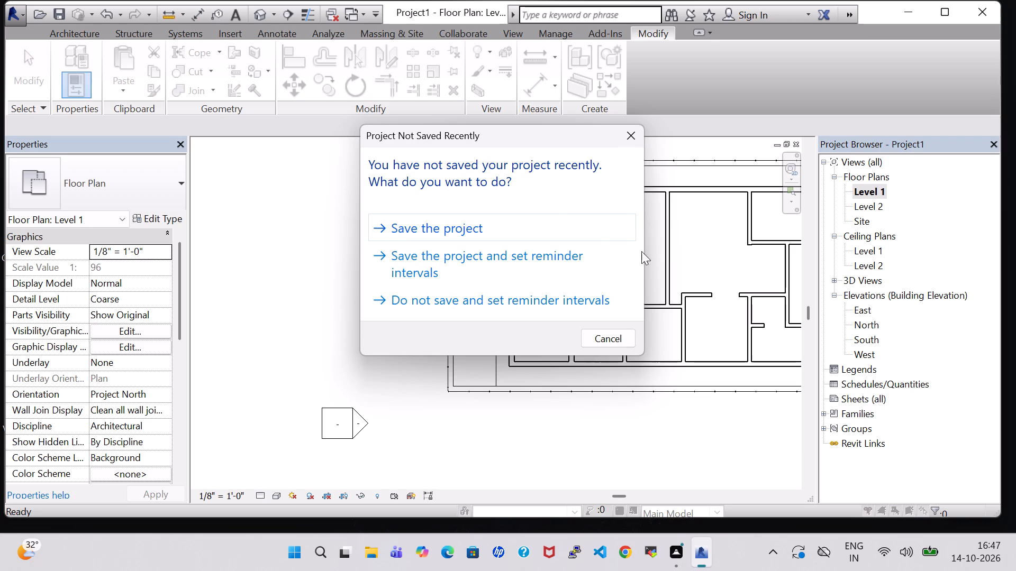
pyautogui.click(637, 132)
pyautogui.scroll(4, 639, 280)
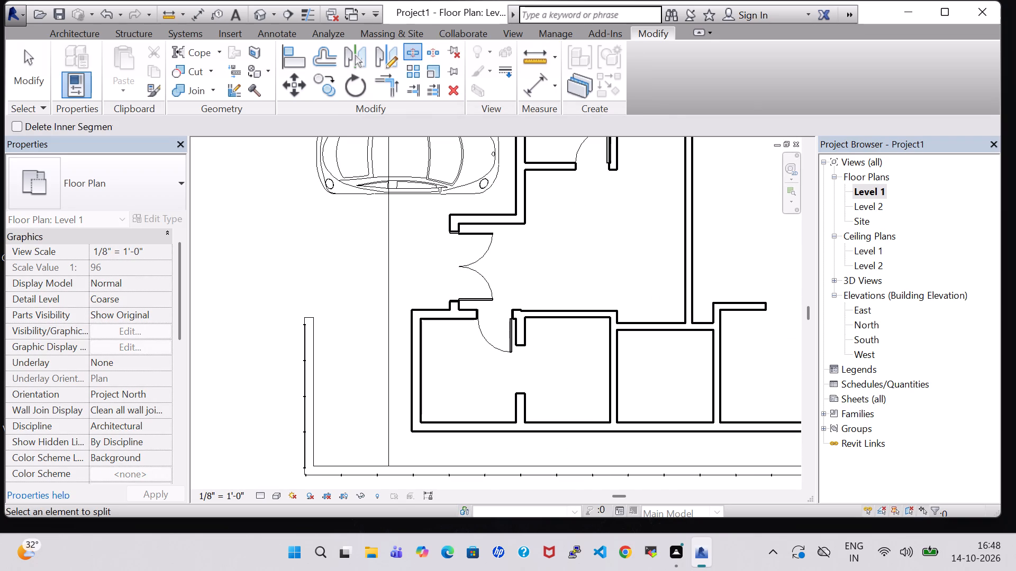
pyautogui.click(539, 311)
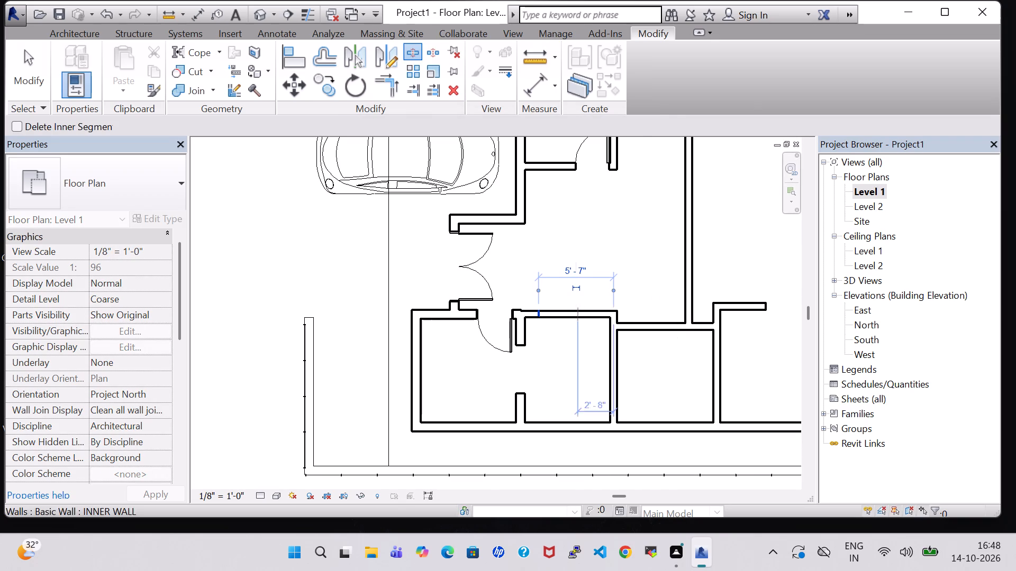
pyautogui.click(597, 314)
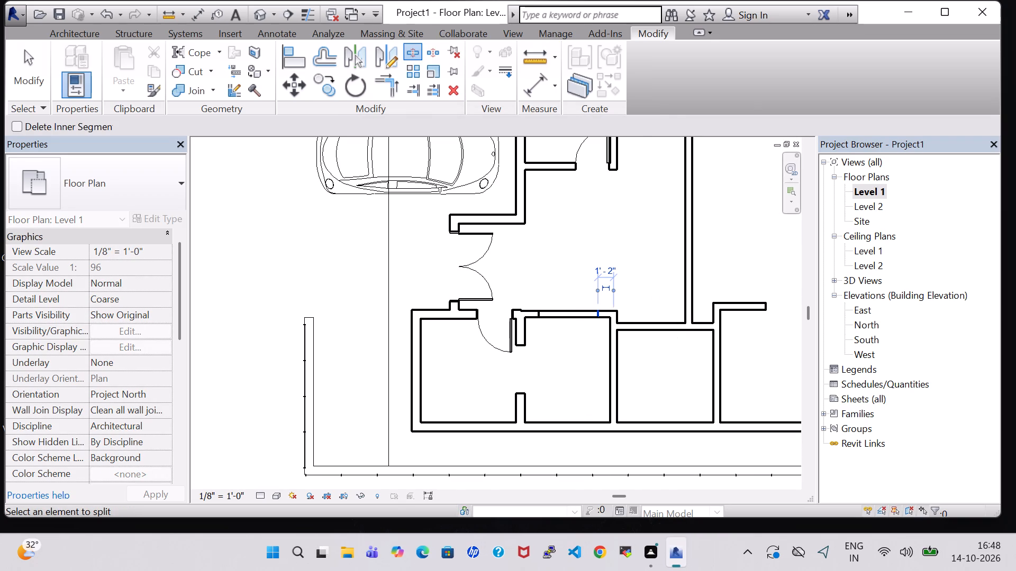
pyautogui.press('Escape')
pyautogui.press('Escape')
pyautogui.click(572, 312)
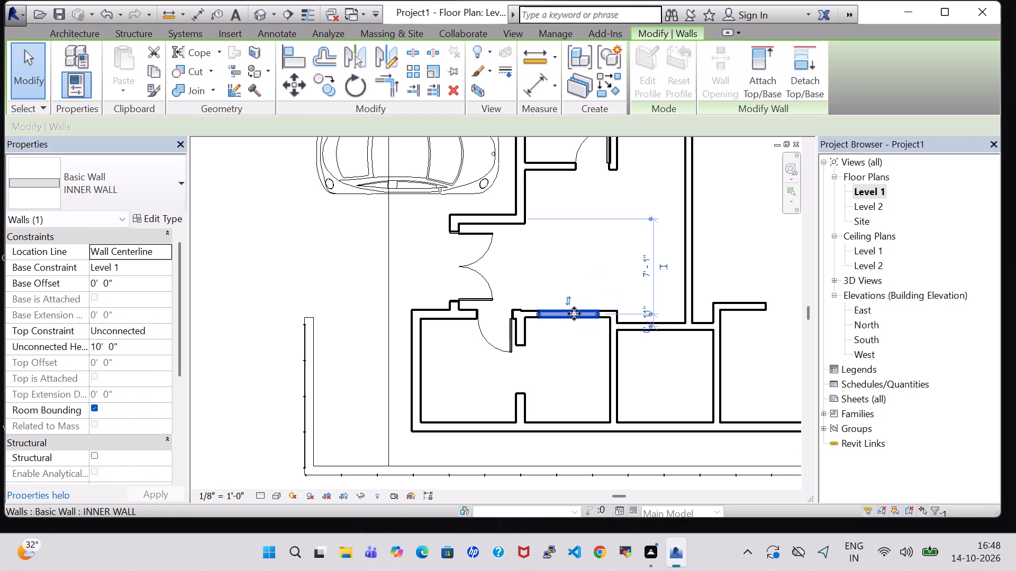
pyautogui.press('Delete')
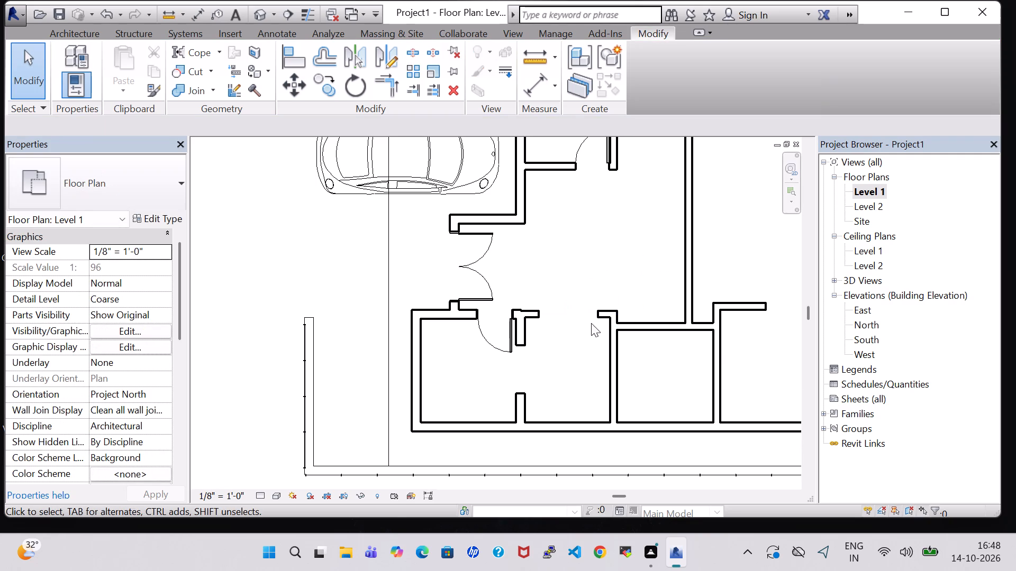
# Draw a room separation line across the new opening in the entrance hall's south wall, from one wall end to the other without overlapping the walls.
pyautogui.click(81, 28)
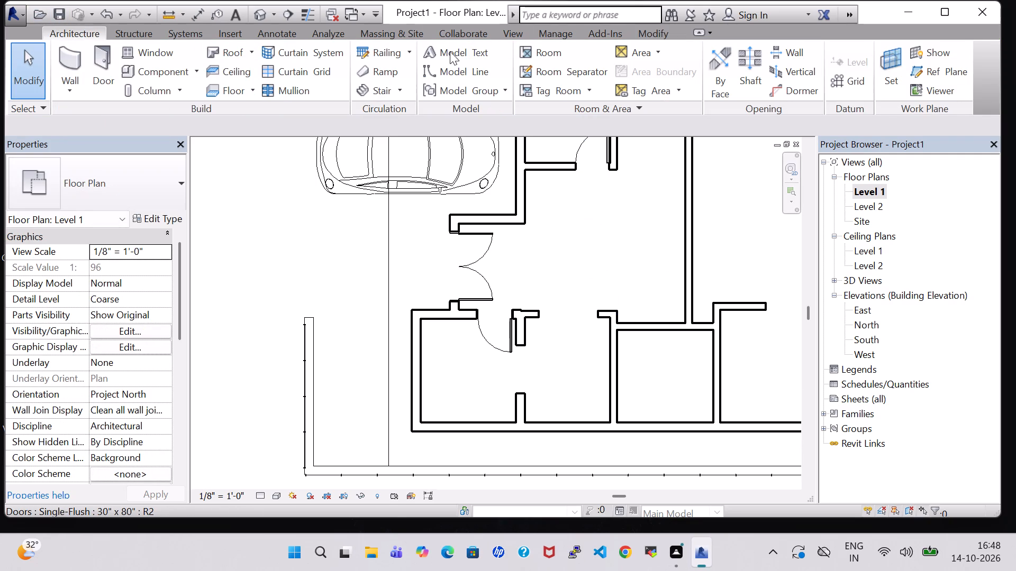
pyautogui.click(573, 70)
pyautogui.scroll(3, 593, 260)
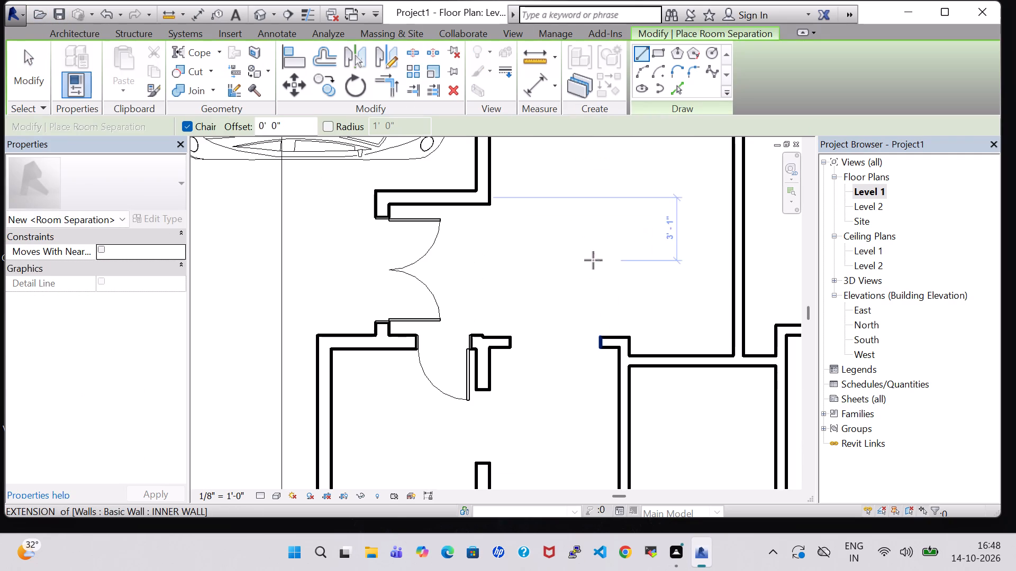
pyautogui.click(605, 343)
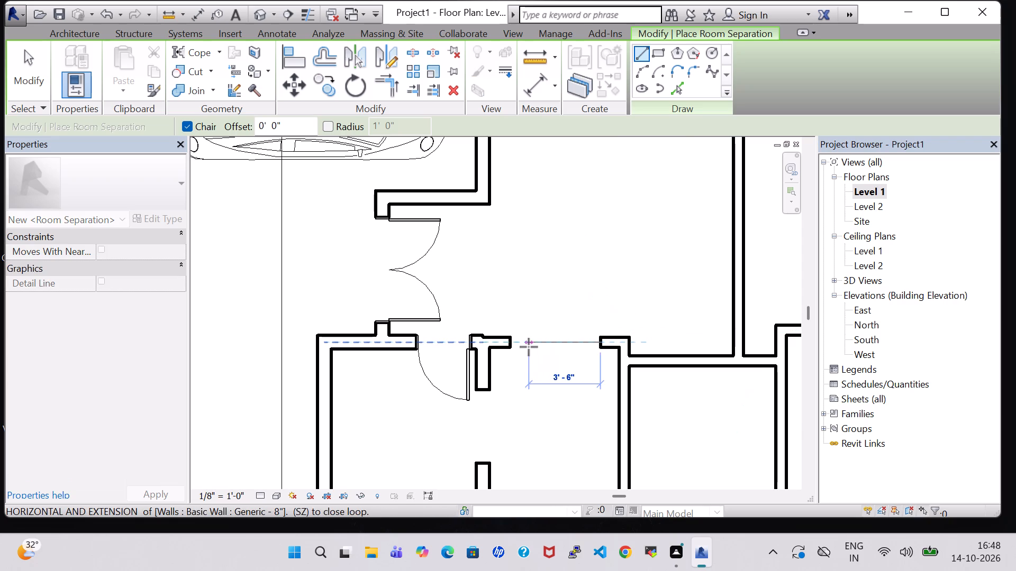
pyautogui.click(503, 346)
pyautogui.hotkey('ctrl', 'z')
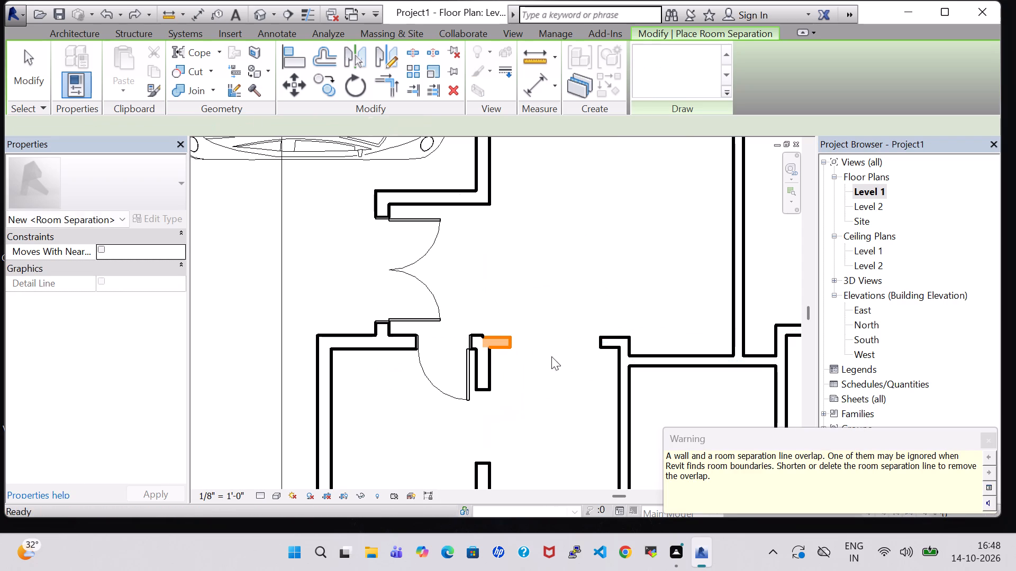
pyautogui.click(604, 343)
pyautogui.click(510, 346)
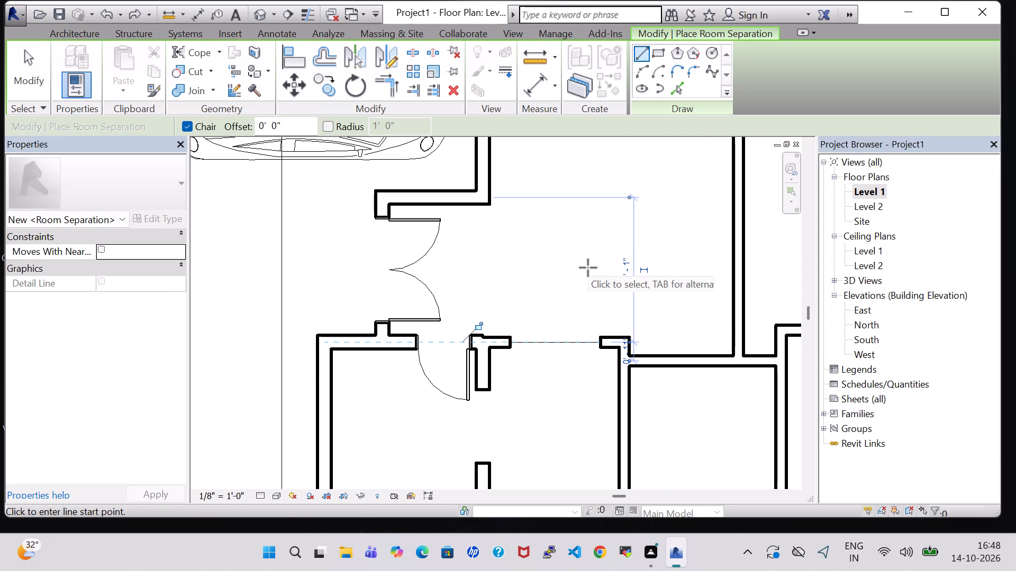
pyautogui.press('Escape')
pyautogui.scroll(-3, 582, 298)
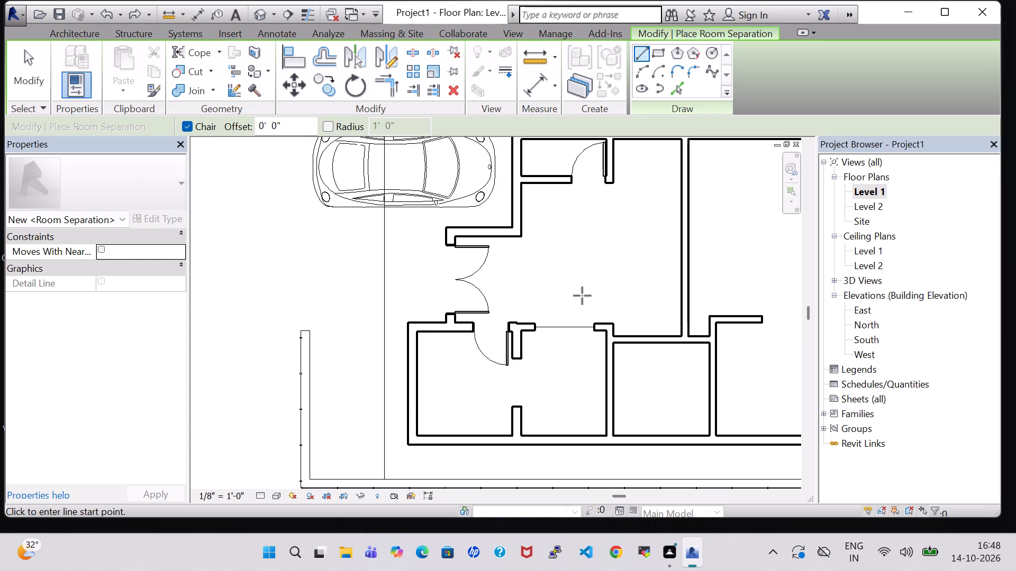
pyautogui.moveTo(582, 296); pyautogui.dragTo(574, 338, button='middle')
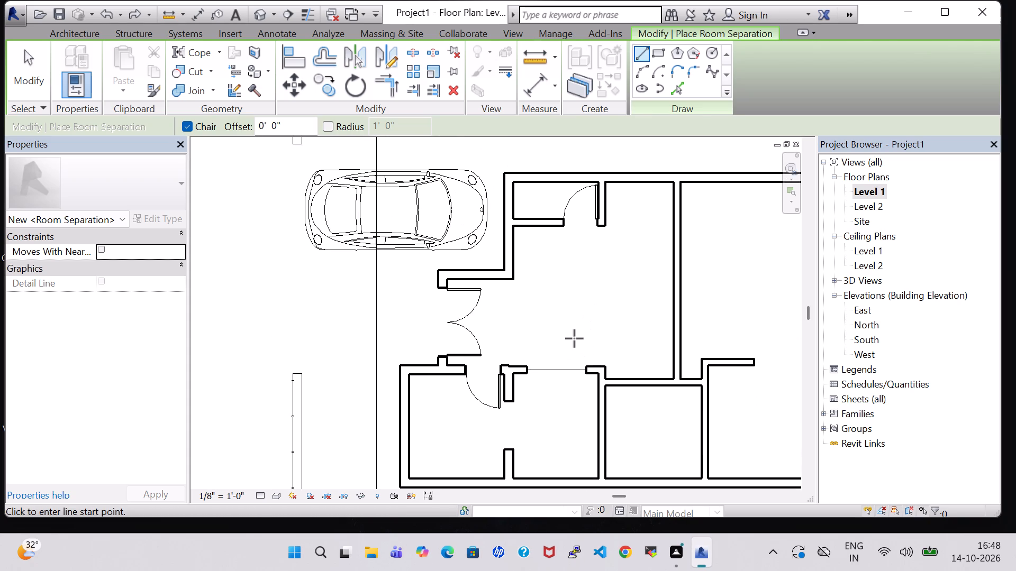
pyautogui.press('Escape')
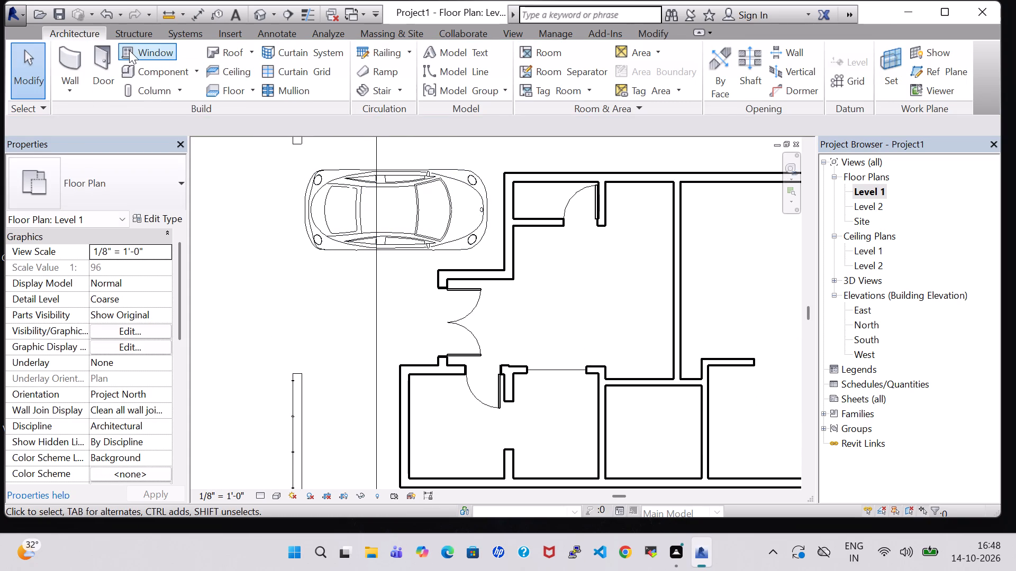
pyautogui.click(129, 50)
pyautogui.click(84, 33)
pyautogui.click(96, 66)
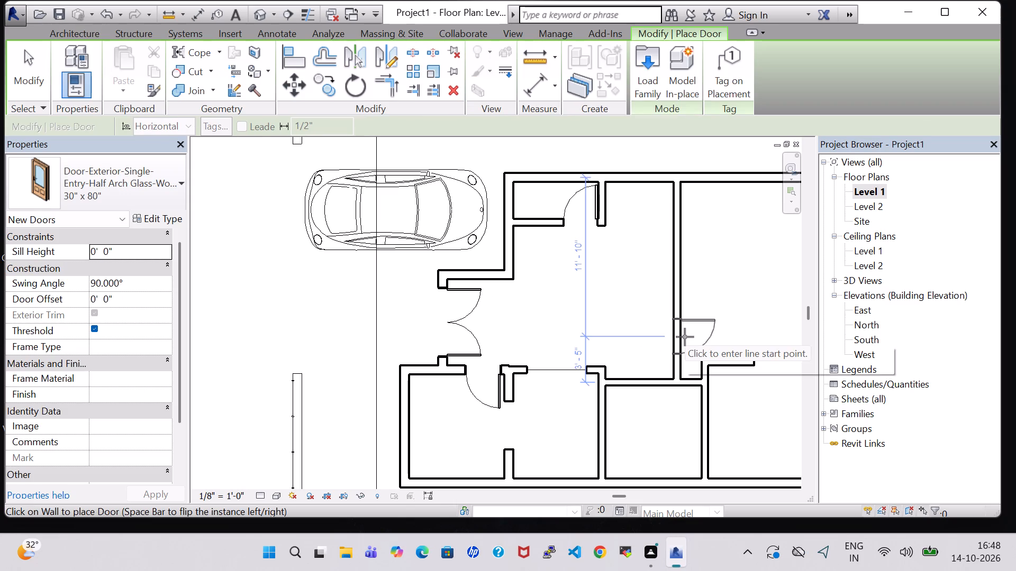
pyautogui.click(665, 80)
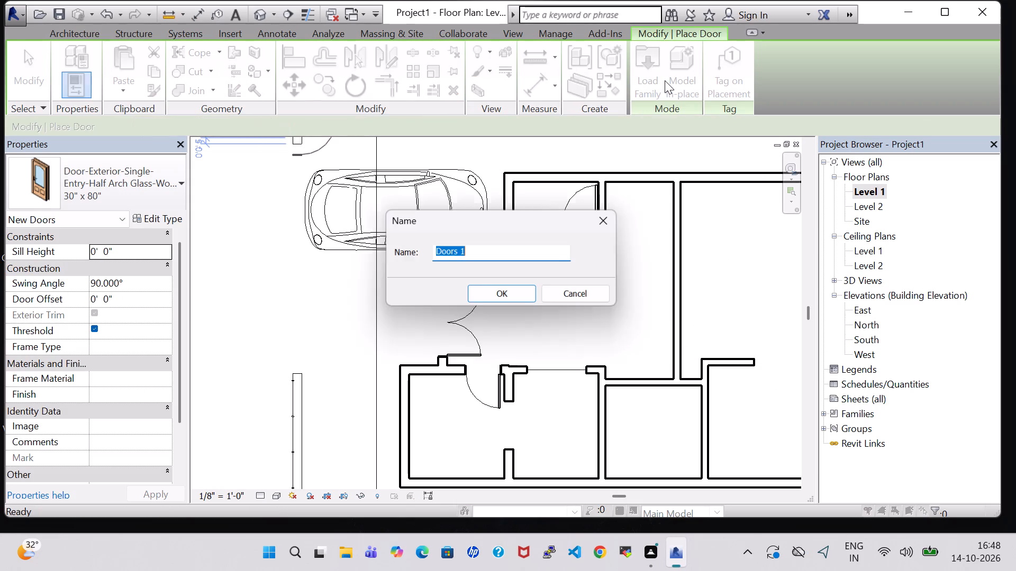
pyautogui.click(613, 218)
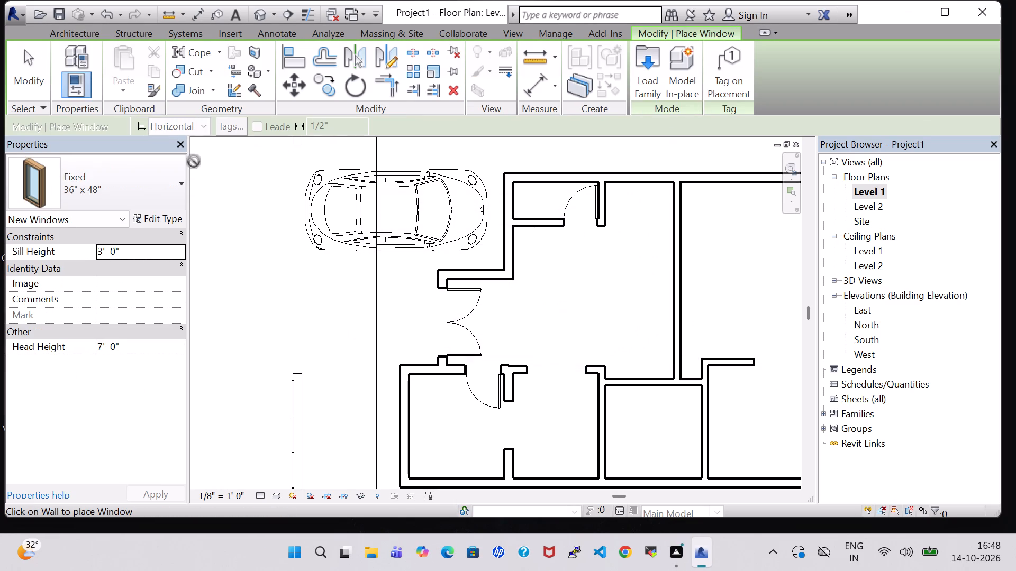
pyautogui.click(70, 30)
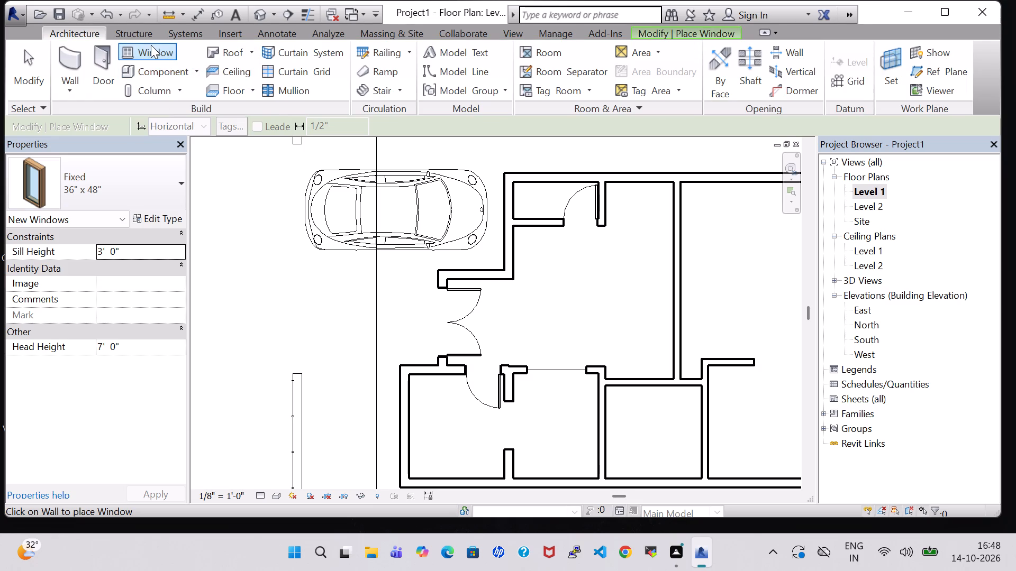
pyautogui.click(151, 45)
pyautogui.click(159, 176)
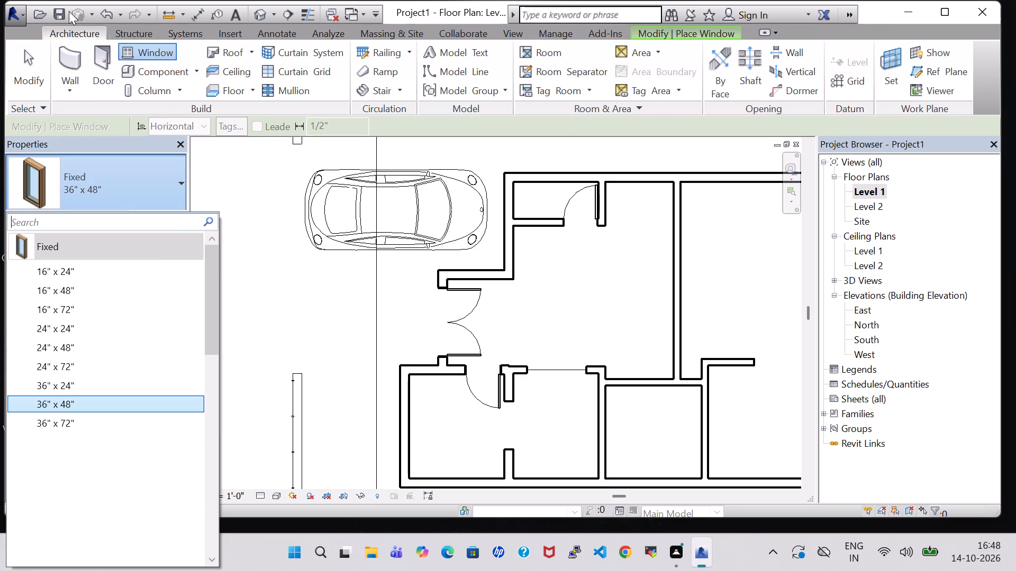
# Load the residential door family Door-Interior-Double-Full Glass-Wood in the 60" x 80" type.
pyautogui.click(98, 48)
pyautogui.click(161, 190)
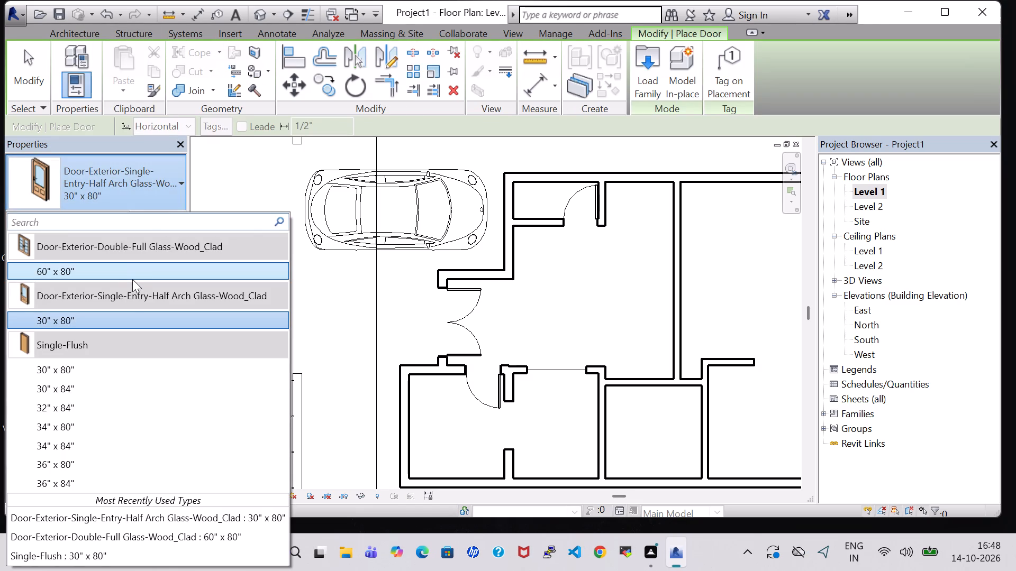
pyautogui.doubleClick(644, 68)
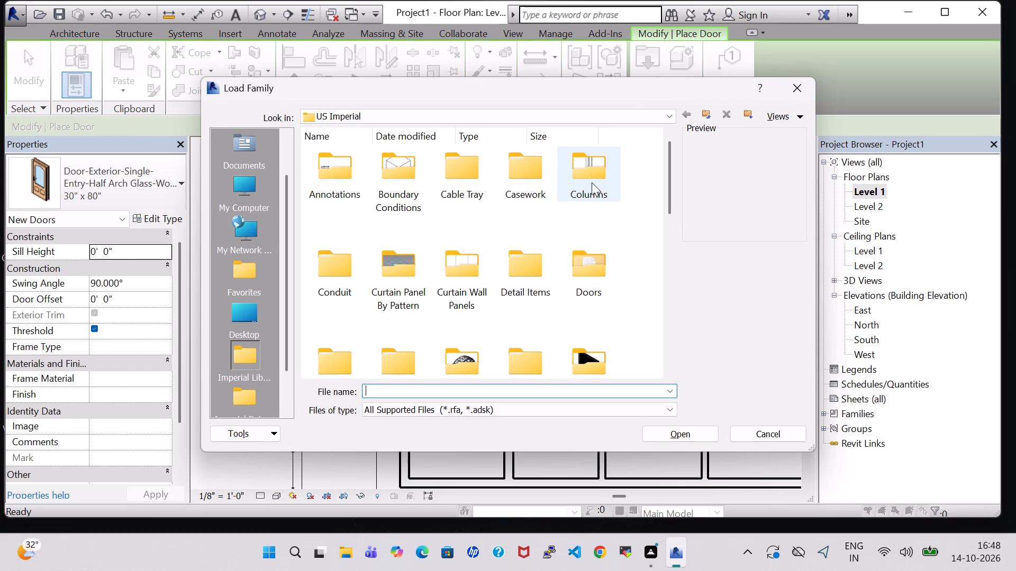
pyautogui.doubleClick(589, 256)
pyautogui.doubleClick(470, 185)
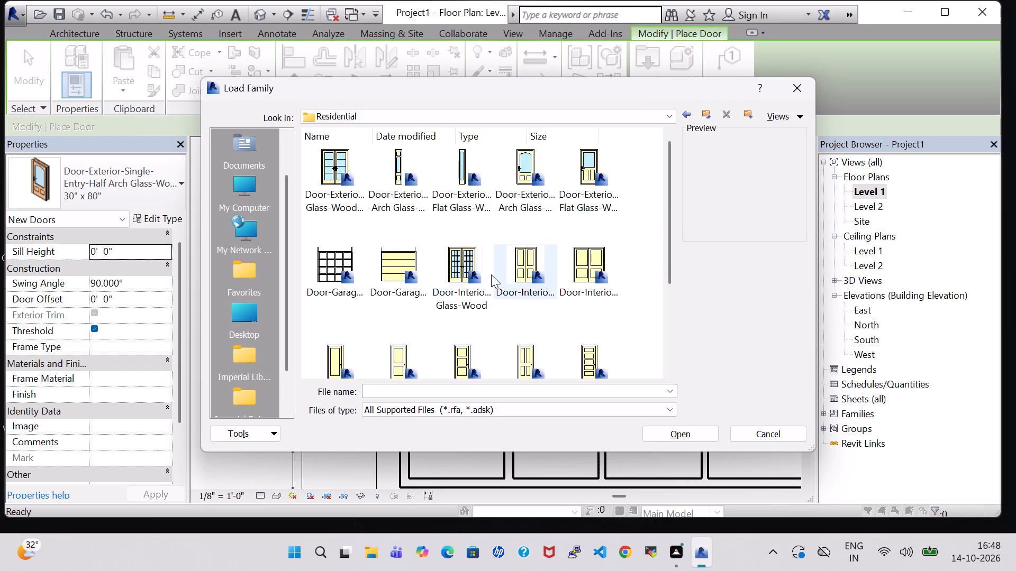
pyautogui.click(471, 274)
pyautogui.scroll(-1, 607, 308)
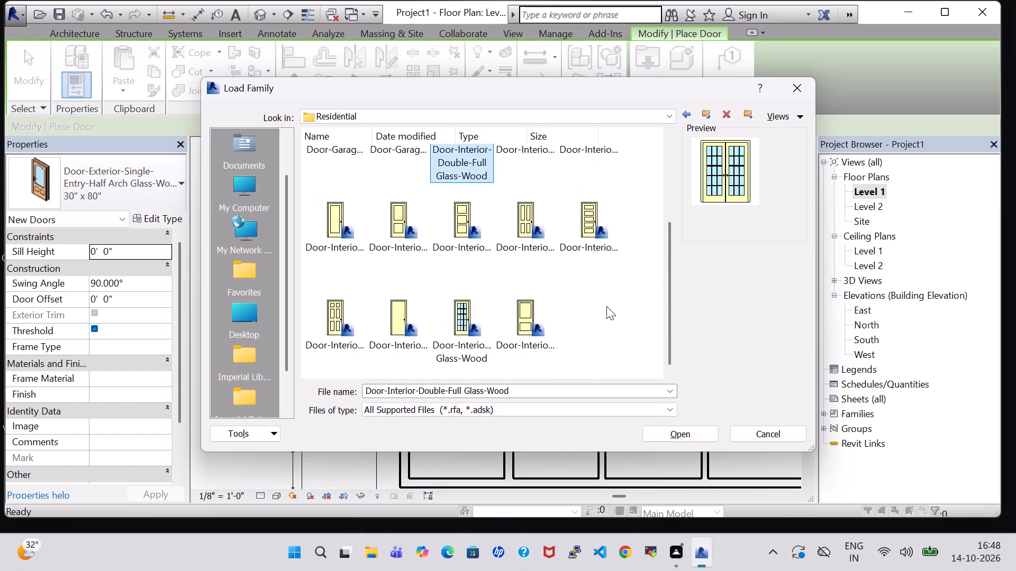
pyautogui.scroll(2, 599, 301)
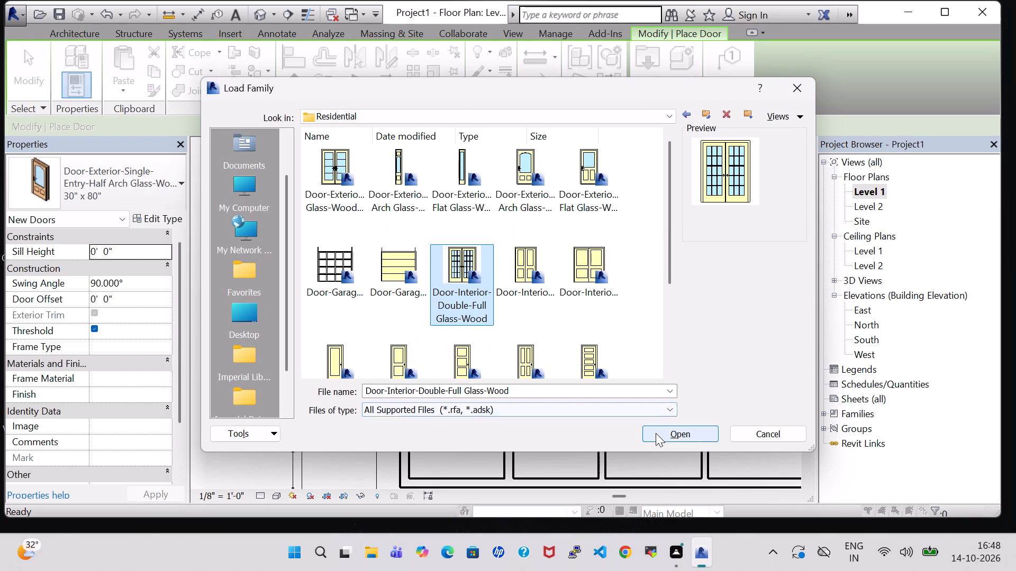
pyautogui.click(656, 433)
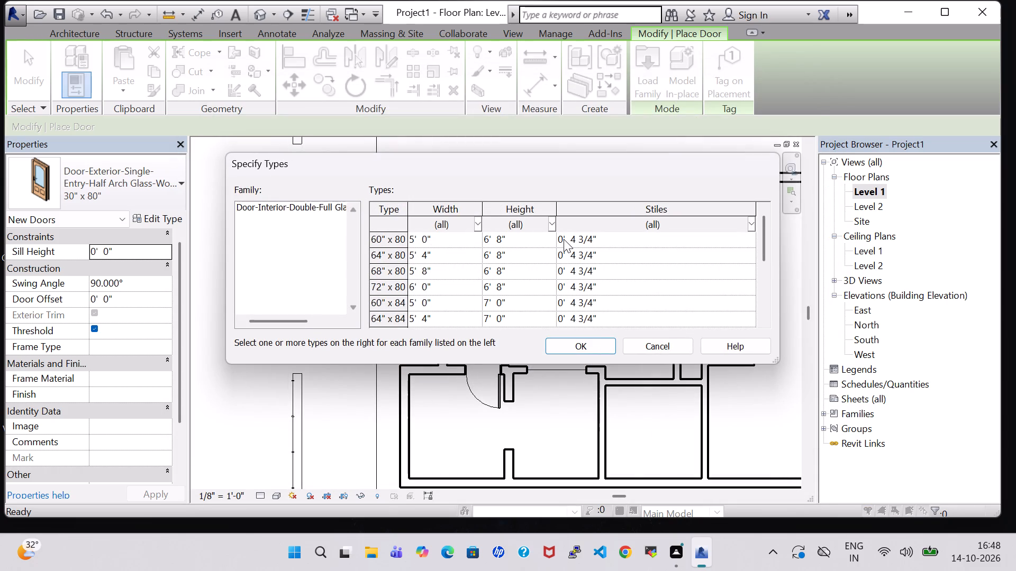
pyautogui.click(564, 239)
pyautogui.click(597, 339)
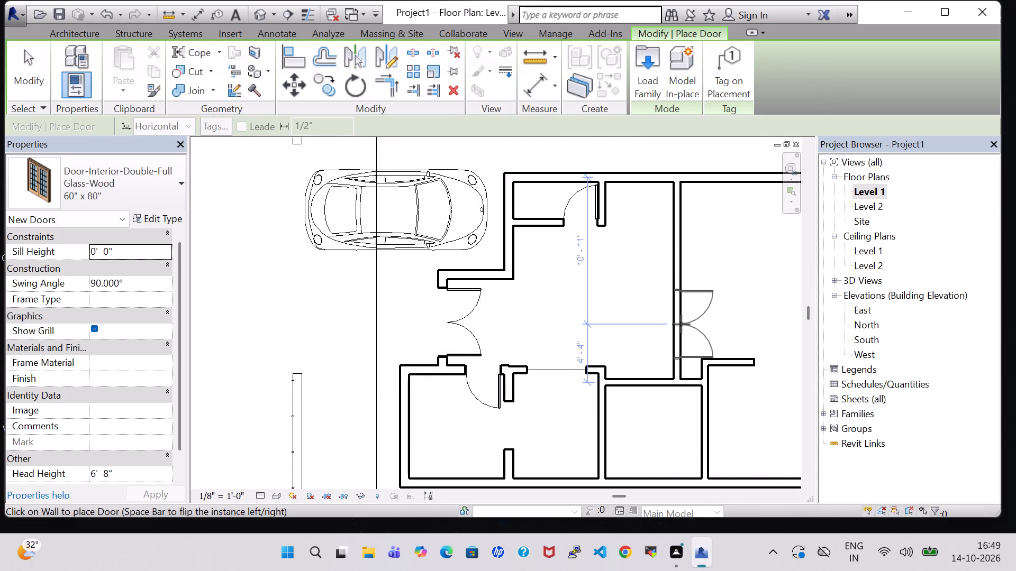
# Place the 60" x 80" double glass door in the entrance hall's east wall, centred about 4'-9" from the wall to its south.
pyautogui.click(681, 319)
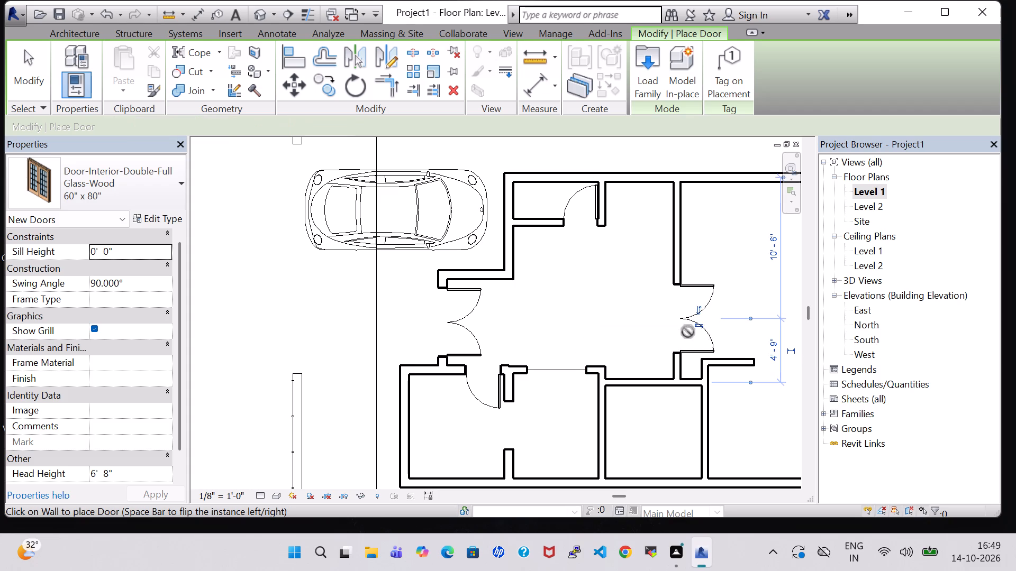
pyautogui.press('Escape')
pyautogui.press('Escape')
pyautogui.scroll(-3, 672, 331)
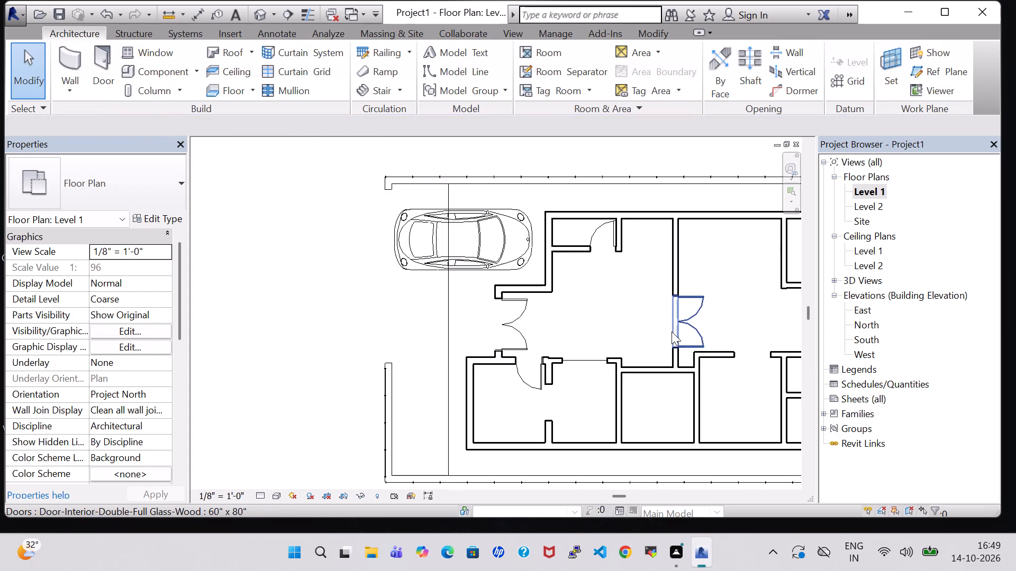
# Nudge the partition on the east side of the room with the new opening eastward, to about 7'-0" from the next partition.
pyautogui.moveTo(619, 323); pyautogui.dragTo(543, 313, button='middle')
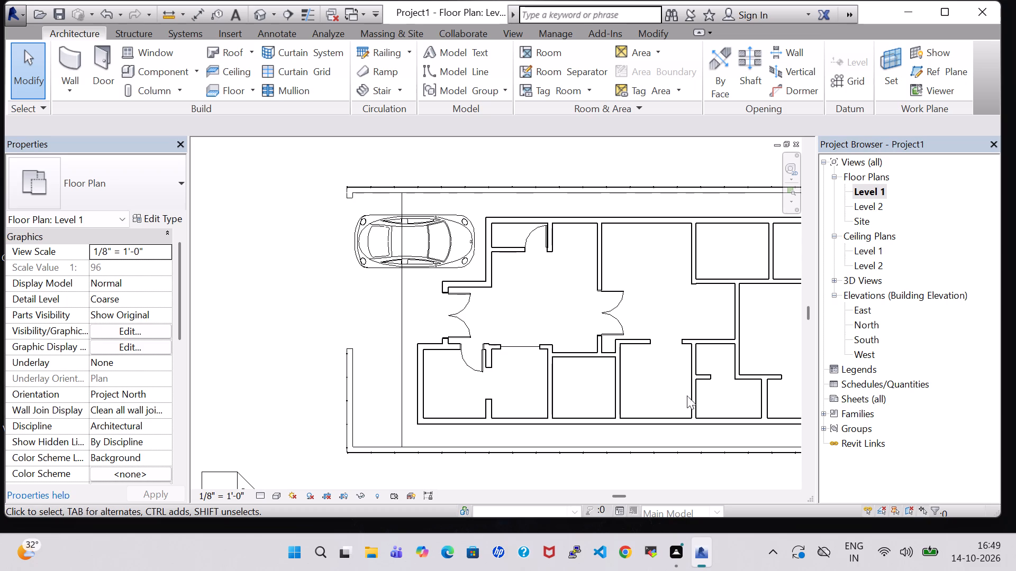
pyautogui.click(552, 376)
pyautogui.press('Right')
pyautogui.press('Right')
pyautogui.press('Right')
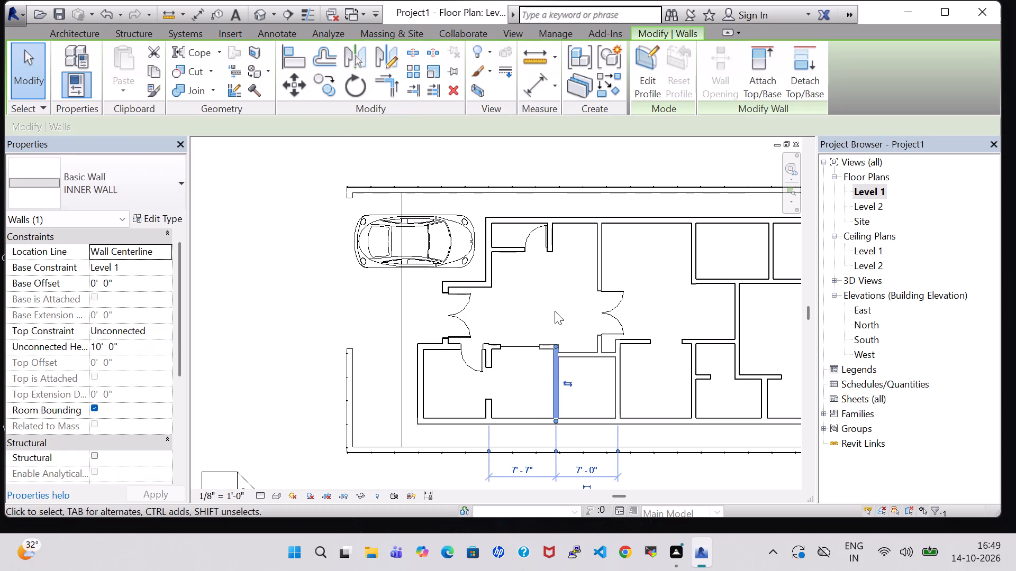
# Nudge the partition east of the room with the new opening further east, to about 4'-4" from the next partition.
pyautogui.press('Right')
pyautogui.press('Right')
pyautogui.press('Right')
pyautogui.press('Right')
pyautogui.press('Right')
pyautogui.press('Right')
pyautogui.press('Right')
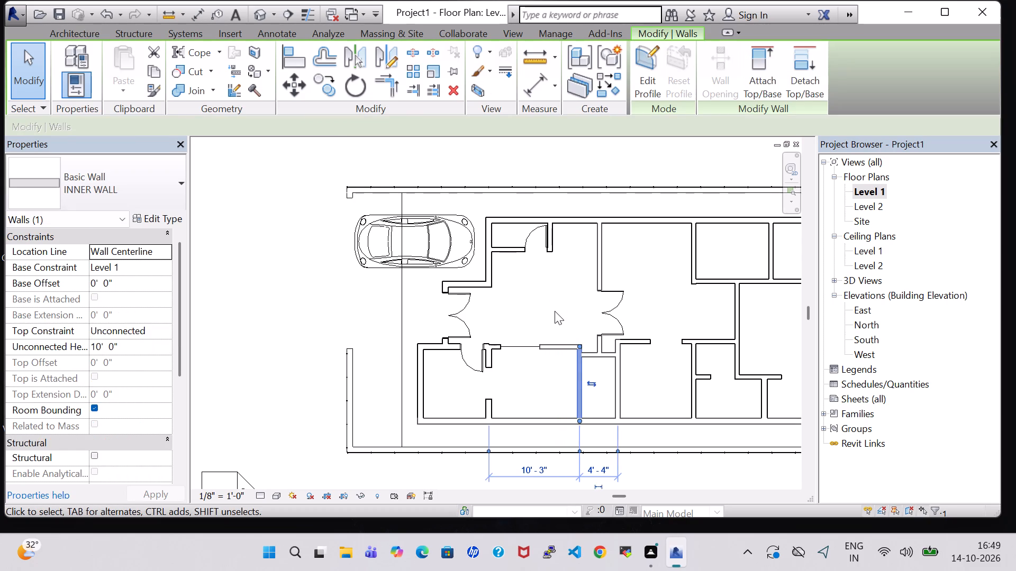
pyautogui.press('Right')
pyautogui.press('Left')
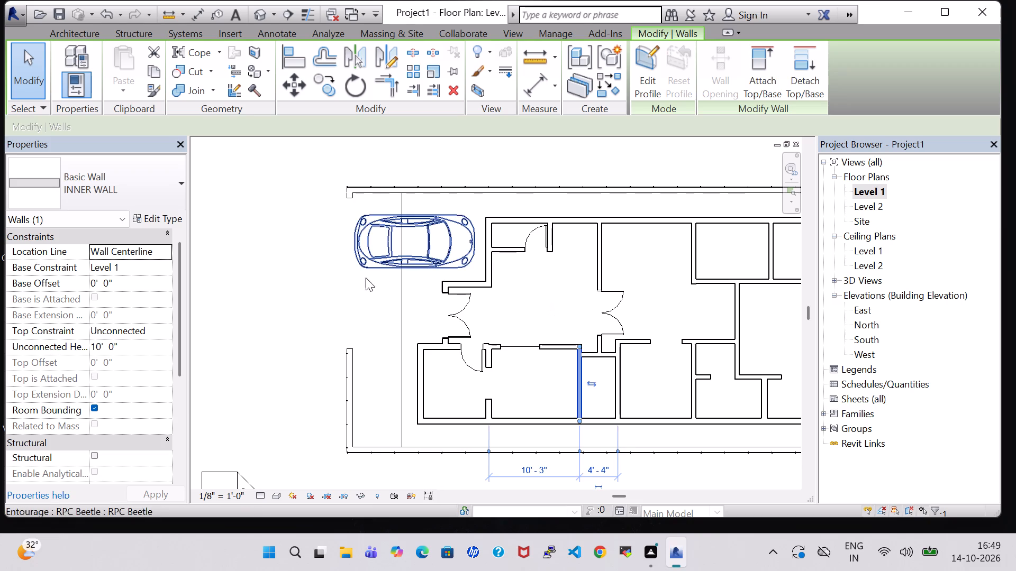
pyautogui.click(339, 325)
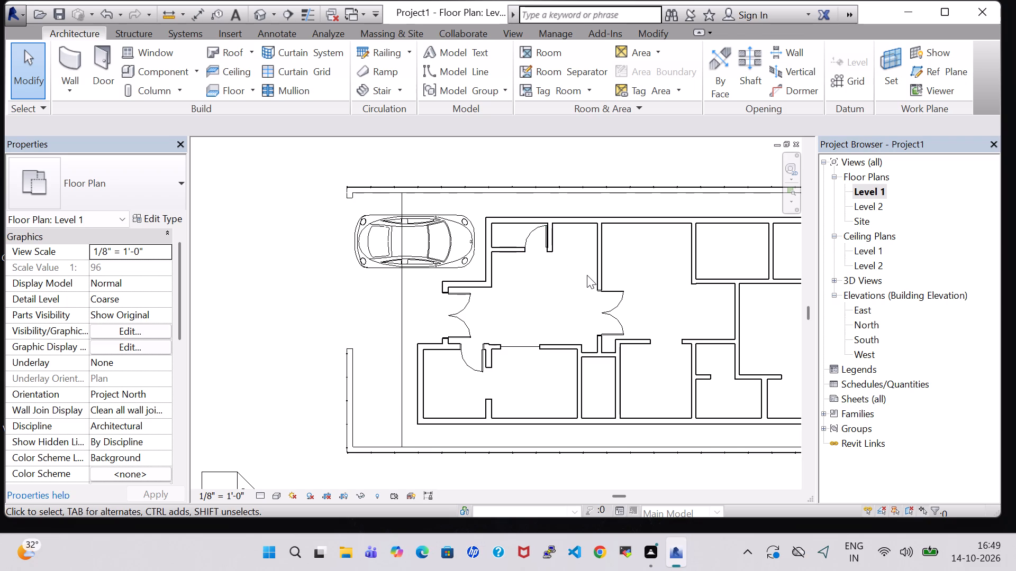
# Place a Single-Flush 30" x 80" door in the moved partition, centred about 1'-9" from the wall to its north, swinging into the narrow room.
pyautogui.moveTo(562, 280); pyautogui.dragTo(494, 290, button='middle')
pyautogui.scroll(-1, 562, 280)
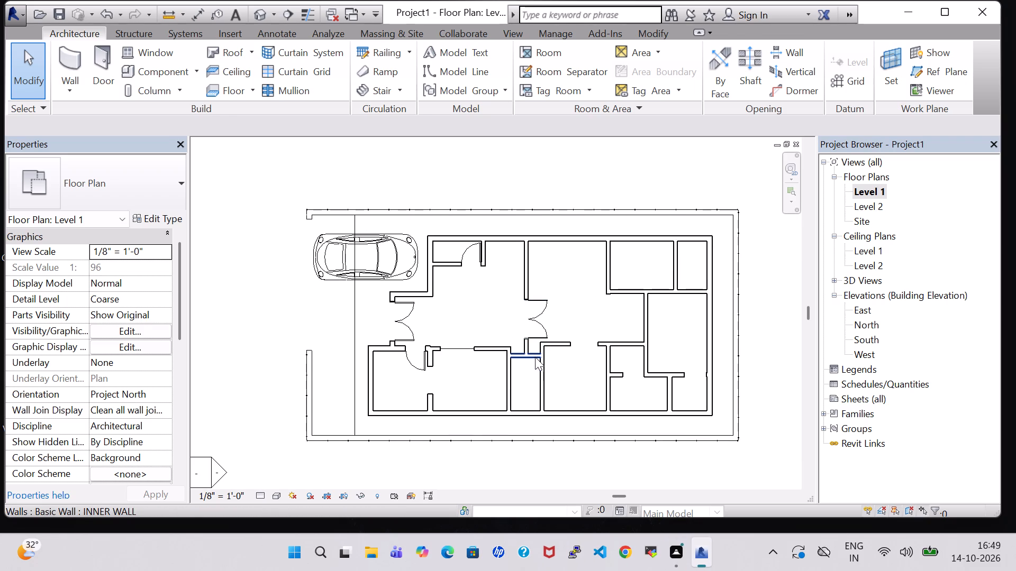
pyautogui.click(87, 60)
pyautogui.click(84, 38)
pyautogui.click(92, 68)
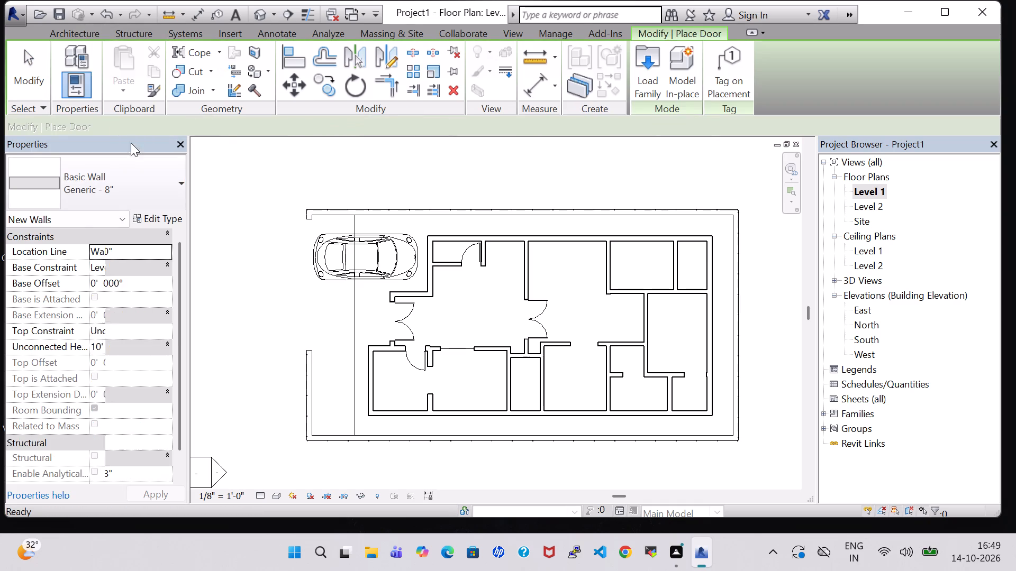
pyautogui.click(156, 188)
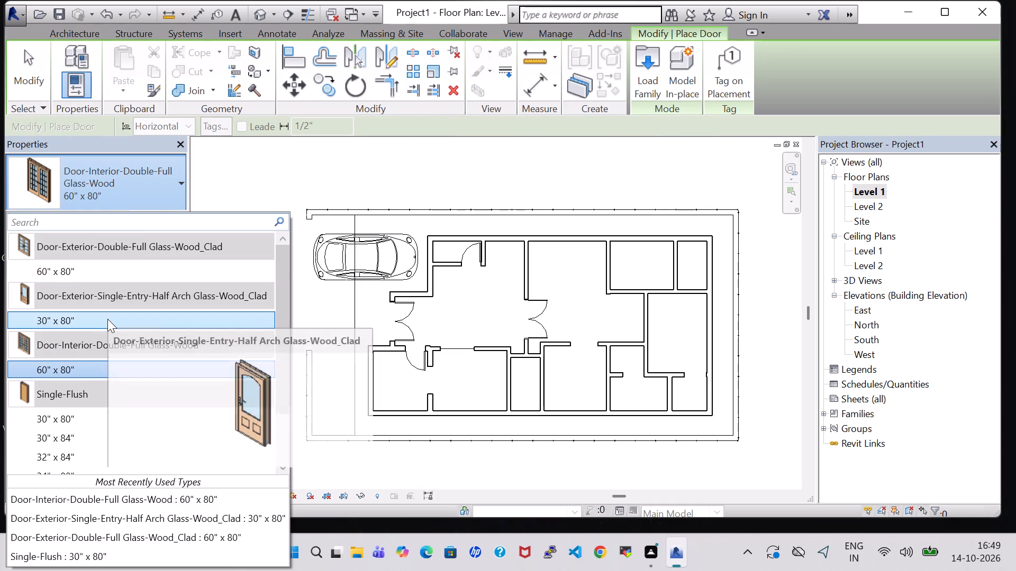
pyautogui.scroll(1, 106, 291)
pyautogui.scroll(-1, 106, 298)
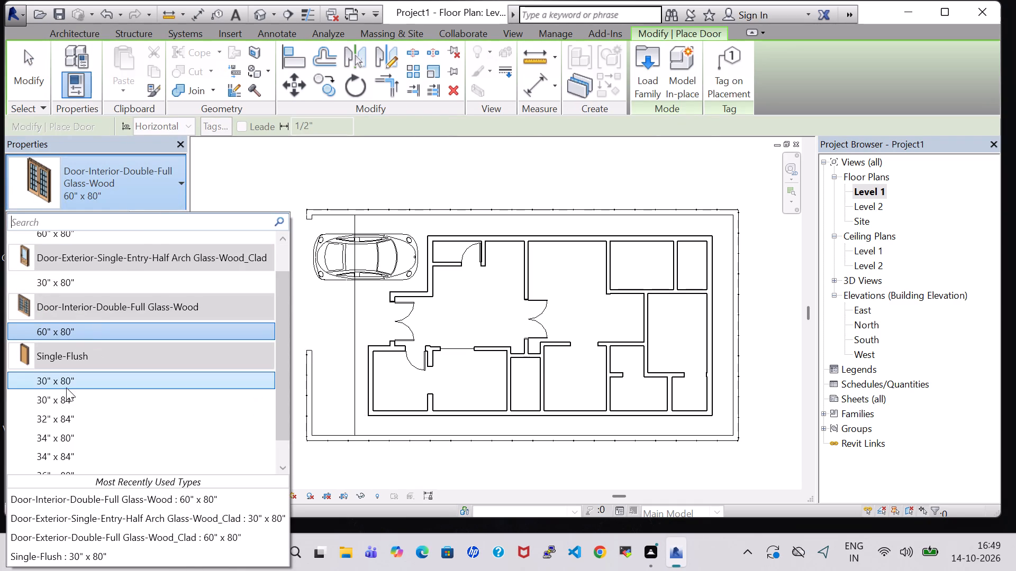
pyautogui.click(66, 384)
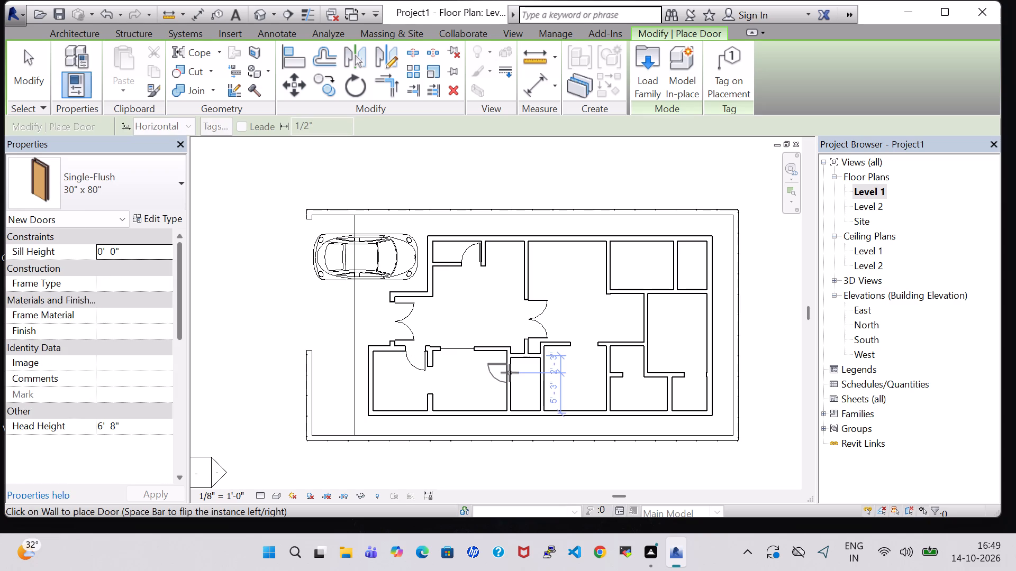
pyautogui.scroll(5, 510, 372)
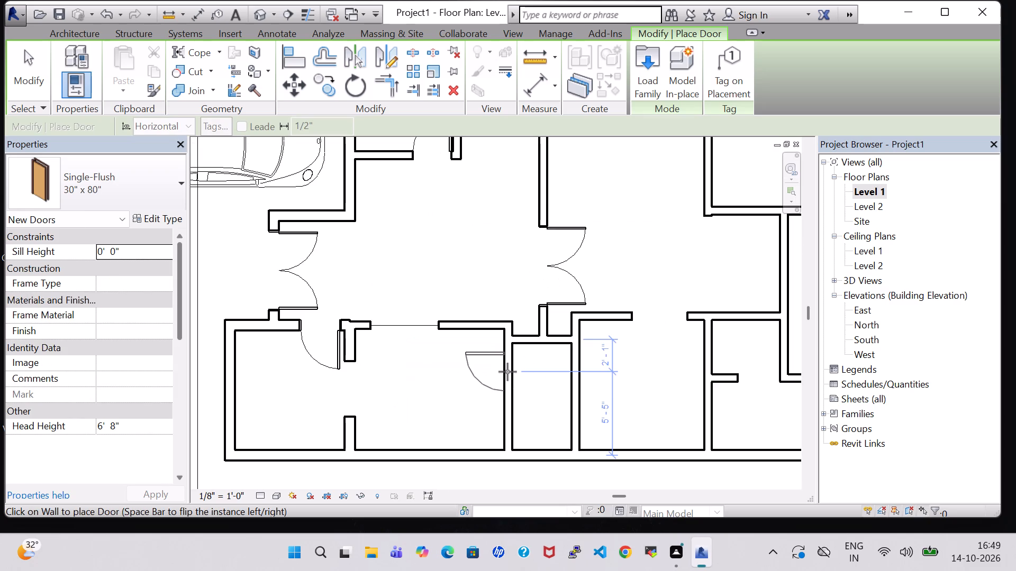
pyautogui.press('space')
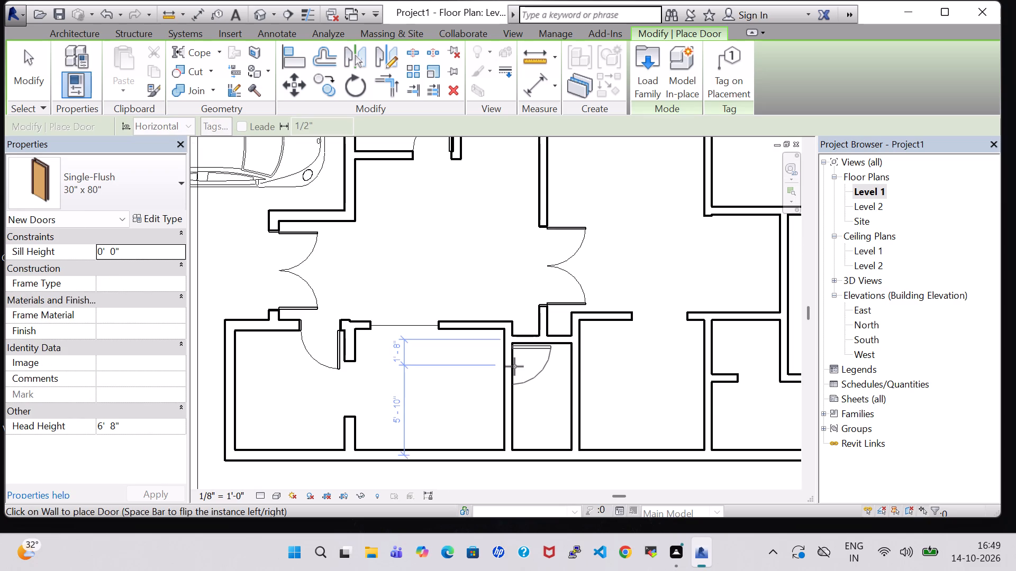
pyautogui.click(514, 366)
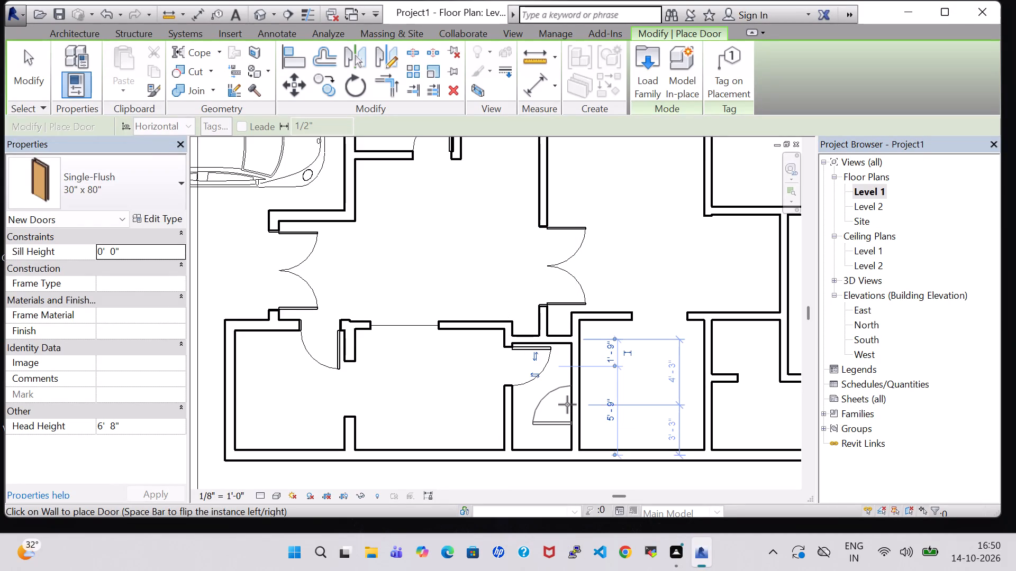
pyautogui.press('Escape')
pyautogui.press('Escape')
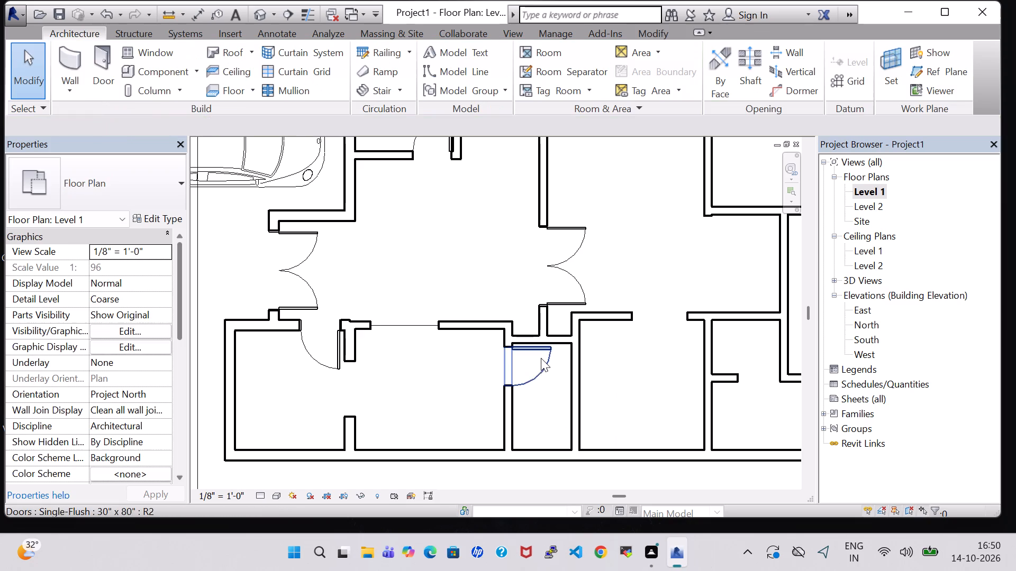
# Review the type properties of the new Single-Flush door in the partition.
pyautogui.click(540, 351)
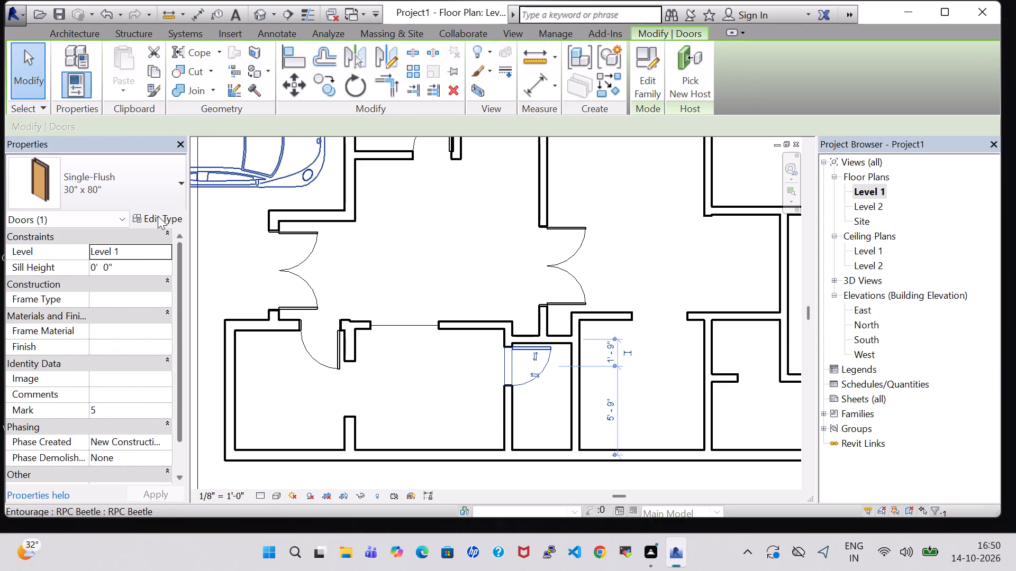
pyautogui.click(158, 216)
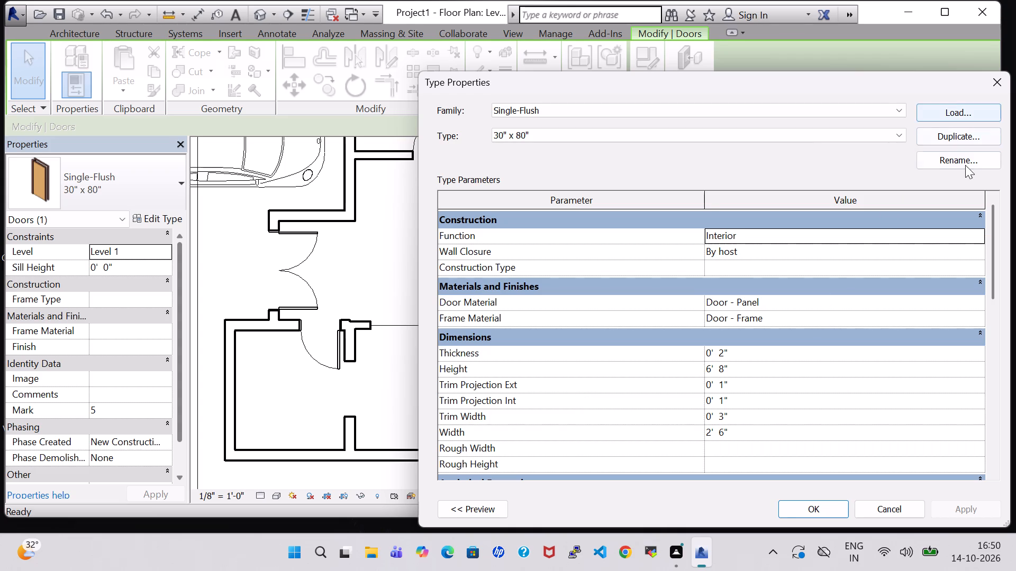
pyautogui.click(1000, 86)
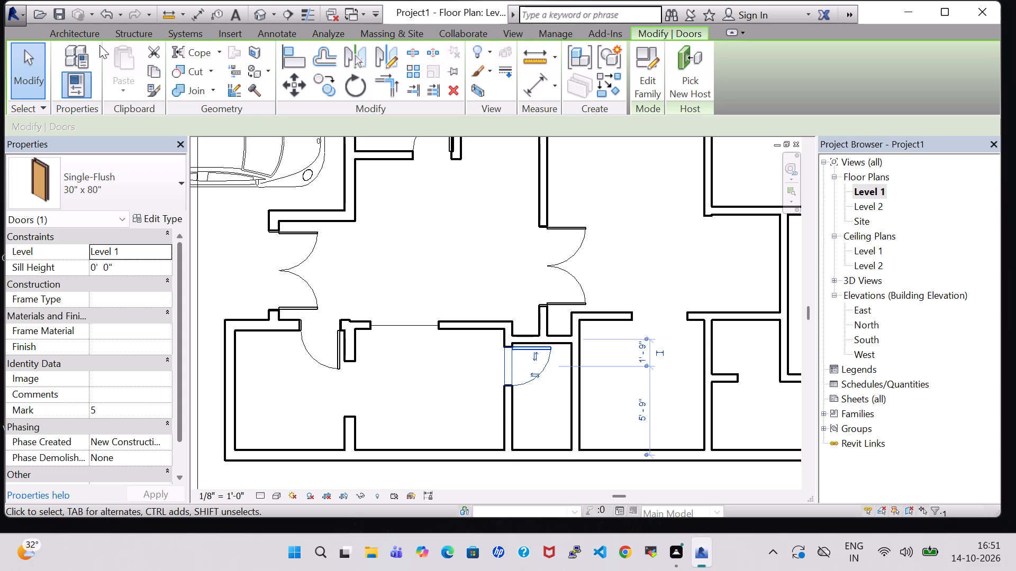
# Draw a Generic - 8" wall across the narrow room between its two partitions, about 4'-6" from the south exterior wall.
pyautogui.click(88, 35)
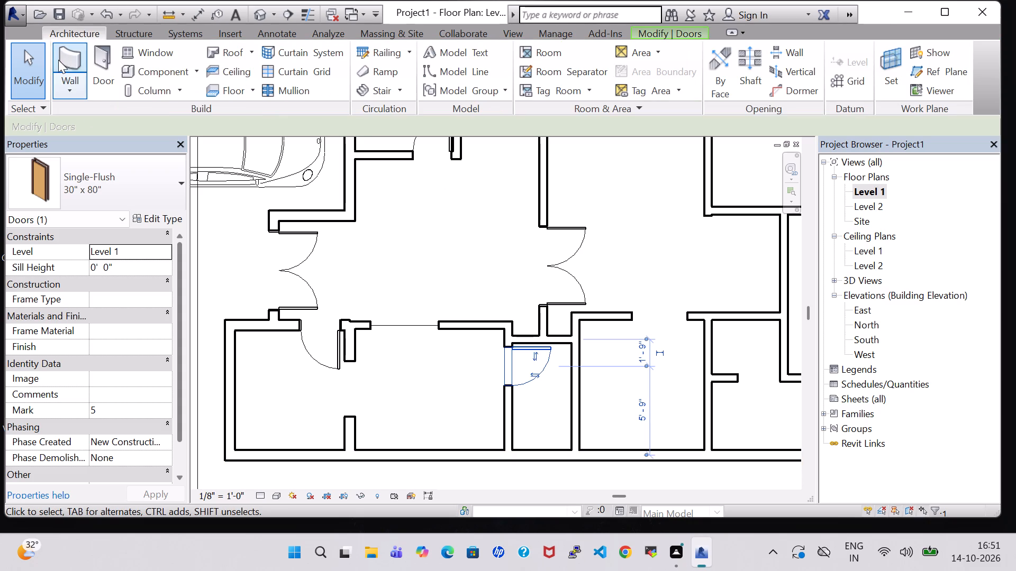
pyautogui.click(58, 60)
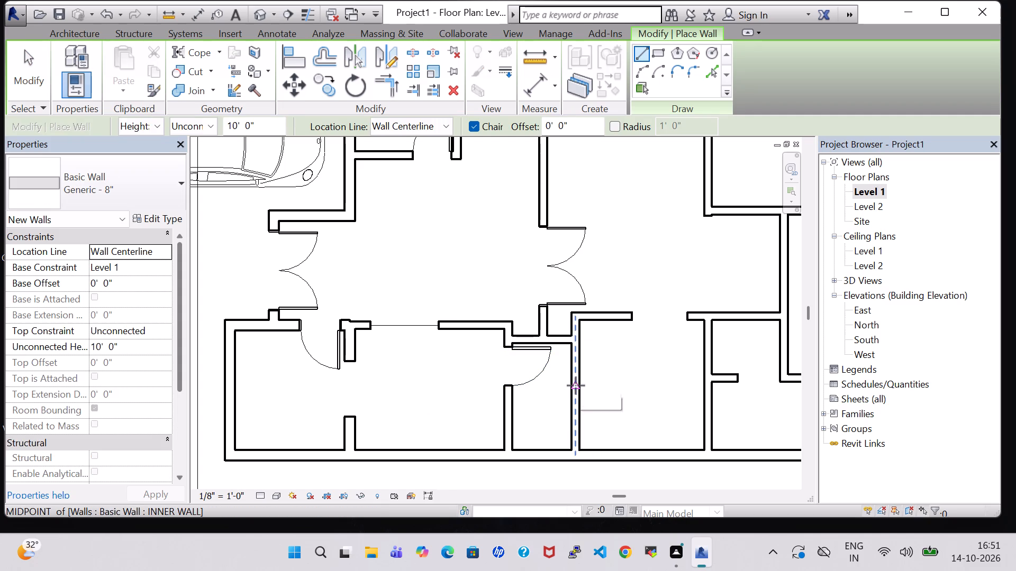
pyautogui.click(576, 385)
pyautogui.click(505, 391)
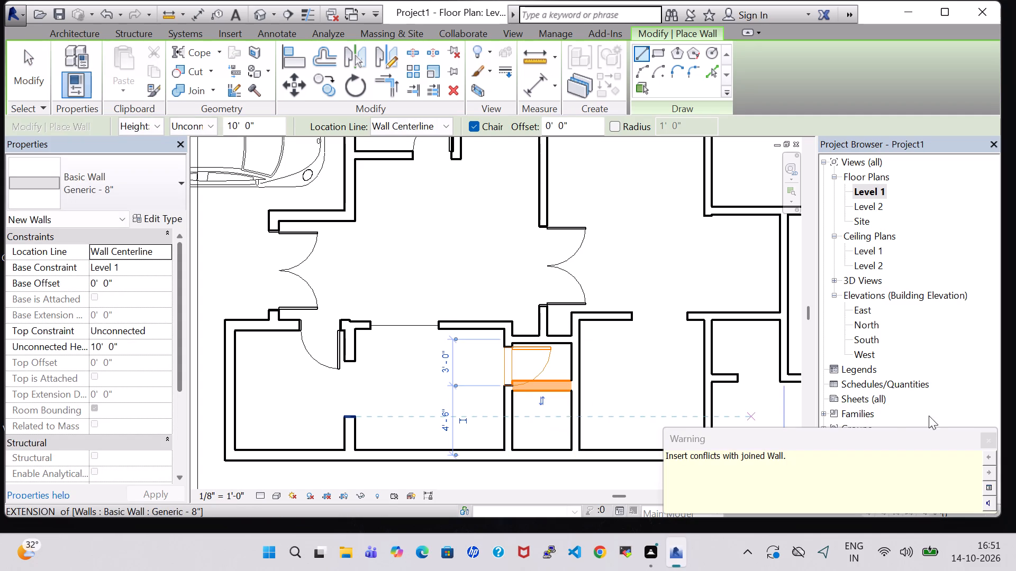
pyautogui.click(994, 441)
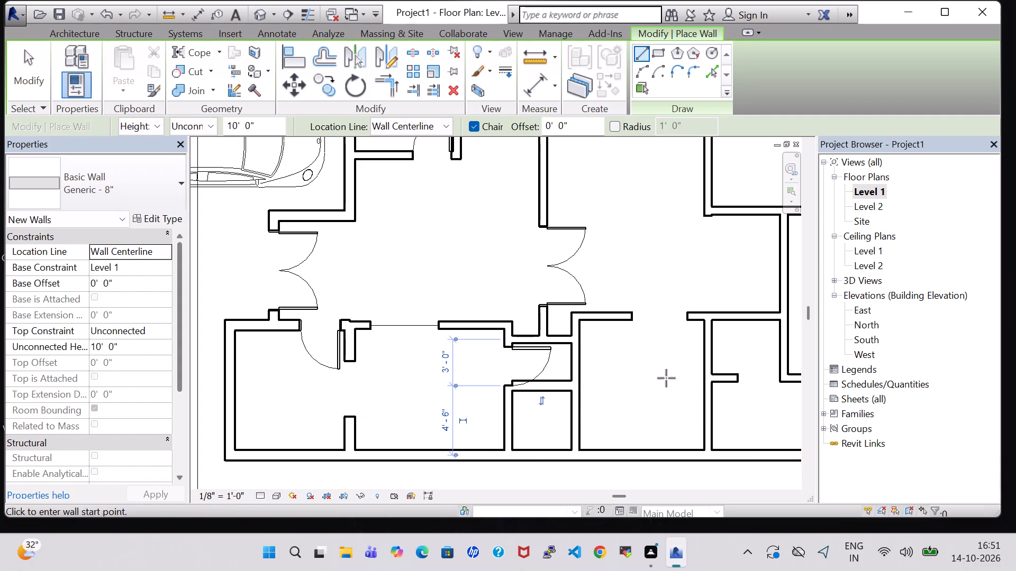
pyautogui.press('Escape')
pyautogui.press('Escape')
# Nudge the new cross wall south to 4'-0" from the south exterior wall, clear of the door.
pyautogui.click(557, 380)
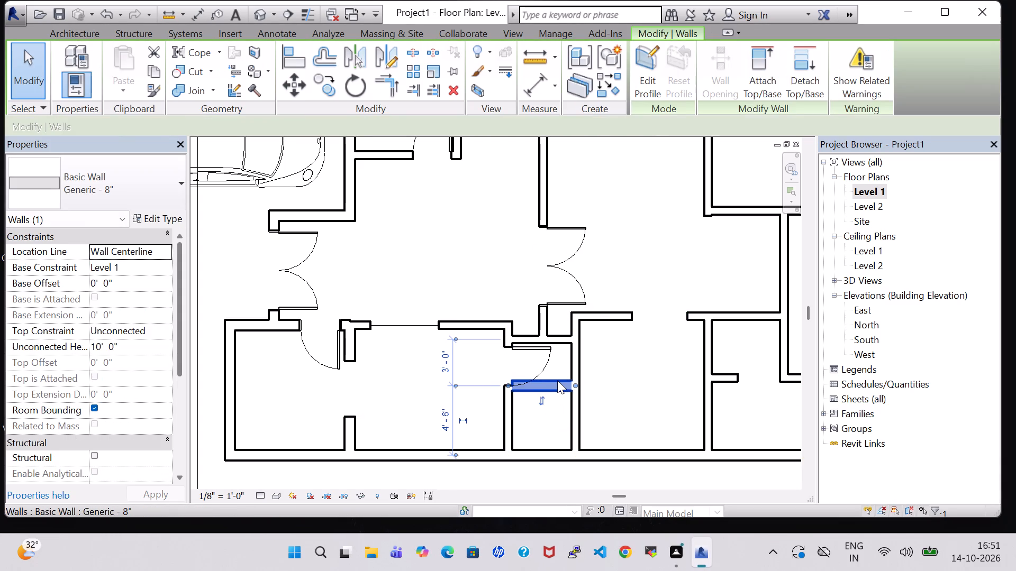
pyautogui.press('Down')
pyautogui.press('Down')
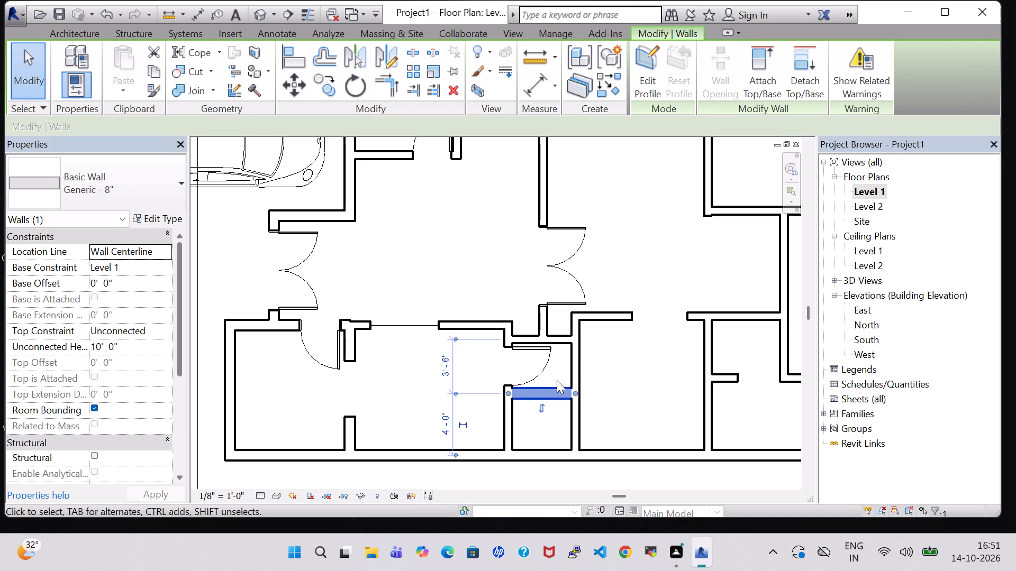
pyautogui.click(443, 260)
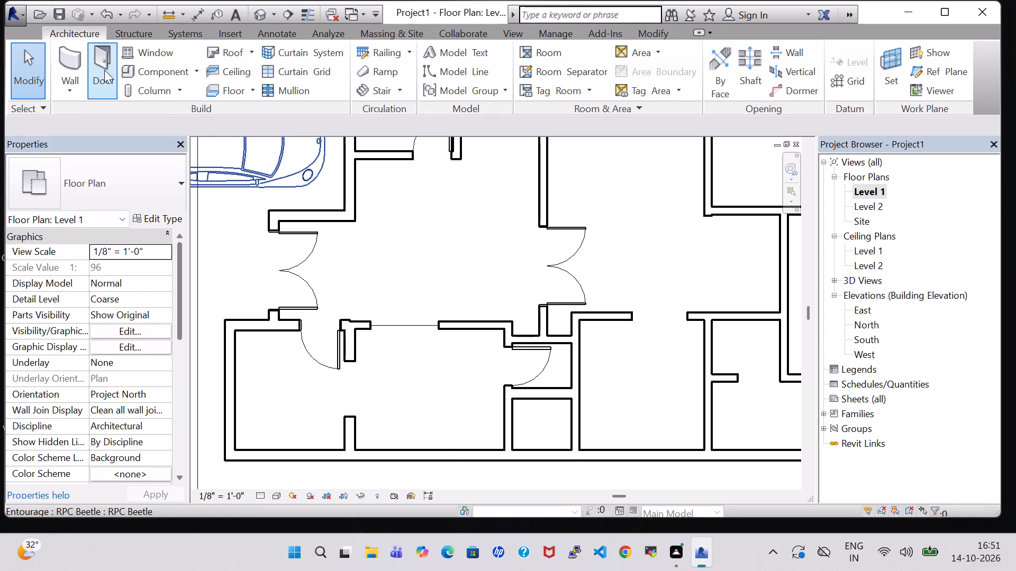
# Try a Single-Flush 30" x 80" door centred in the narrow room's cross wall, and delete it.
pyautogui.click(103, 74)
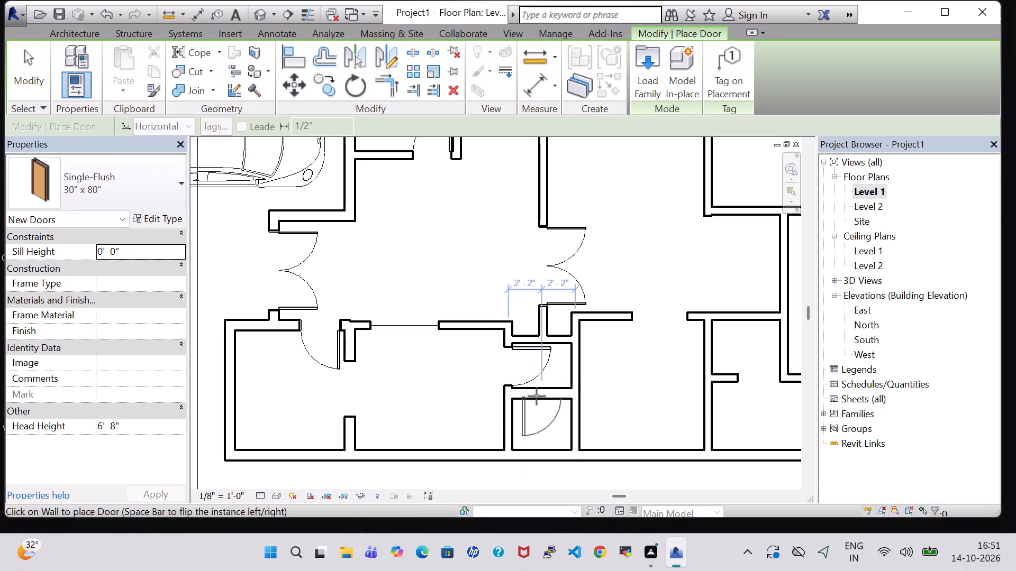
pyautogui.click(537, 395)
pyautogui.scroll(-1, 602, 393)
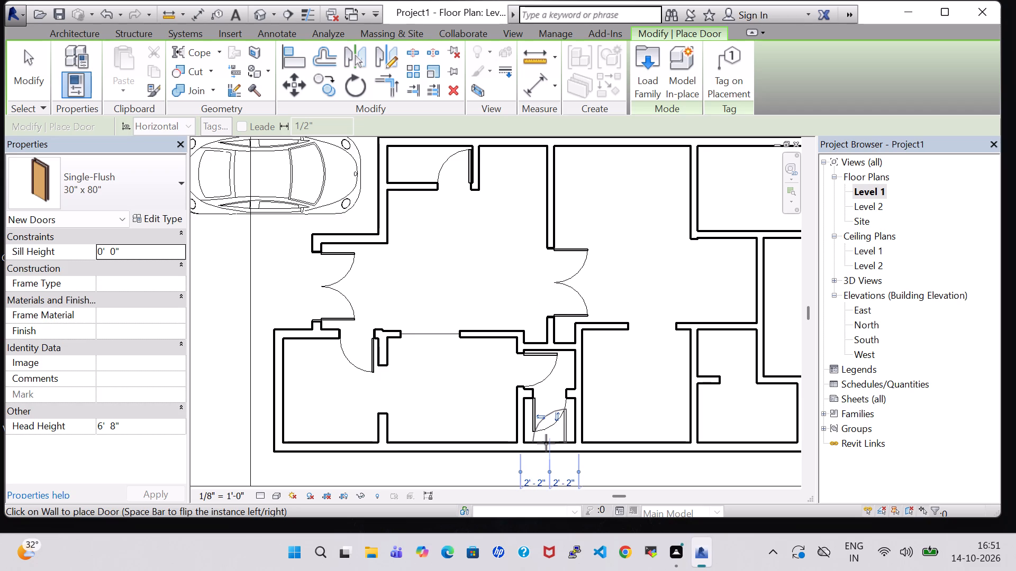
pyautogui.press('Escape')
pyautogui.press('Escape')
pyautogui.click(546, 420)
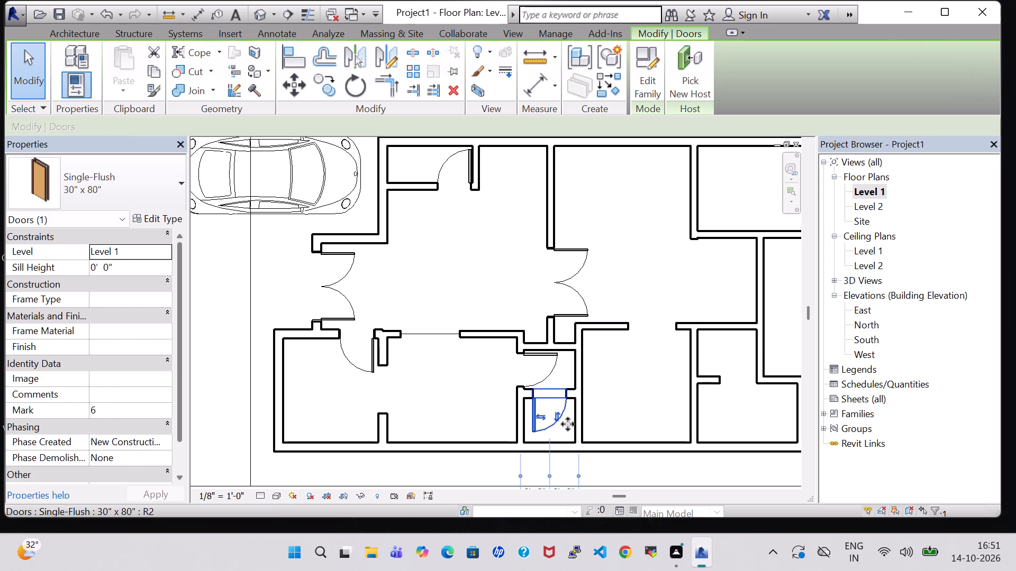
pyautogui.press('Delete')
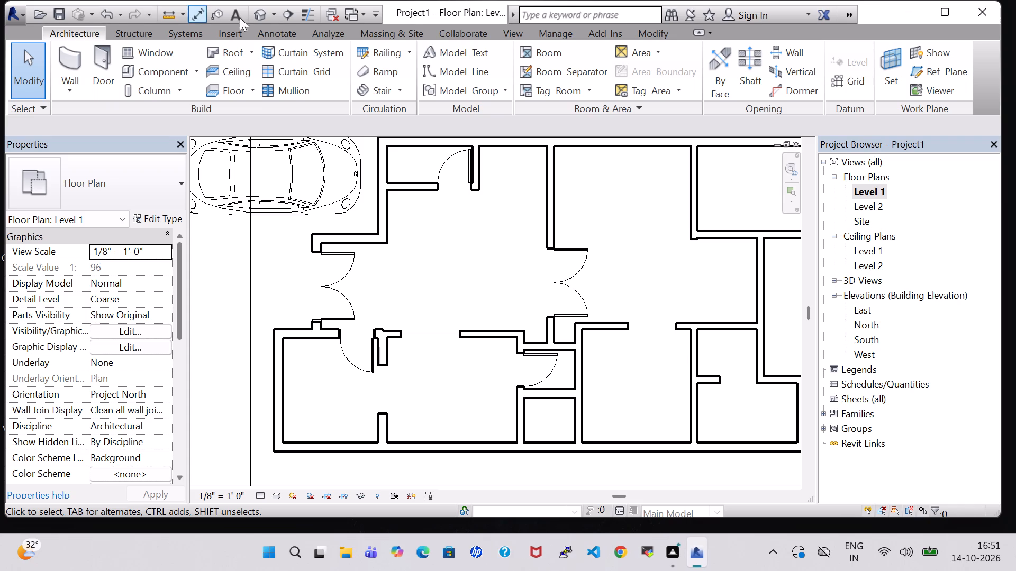
# Split the cross wall near both ends, starting about 0'-8" from the west partition, and delete the middle segment to form an opening.
pyautogui.click(659, 31)
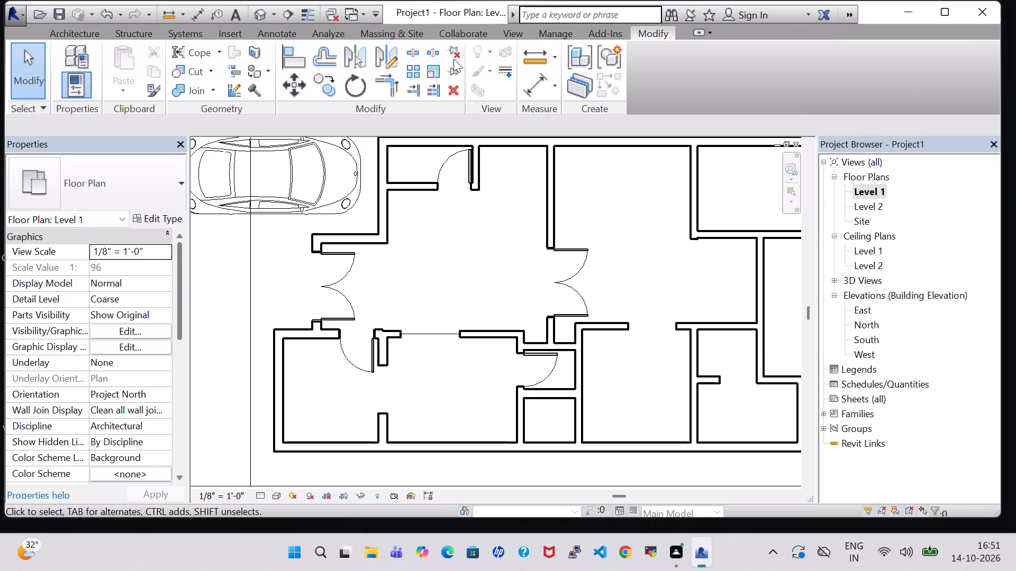
pyautogui.click(416, 55)
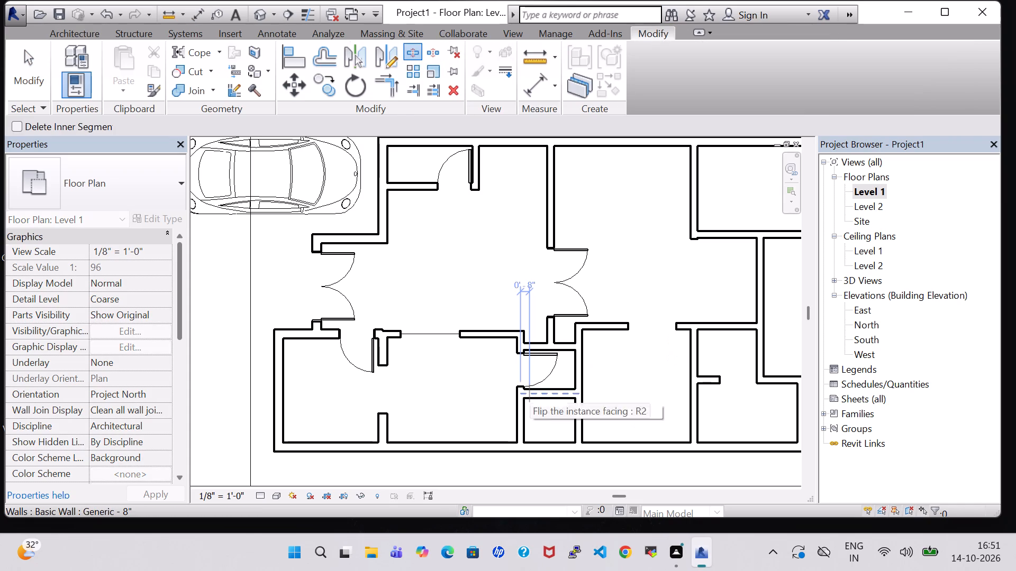
pyautogui.click(530, 393)
pyautogui.click(562, 393)
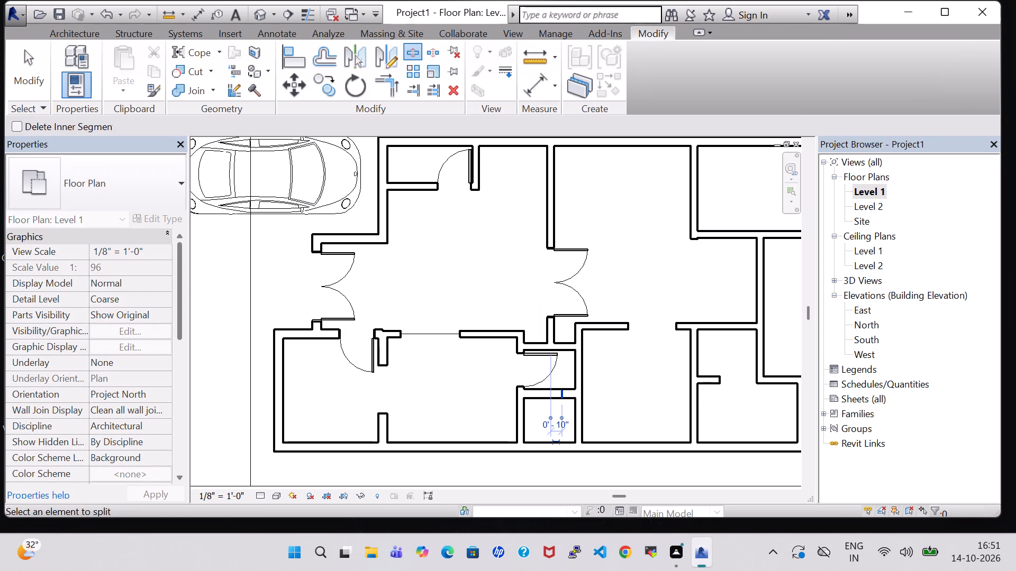
pyautogui.press('Escape')
pyautogui.press('Escape')
pyautogui.click(548, 394)
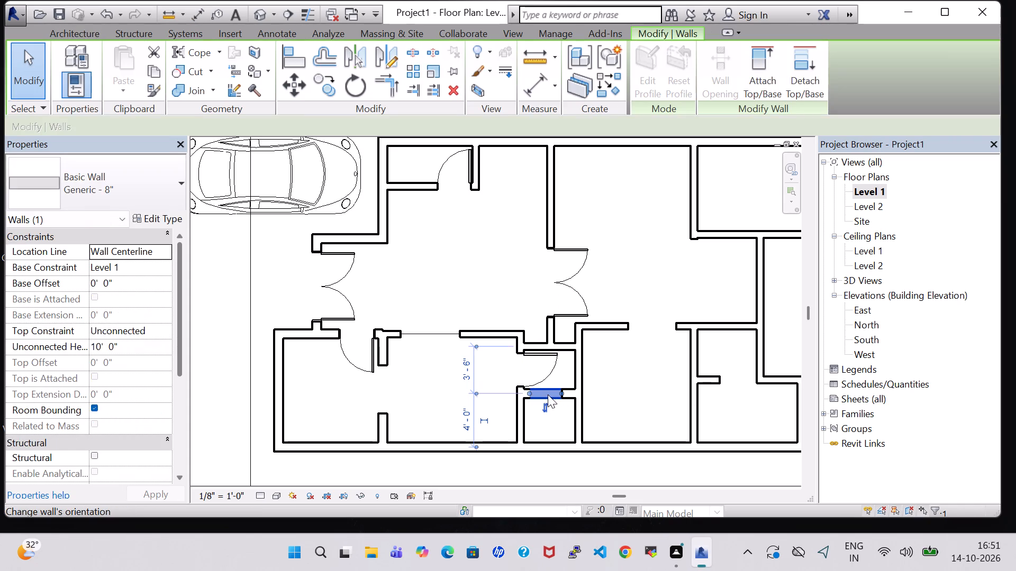
pyautogui.press('Delete')
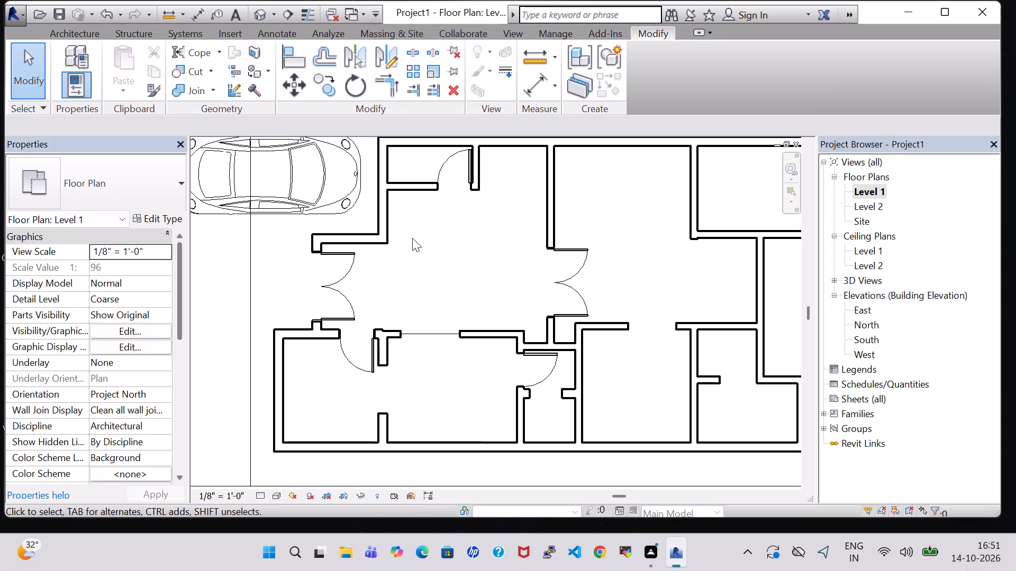
# Place a Single-Flush 30" x 80" door in the narrow room's south exterior wall, about 1'-6" from its west partition, swinging inward with west-side hinges.
pyautogui.click(88, 36)
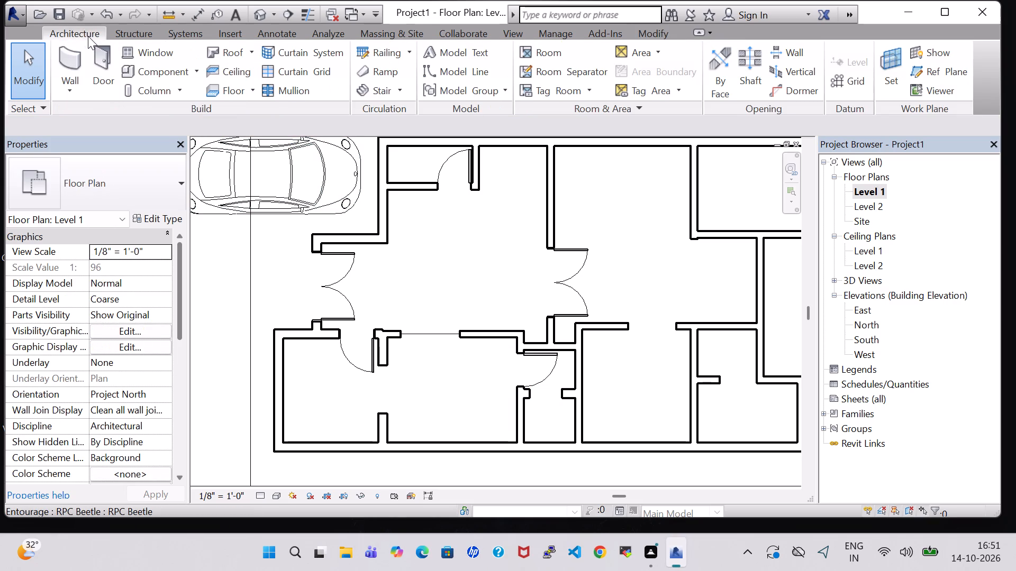
pyautogui.click(97, 58)
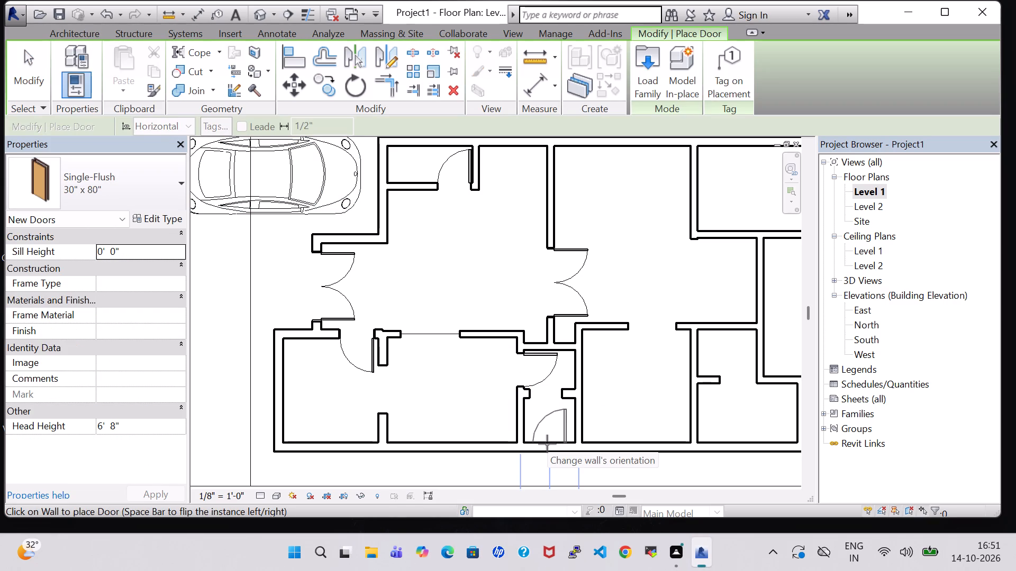
pyautogui.press('space')
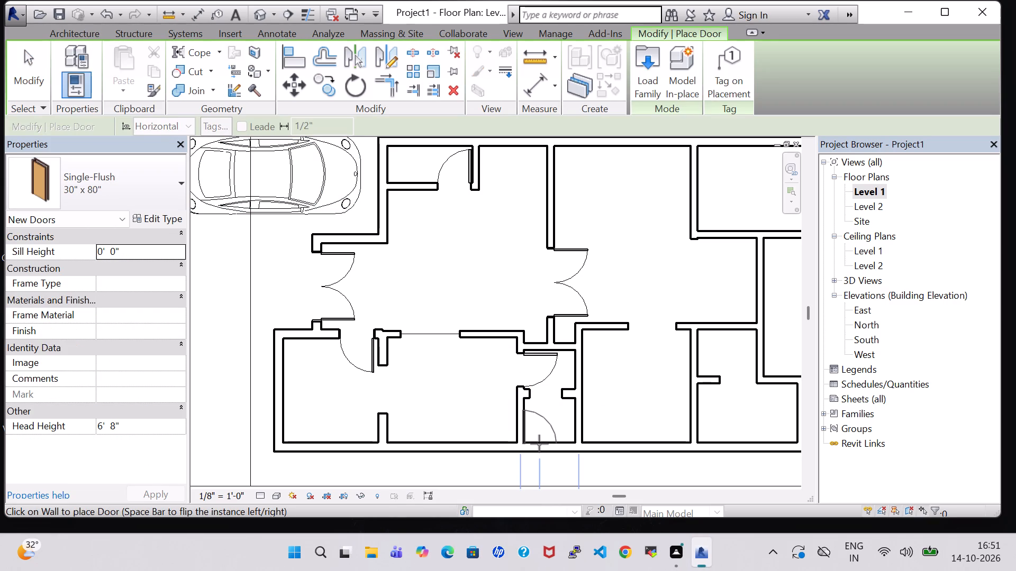
pyautogui.click(541, 445)
pyautogui.scroll(-2, 625, 420)
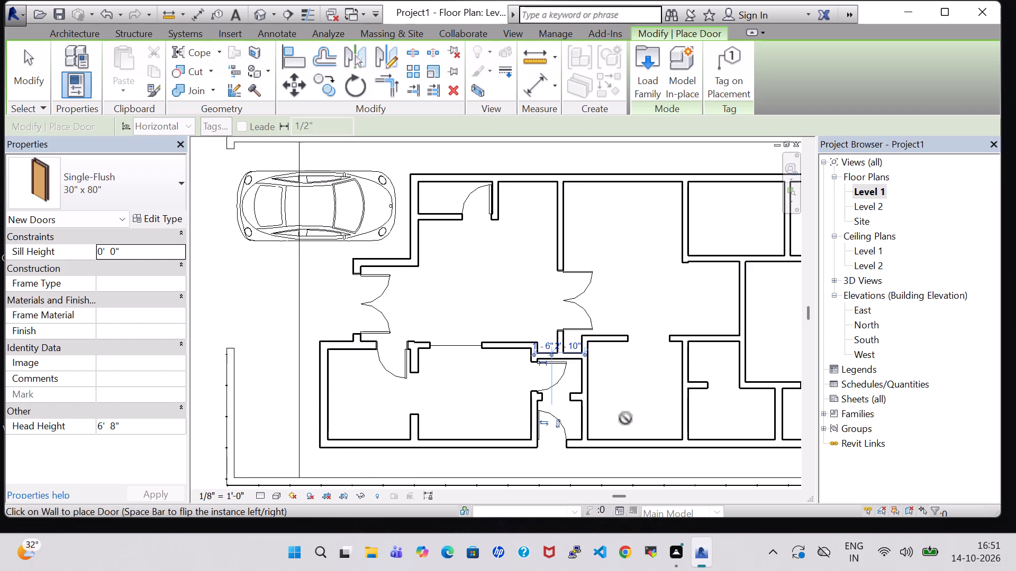
# Split the narrow room's east partition just above its cross wall and about 4'-1" from the north wall, and delete the middle segment.
pyautogui.scroll(-4, 621, 425)
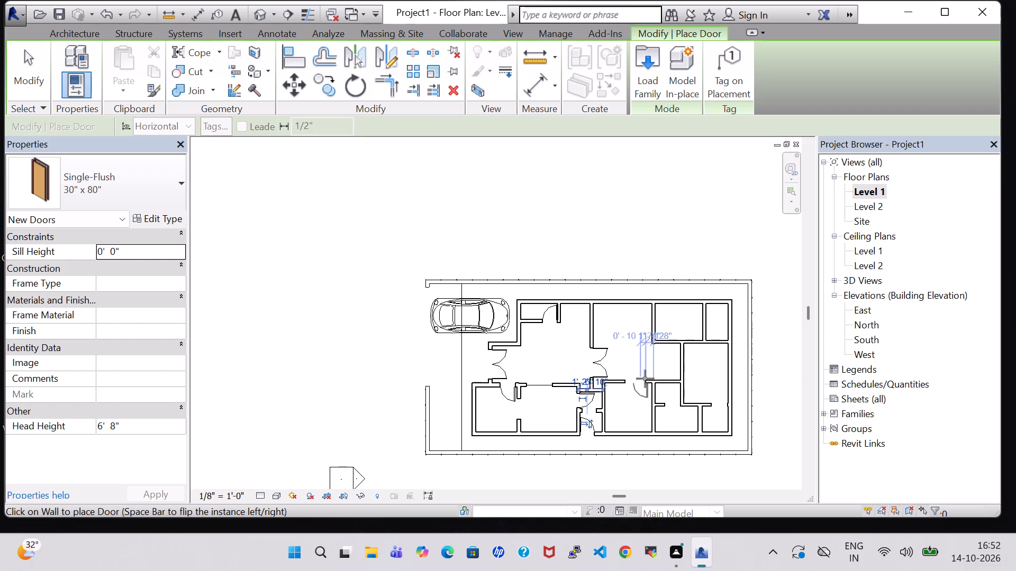
pyautogui.press('Escape')
pyautogui.moveTo(612, 196); pyautogui.dragTo(559, 170, button='middle')
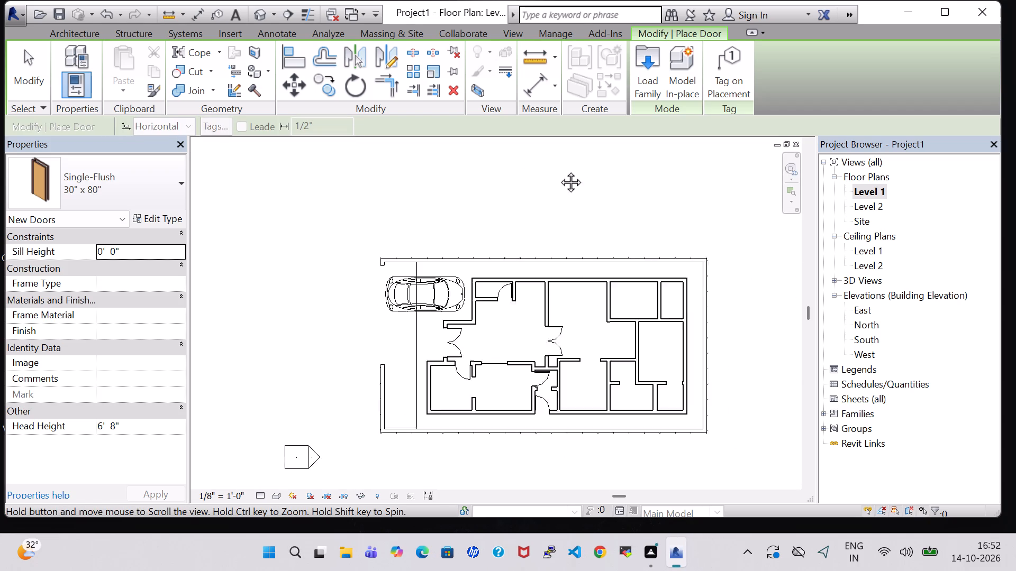
pyautogui.moveTo(559, 170); pyautogui.dragTo(557, 170, button='middle')
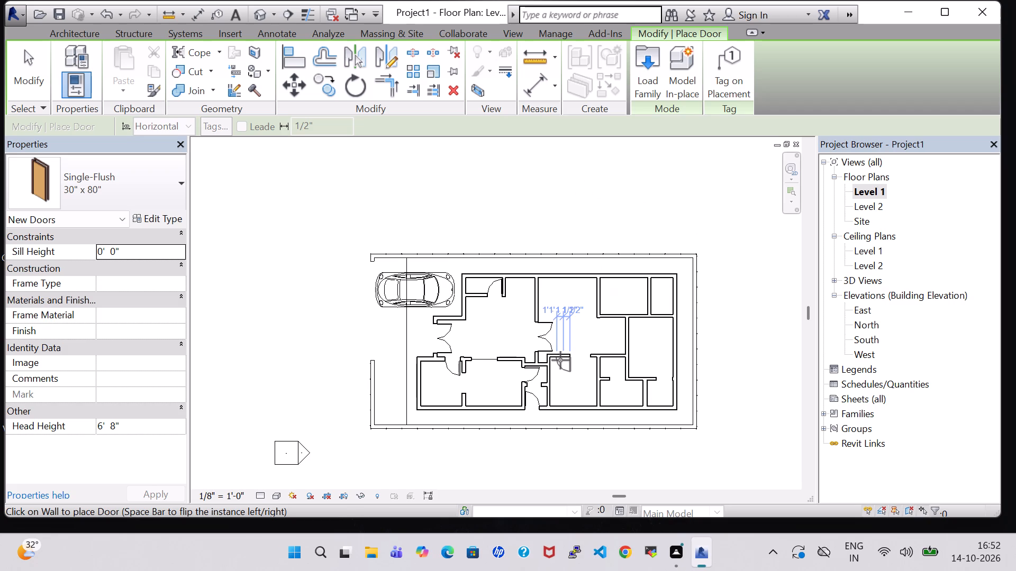
pyautogui.press('Escape')
pyautogui.press('Escape')
pyautogui.scroll(4, 573, 376)
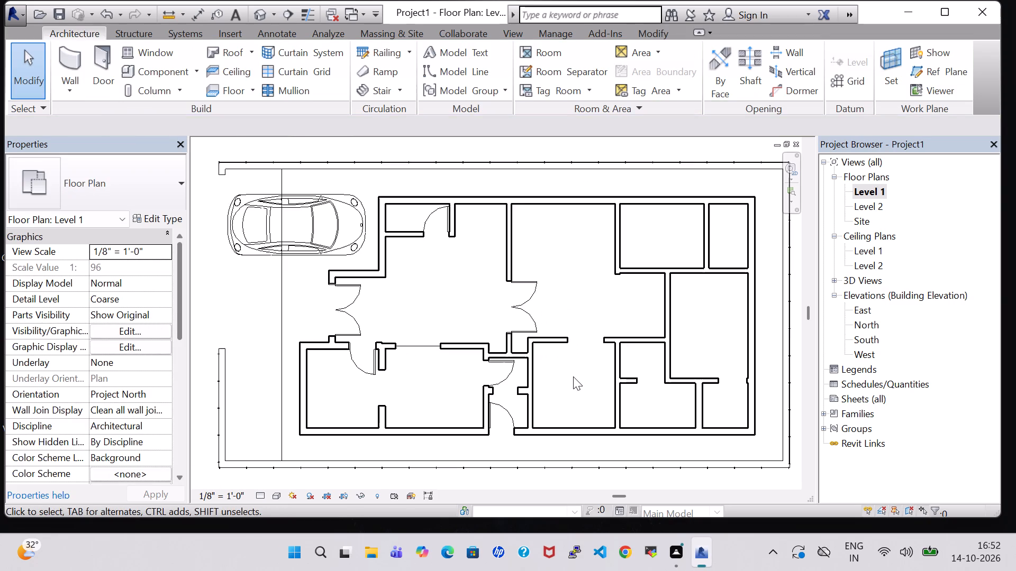
pyautogui.click(664, 35)
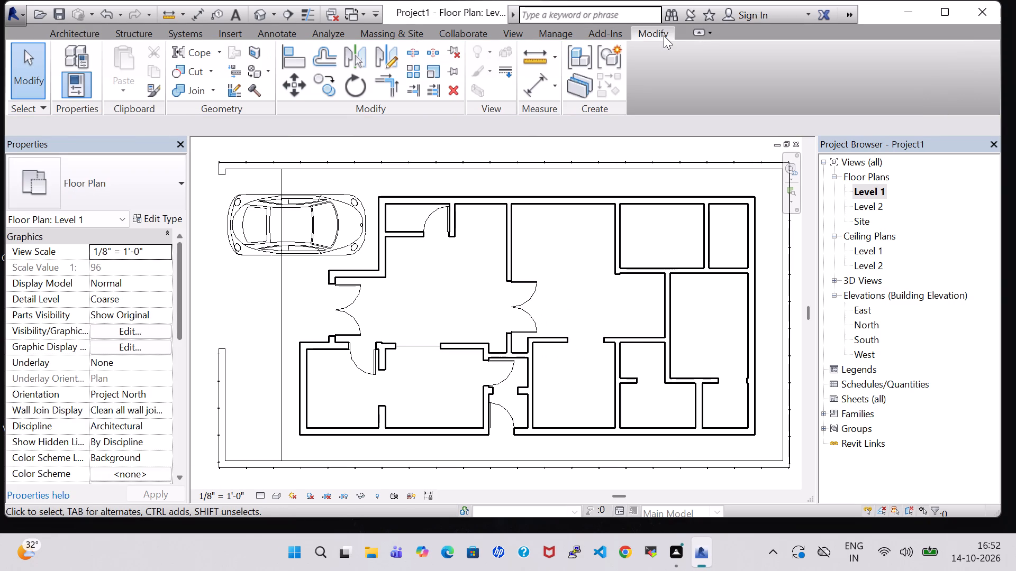
pyautogui.click(409, 46)
pyautogui.scroll(3, 571, 274)
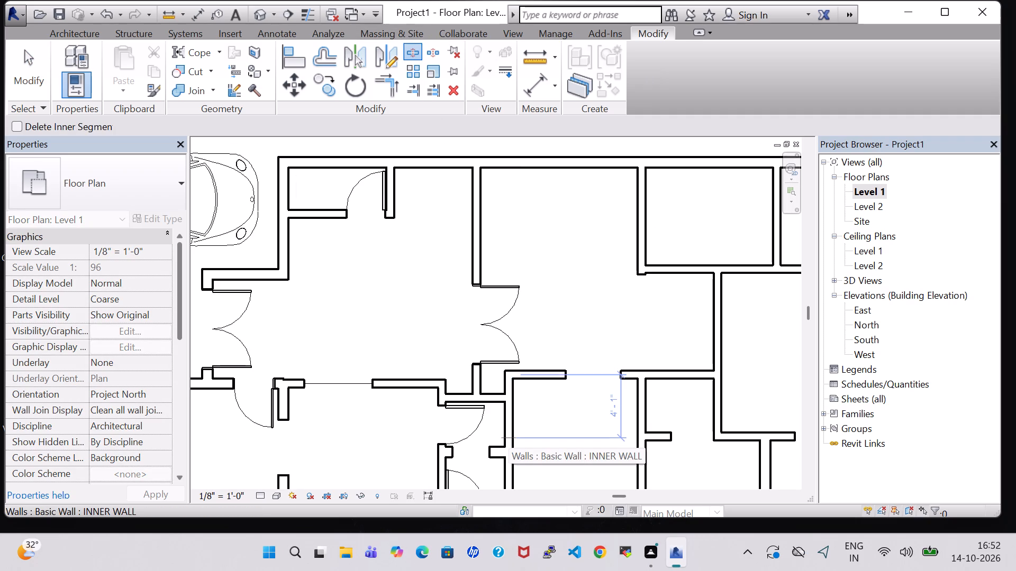
pyautogui.click(509, 438)
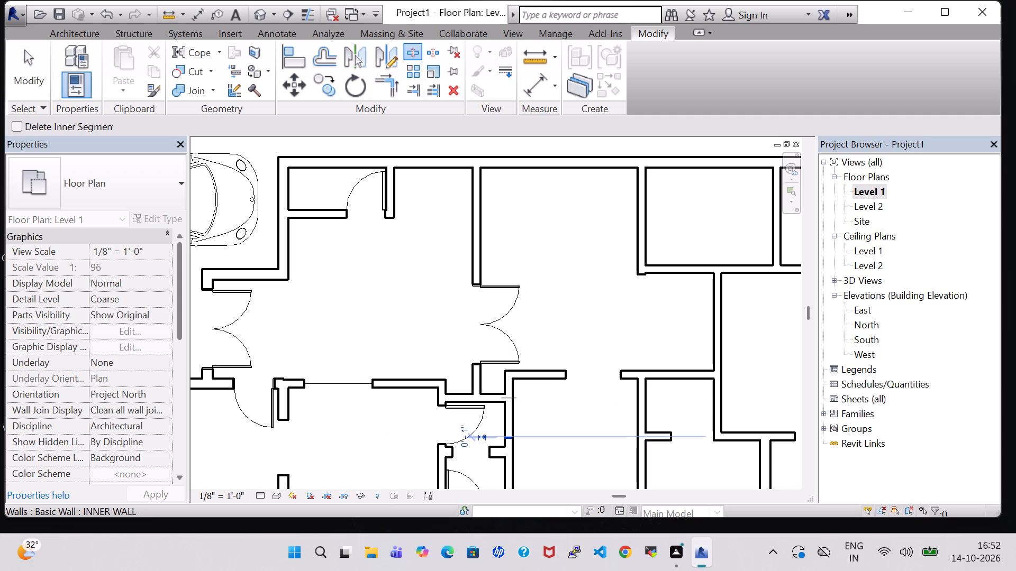
pyautogui.click(506, 404)
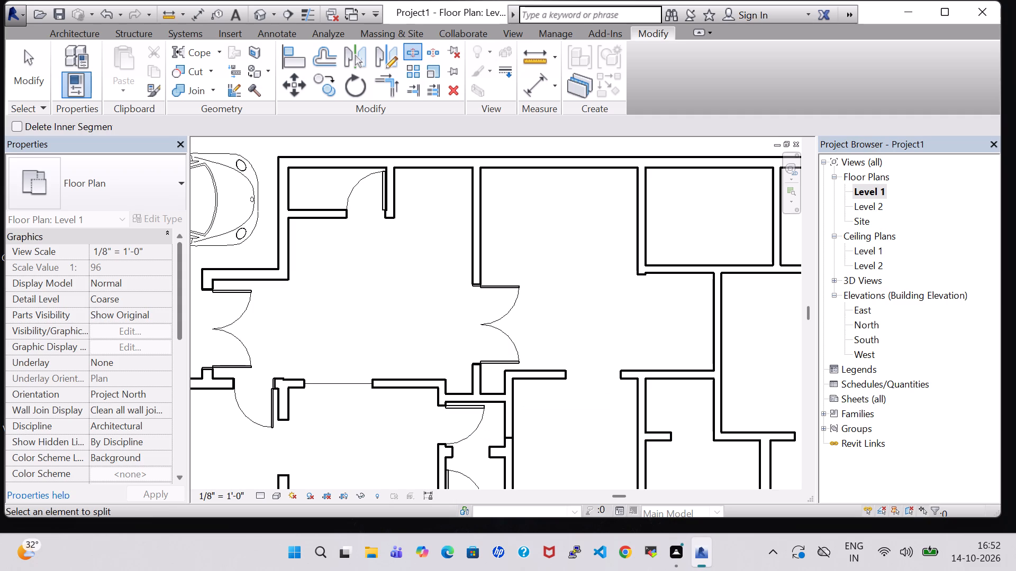
pyautogui.click(509, 402)
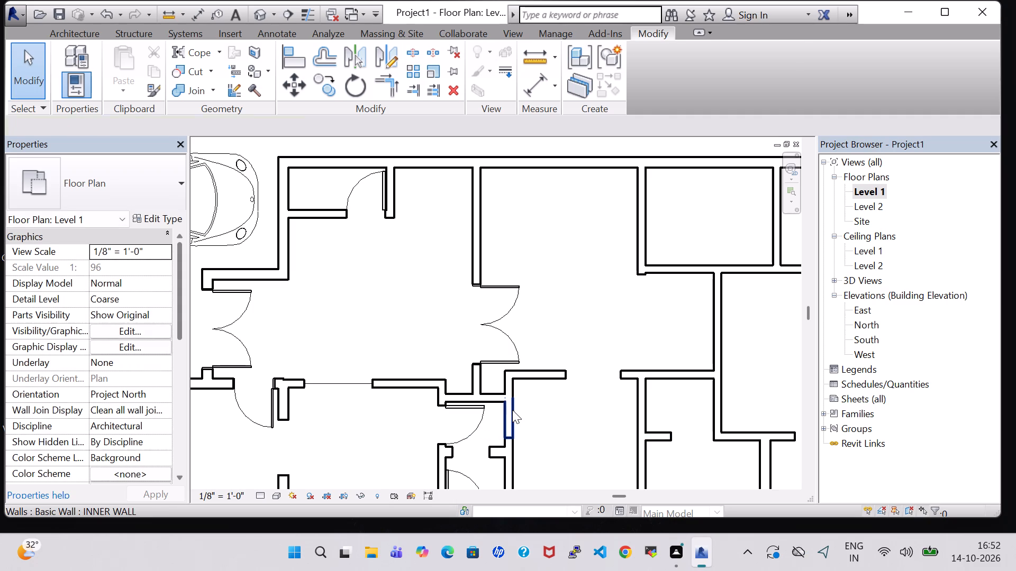
pyautogui.click(512, 410)
pyautogui.press('Delete')
pyautogui.scroll(-2, 520, 415)
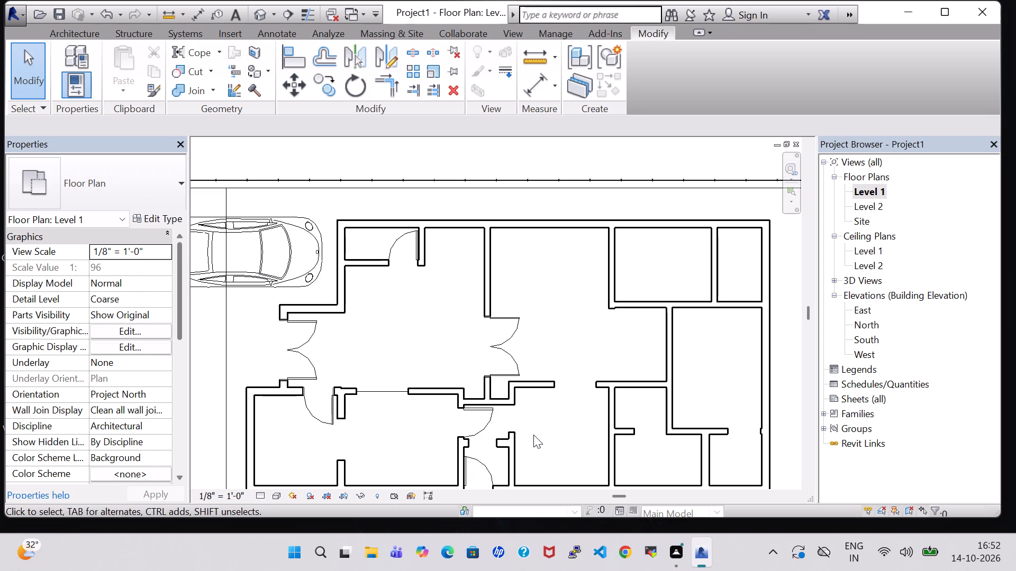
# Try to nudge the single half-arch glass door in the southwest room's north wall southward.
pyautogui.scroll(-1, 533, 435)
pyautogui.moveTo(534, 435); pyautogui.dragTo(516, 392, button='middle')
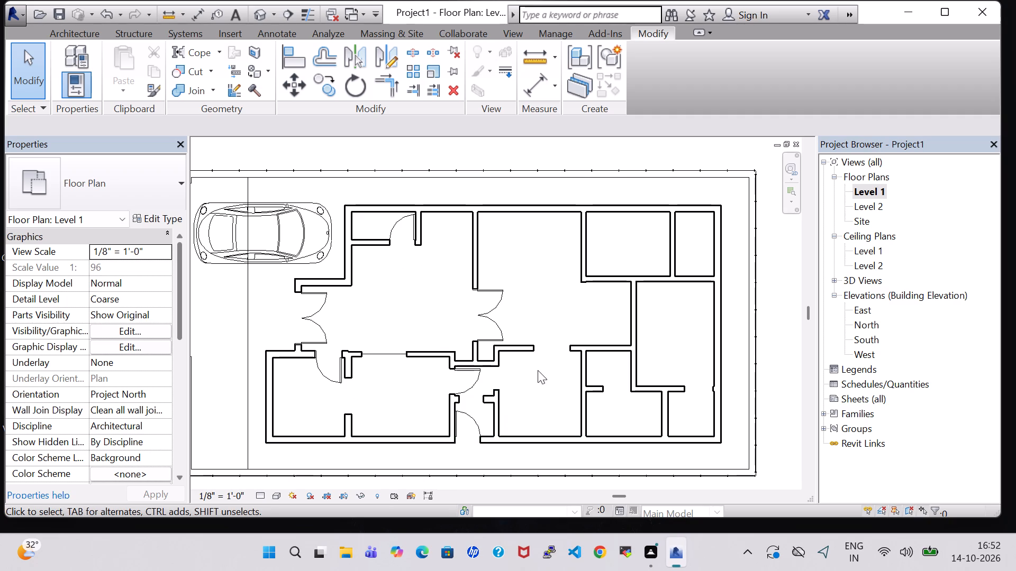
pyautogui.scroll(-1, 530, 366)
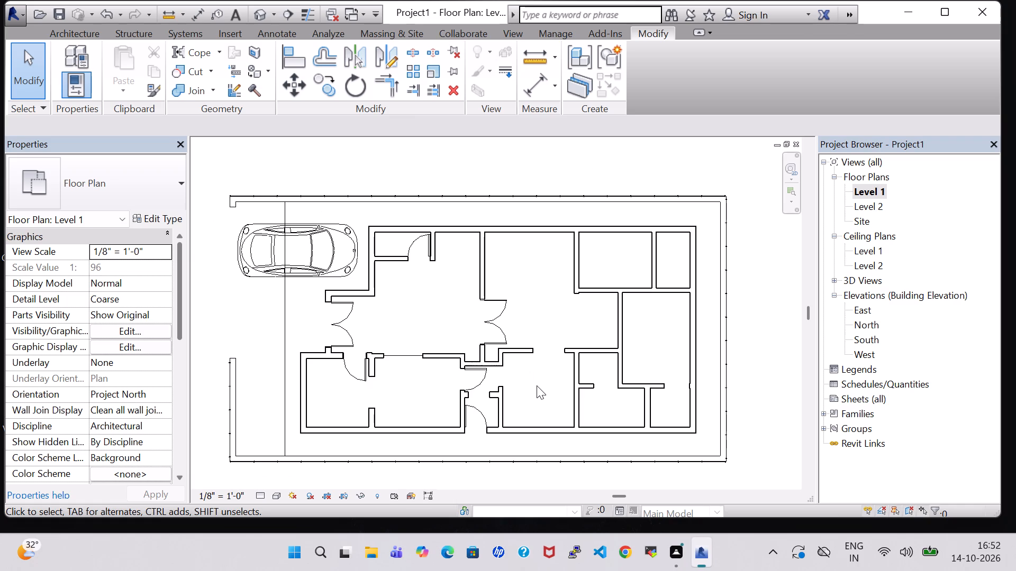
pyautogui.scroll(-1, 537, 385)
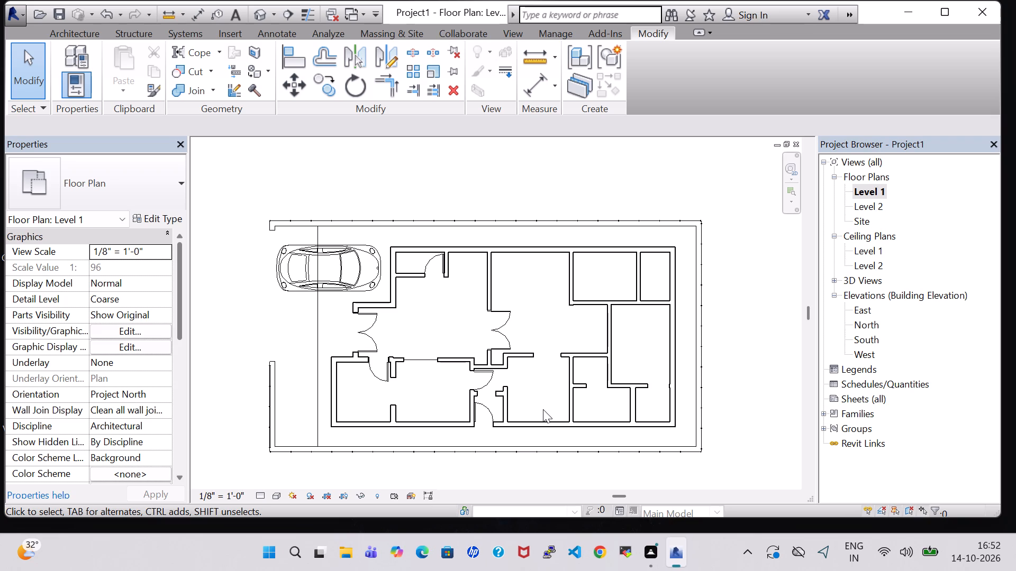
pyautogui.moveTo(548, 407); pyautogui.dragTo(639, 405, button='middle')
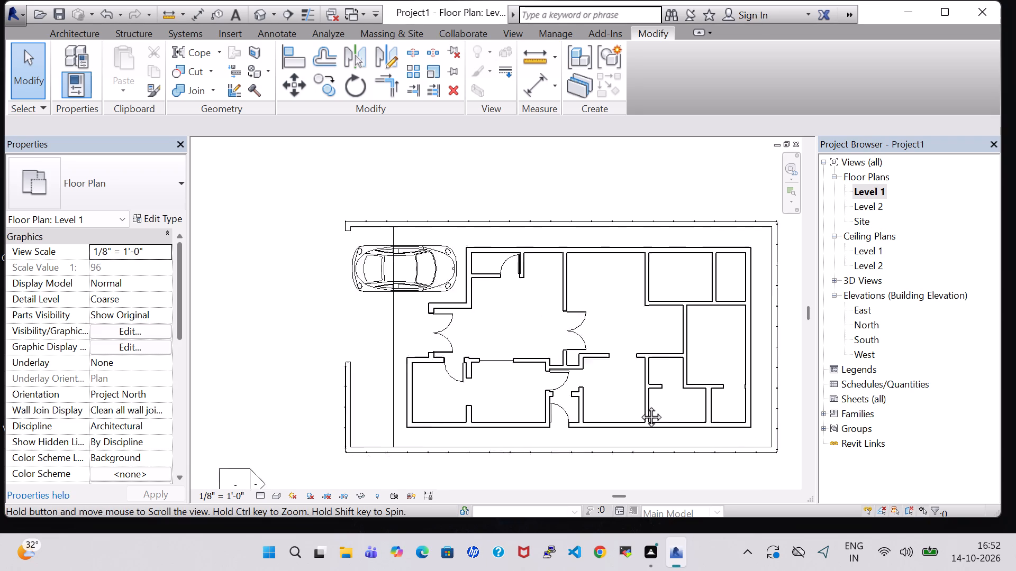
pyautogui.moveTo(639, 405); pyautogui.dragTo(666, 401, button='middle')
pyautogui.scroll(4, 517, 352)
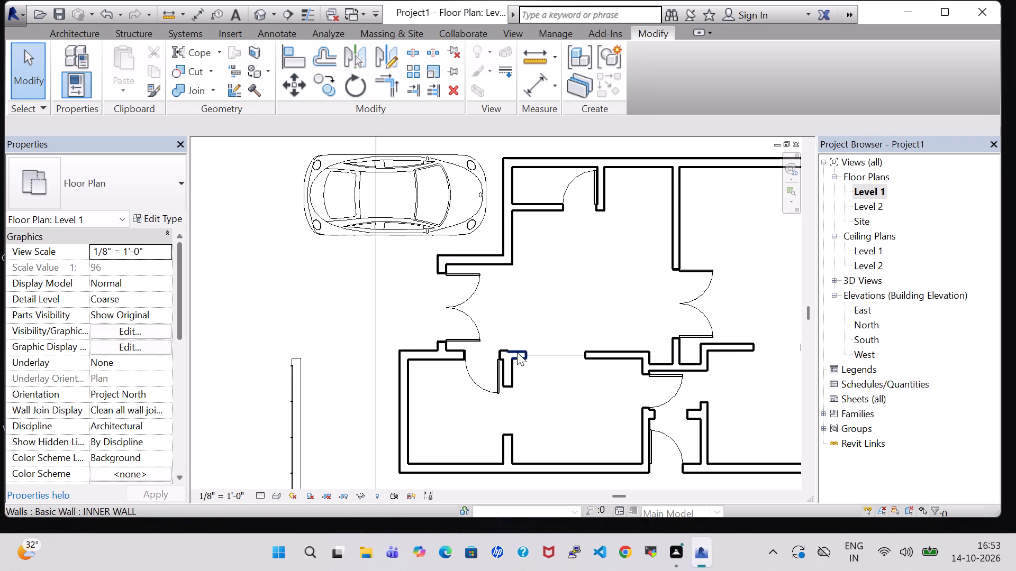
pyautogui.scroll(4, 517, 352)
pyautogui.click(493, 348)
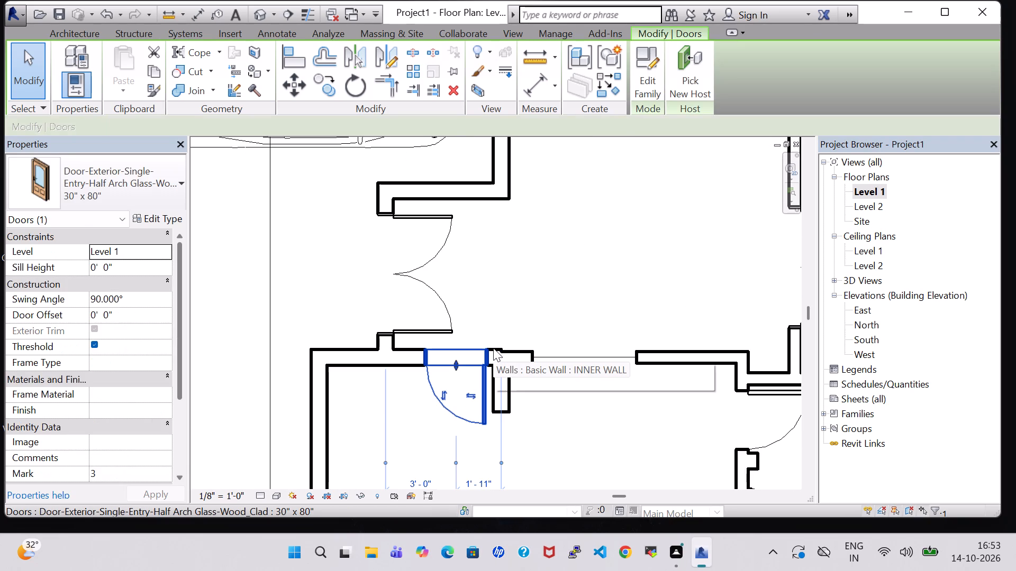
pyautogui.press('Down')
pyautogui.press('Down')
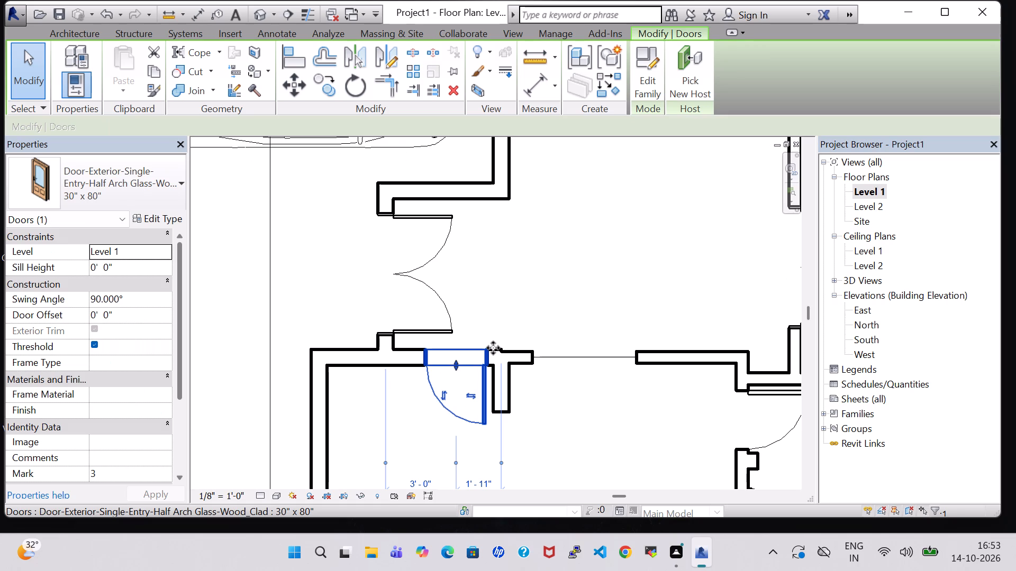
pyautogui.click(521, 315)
# Nudge the double full-glass entry door beside the car south to 3'-9 1/2" from the wall above and 3'-3 1/2" from the wall below.
pyautogui.scroll(-3, 521, 315)
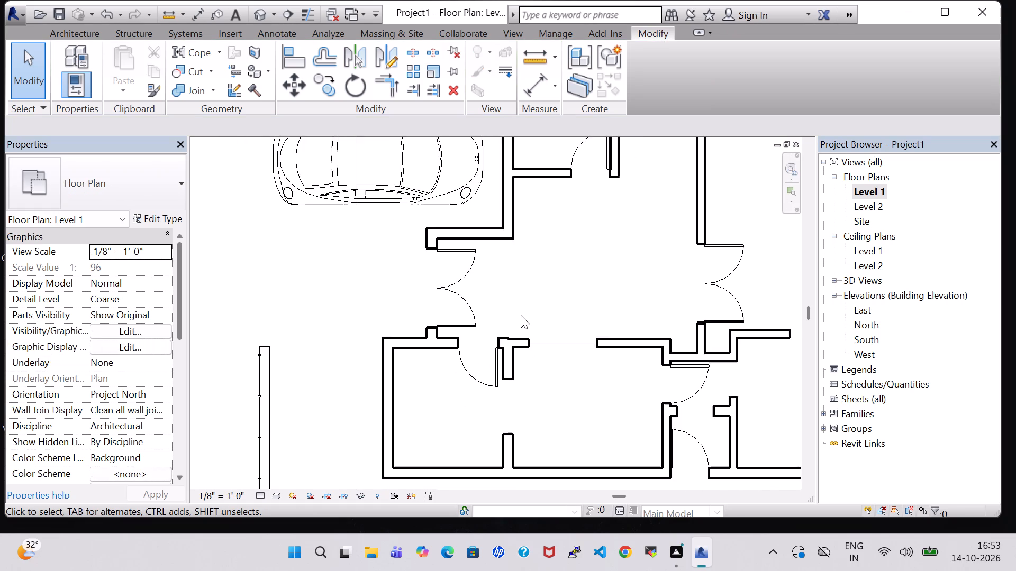
pyautogui.scroll(-2, 521, 315)
pyautogui.click(487, 320)
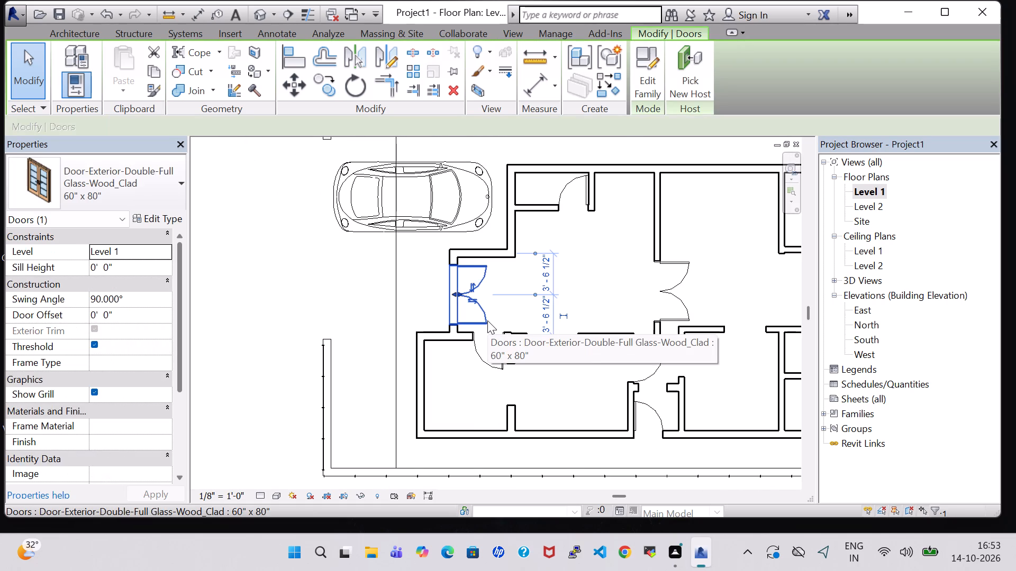
pyautogui.press('Up')
pyautogui.press('Down')
pyautogui.press('Down')
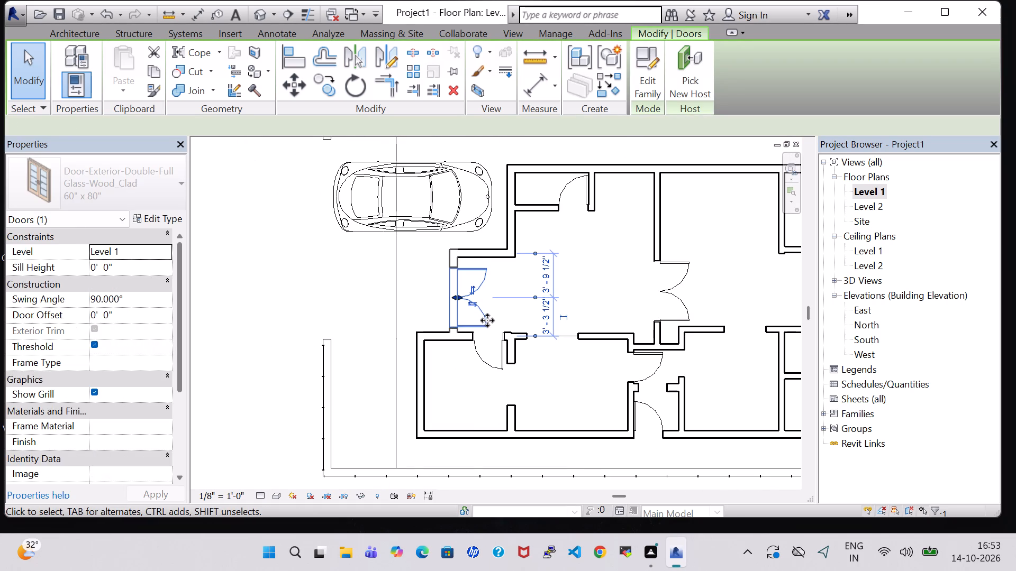
pyautogui.click(577, 274)
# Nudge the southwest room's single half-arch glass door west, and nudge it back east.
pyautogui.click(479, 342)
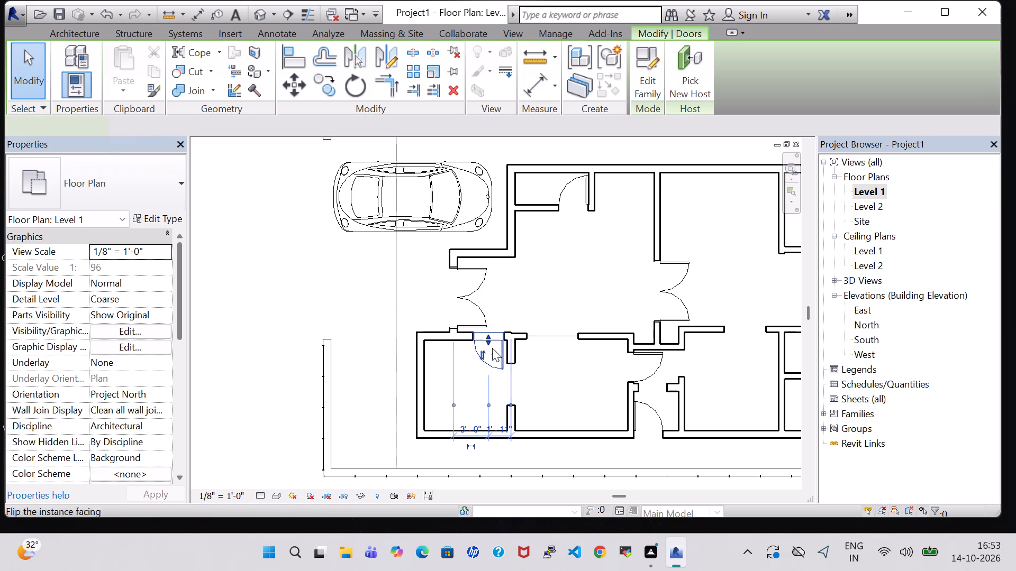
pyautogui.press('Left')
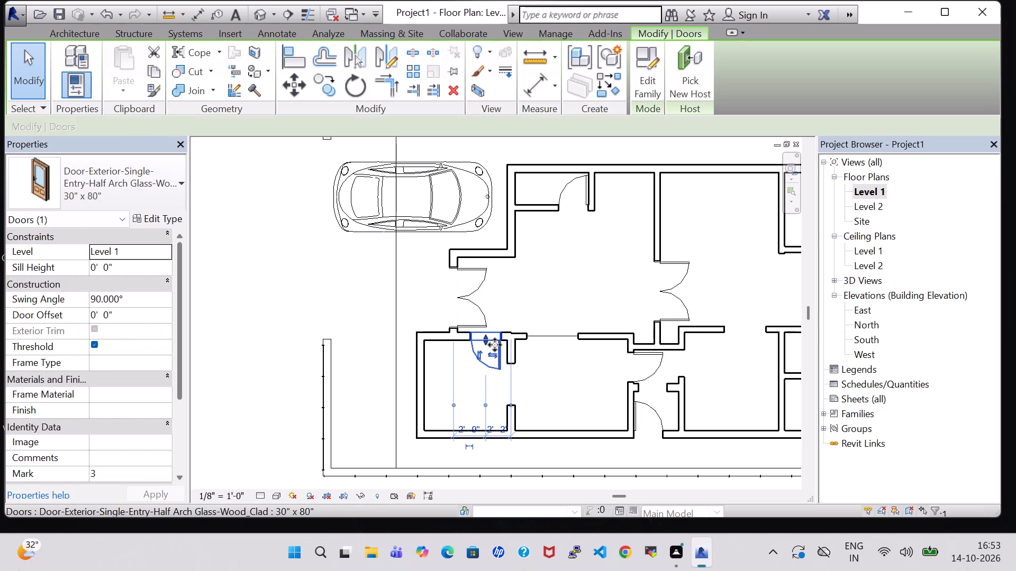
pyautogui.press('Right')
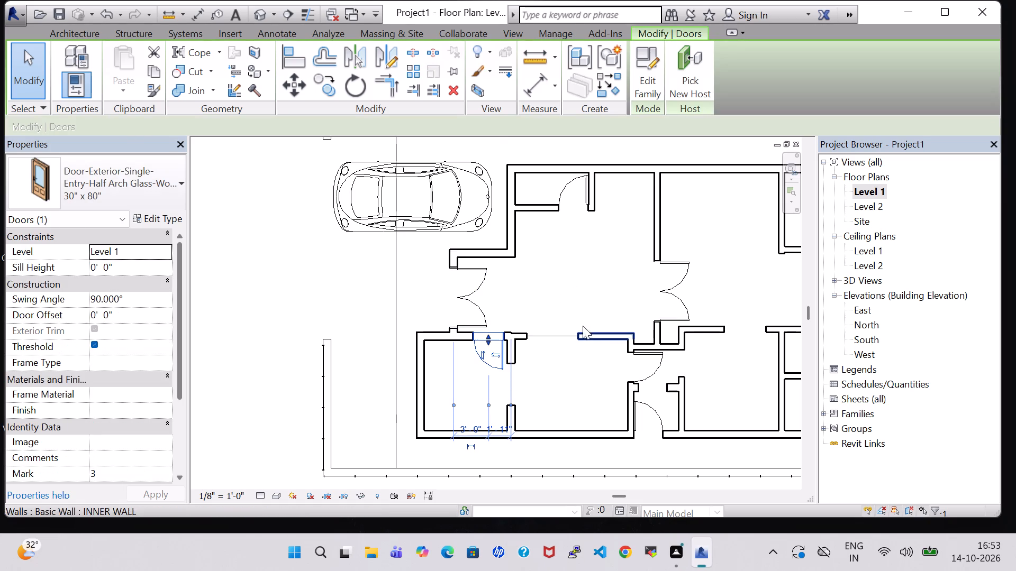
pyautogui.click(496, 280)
# Nudge the southwest room's Generic - 8" north wall slightly south.
pyautogui.scroll(9, 526, 312)
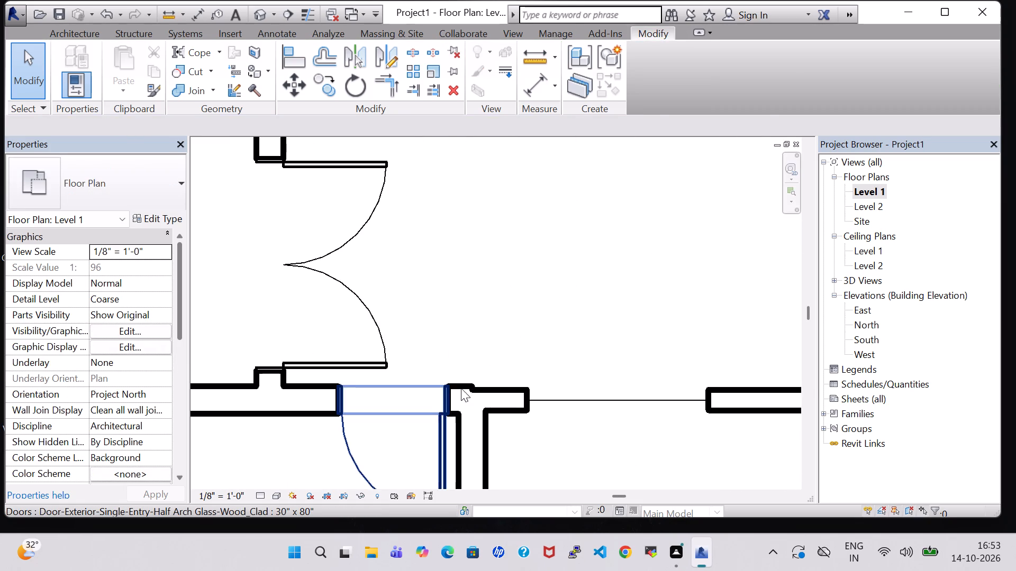
pyautogui.click(464, 387)
pyautogui.press('Down')
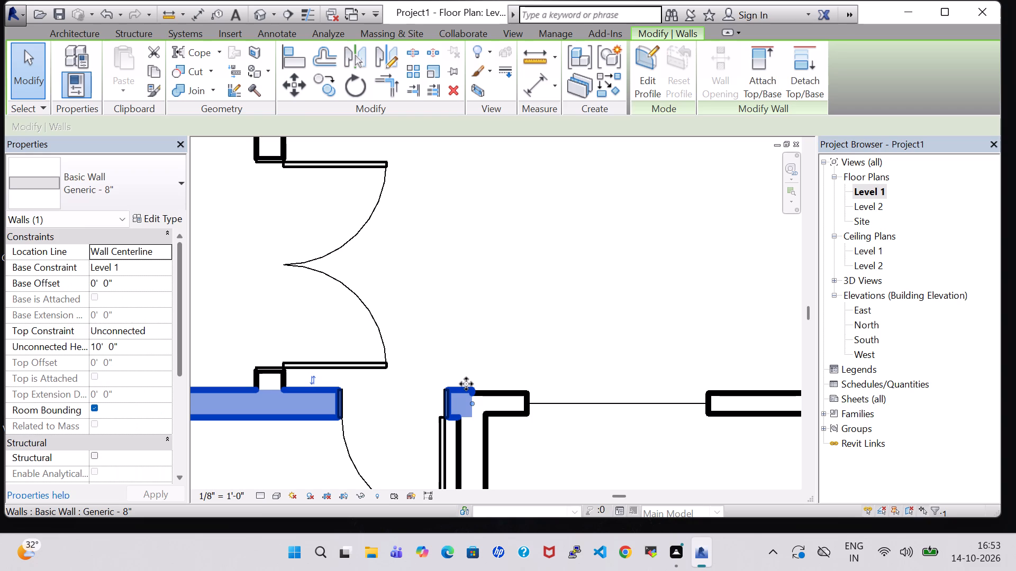
pyautogui.click(731, 307)
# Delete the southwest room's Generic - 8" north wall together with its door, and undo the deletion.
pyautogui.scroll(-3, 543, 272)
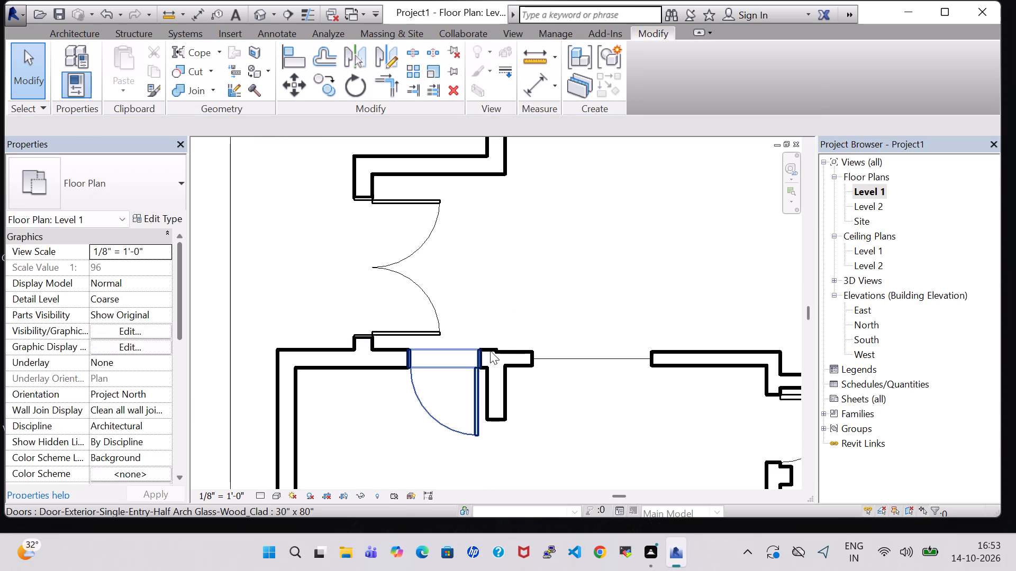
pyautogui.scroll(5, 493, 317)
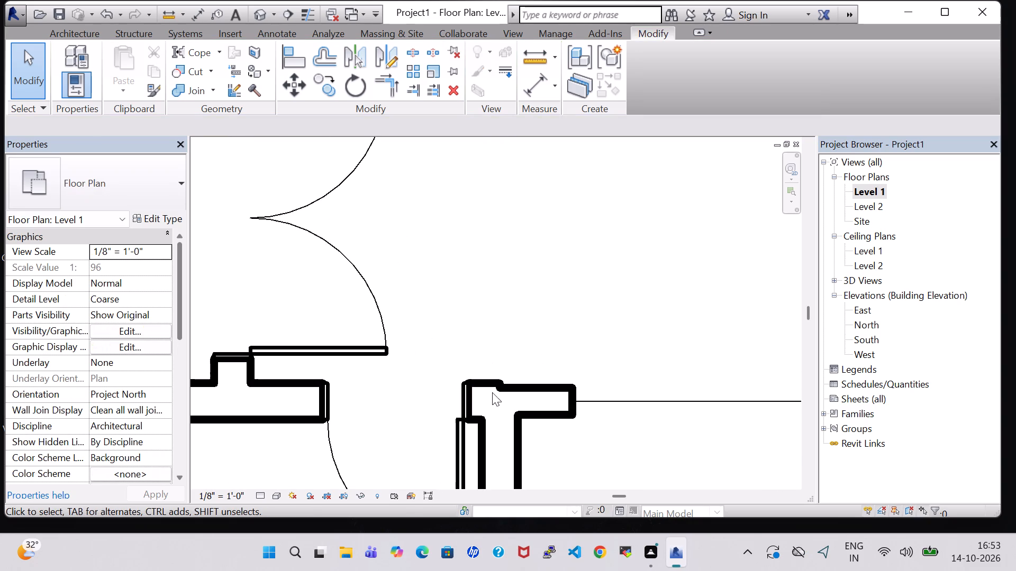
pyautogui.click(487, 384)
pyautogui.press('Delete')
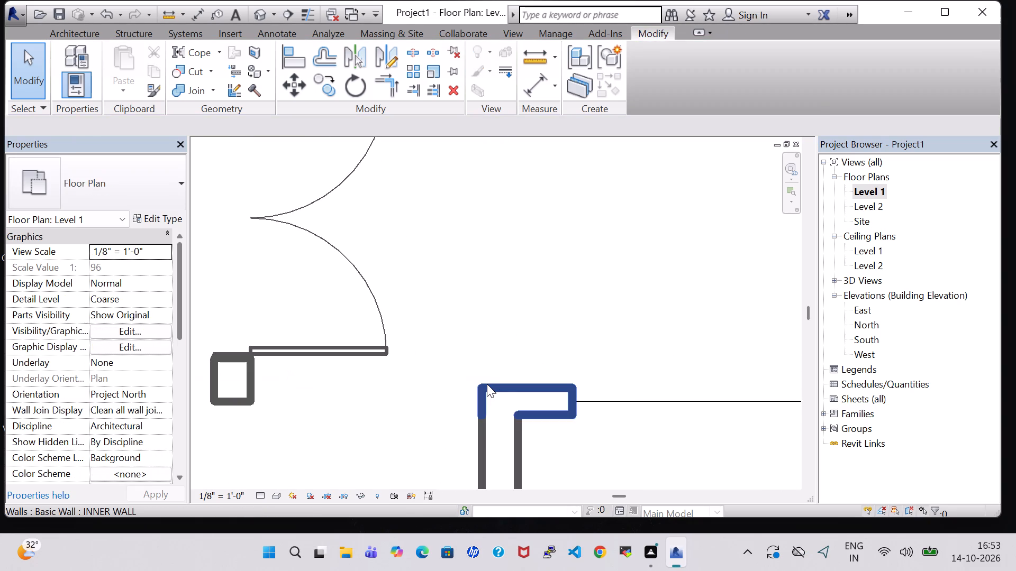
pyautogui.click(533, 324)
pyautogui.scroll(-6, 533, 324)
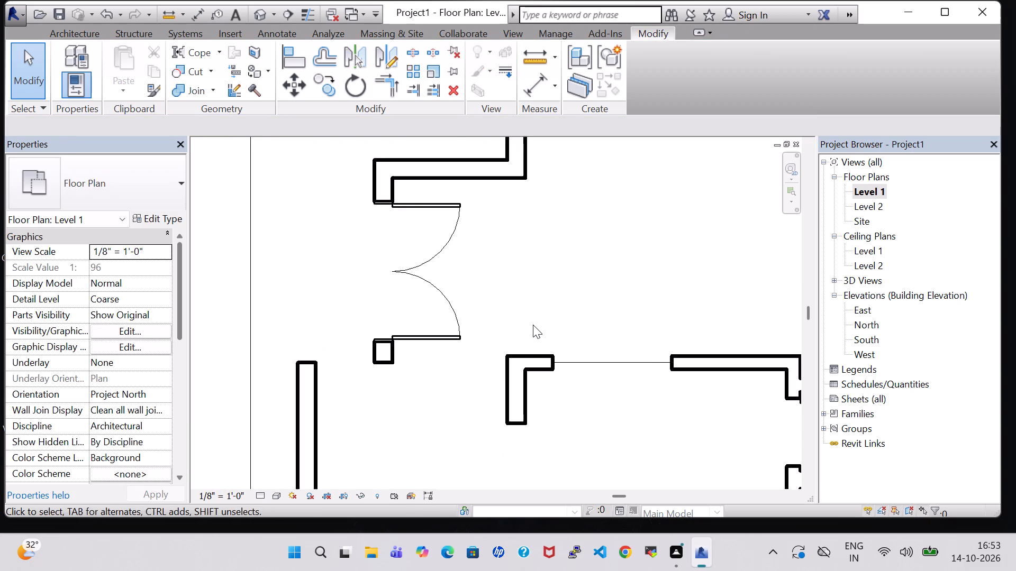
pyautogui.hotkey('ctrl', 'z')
# Examine the Level 1 plan from the southwest rooms across to the east rooms.
pyautogui.scroll(-4, 469, 340)
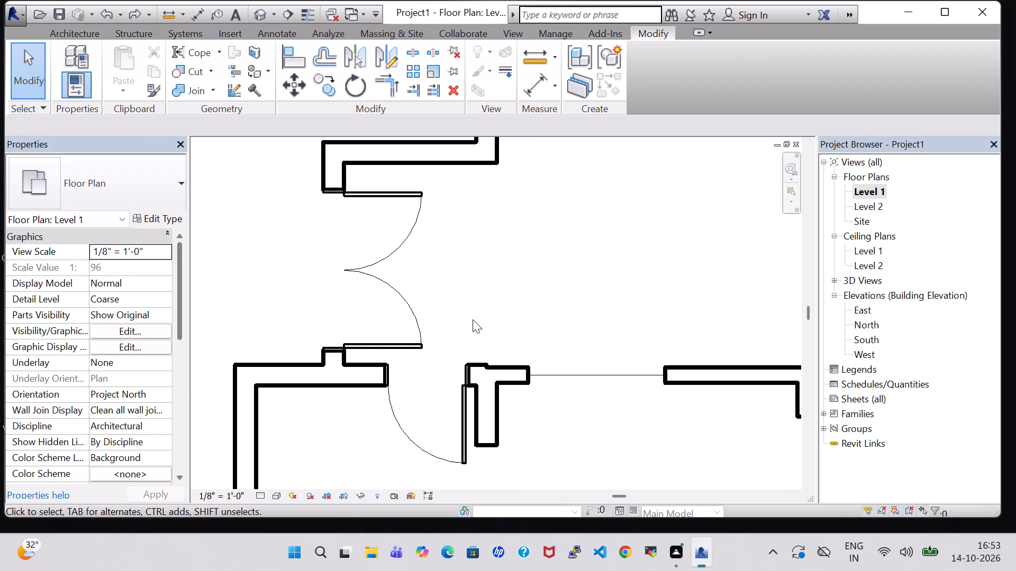
pyautogui.scroll(-3, 473, 319)
pyautogui.moveTo(484, 303); pyautogui.dragTo(455, 258, button='middle')
pyautogui.scroll(-3, 455, 258)
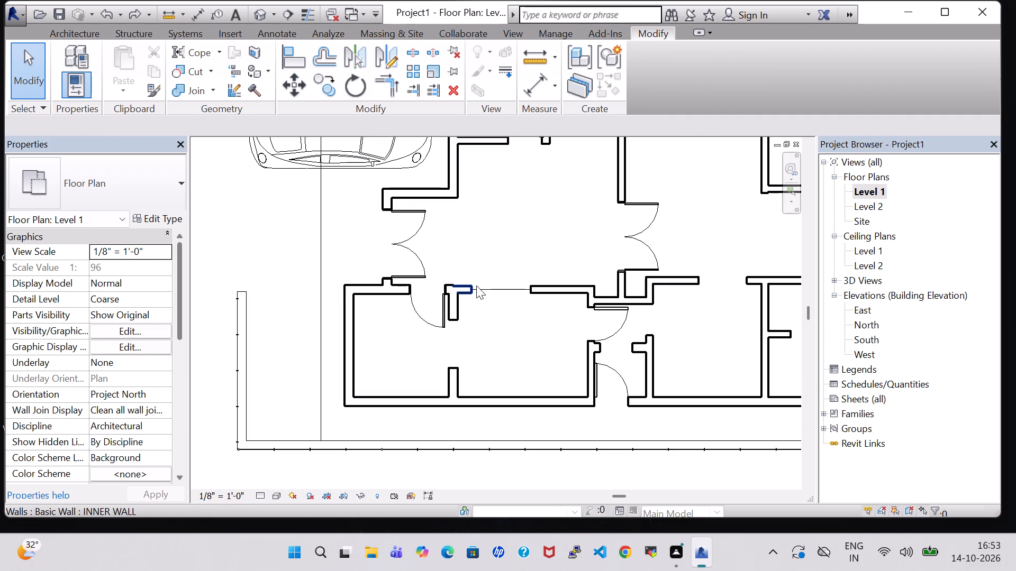
pyautogui.scroll(-1, 512, 364)
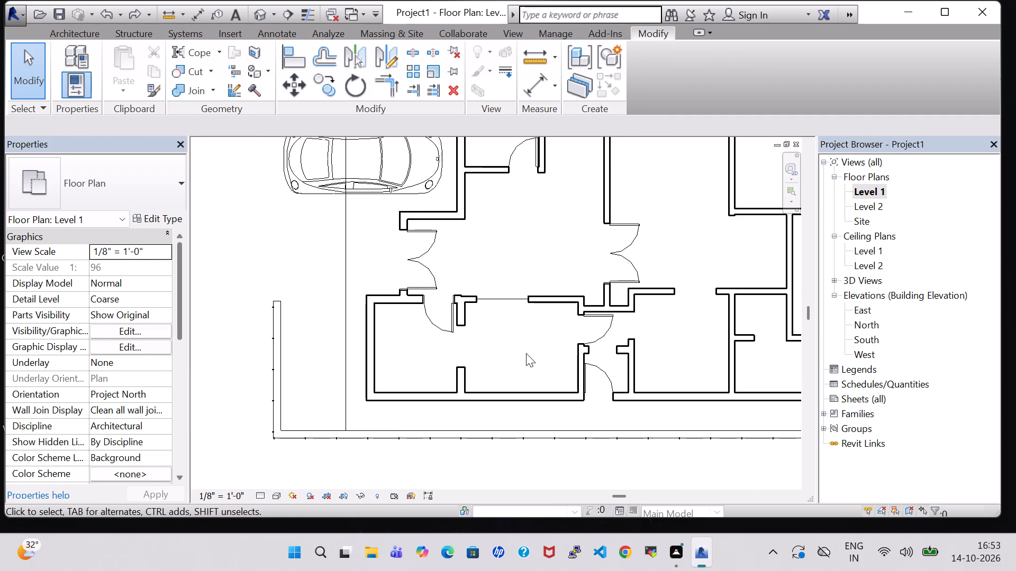
pyautogui.moveTo(679, 351); pyautogui.dragTo(643, 360, button='middle')
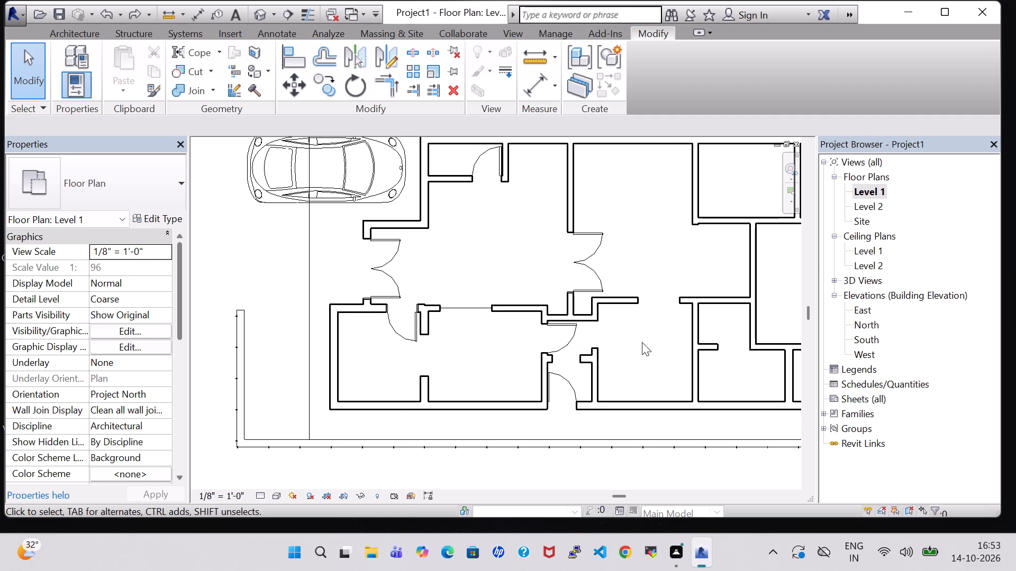
pyautogui.moveTo(642, 342); pyautogui.dragTo(546, 366, button='middle')
pyautogui.scroll(-1, 546, 366)
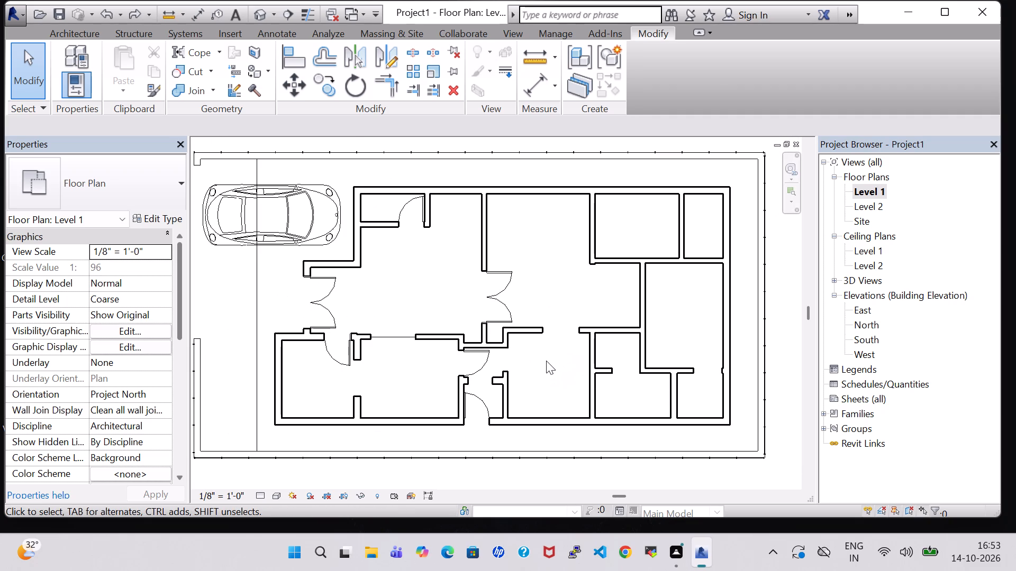
pyautogui.moveTo(546, 361); pyautogui.dragTo(523, 364, button='middle')
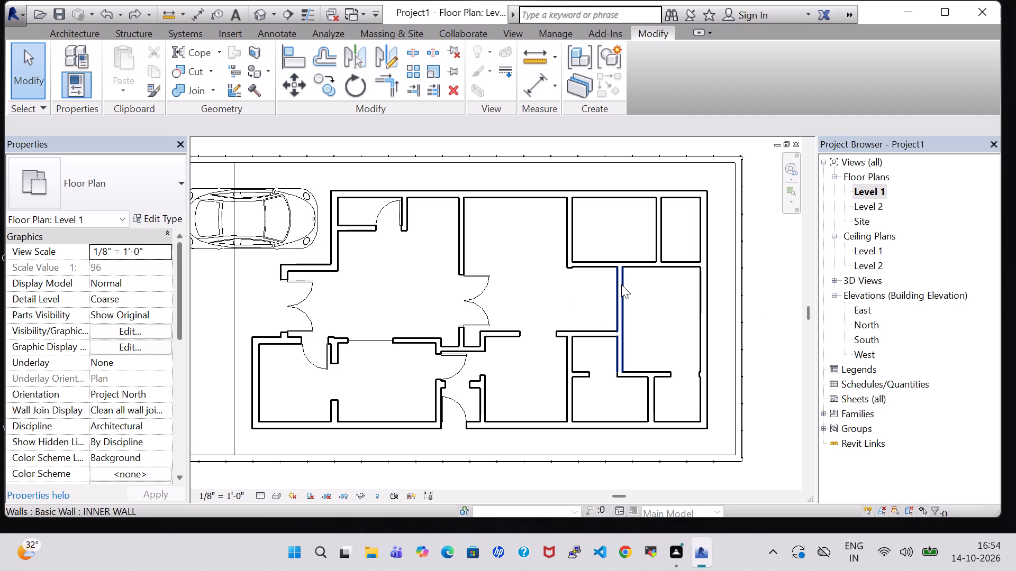
# Nudge the INNER WALL along the south side of the two northeast rooms southward to about 9'-3" from the north wall.
pyautogui.click(636, 266)
pyautogui.press('Down')
pyautogui.press('Down')
pyautogui.press('Down')
pyautogui.press('Down')
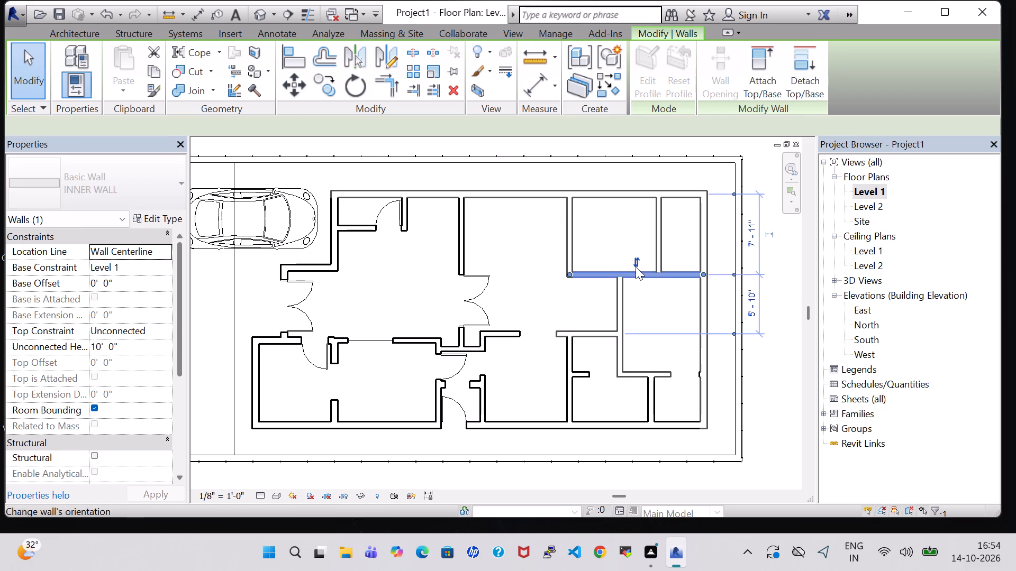
pyautogui.press('Down')
pyautogui.press('Down')
pyautogui.press('Down')
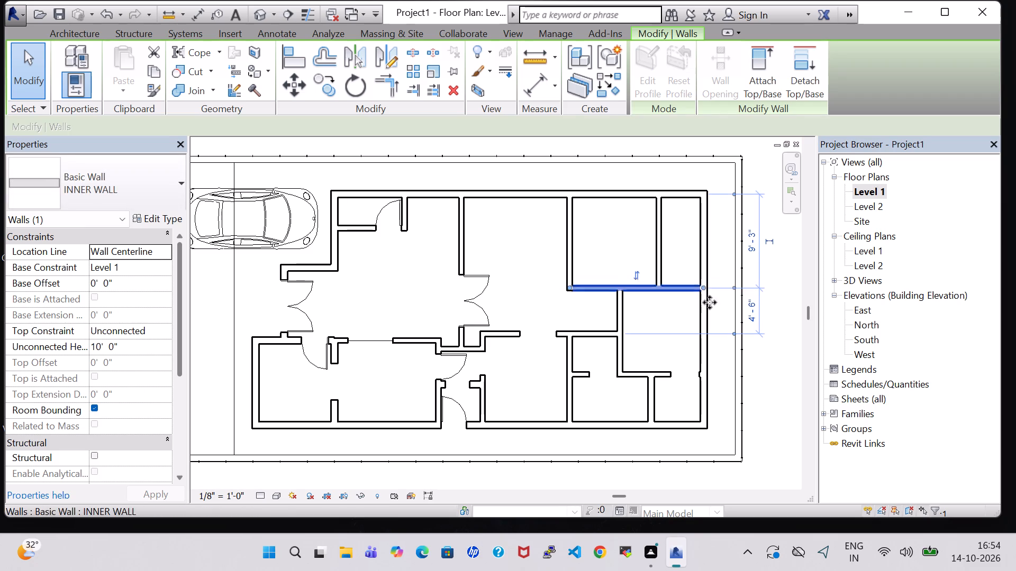
pyautogui.click(785, 353)
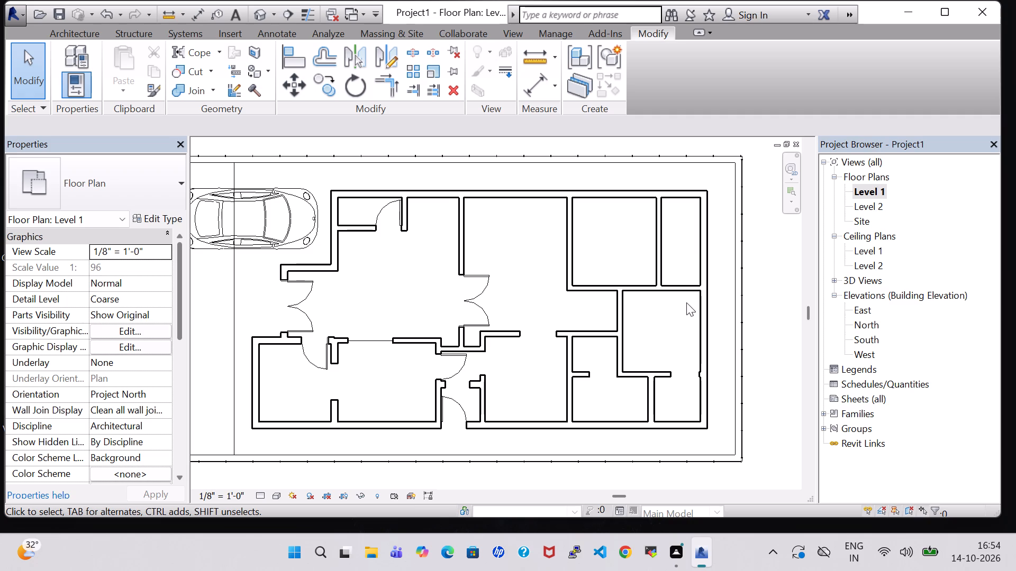
# Nudge the two northeast rooms' south INNER WALL back north to about 7'-11" from the north wall.
pyautogui.click(673, 283)
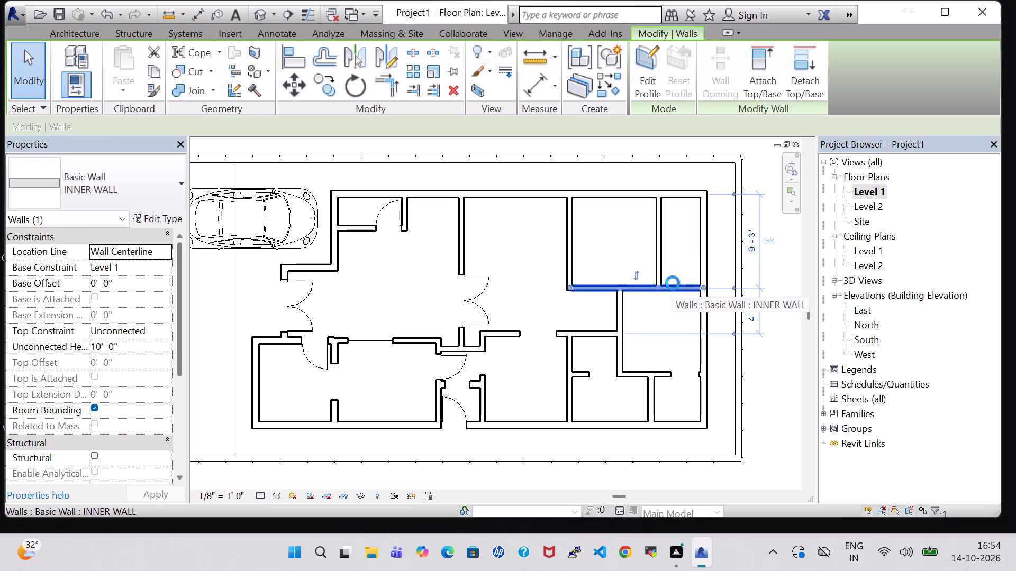
pyautogui.press('Up')
pyautogui.press('Up')
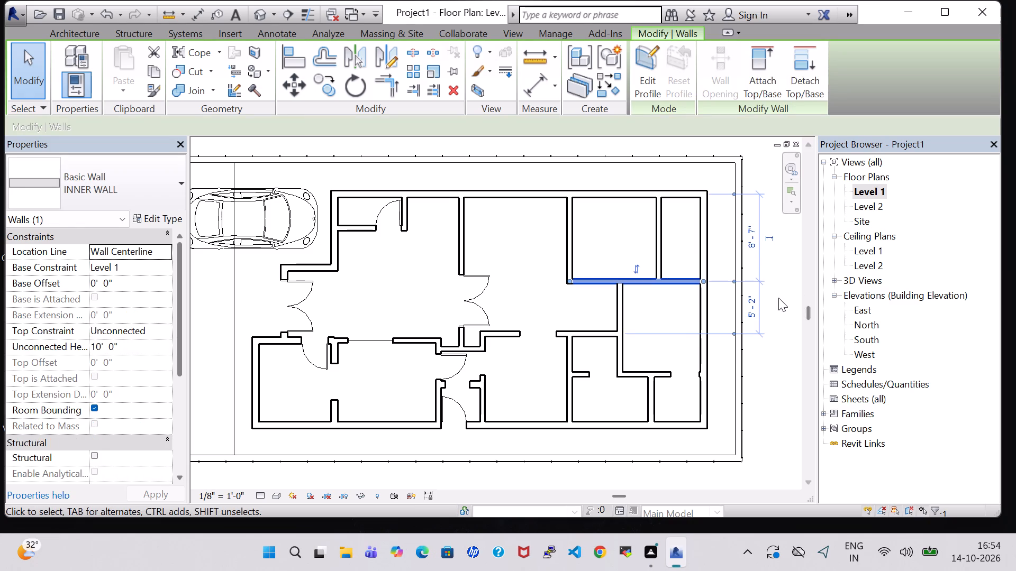
pyautogui.click(772, 301)
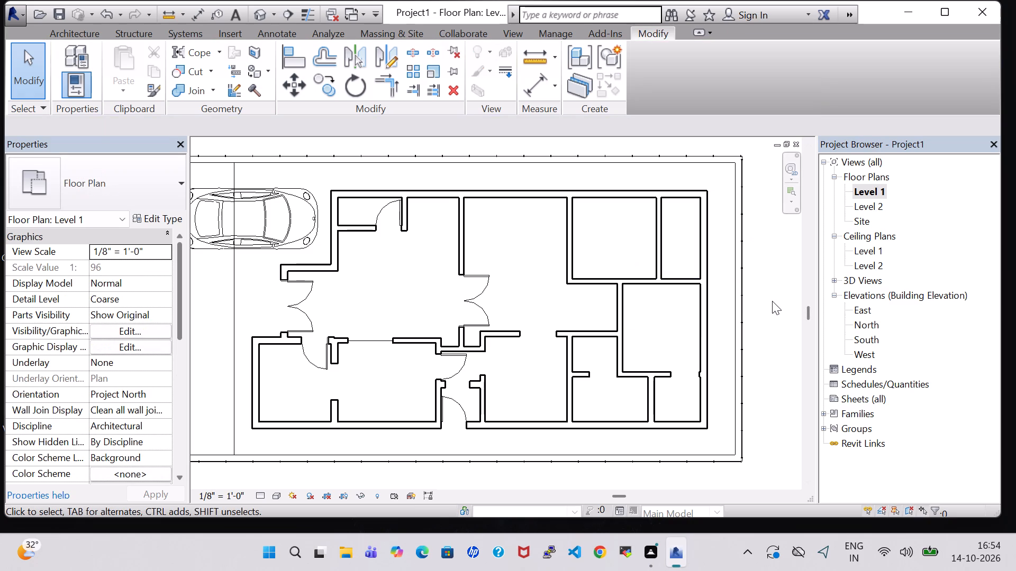
pyautogui.click(624, 277)
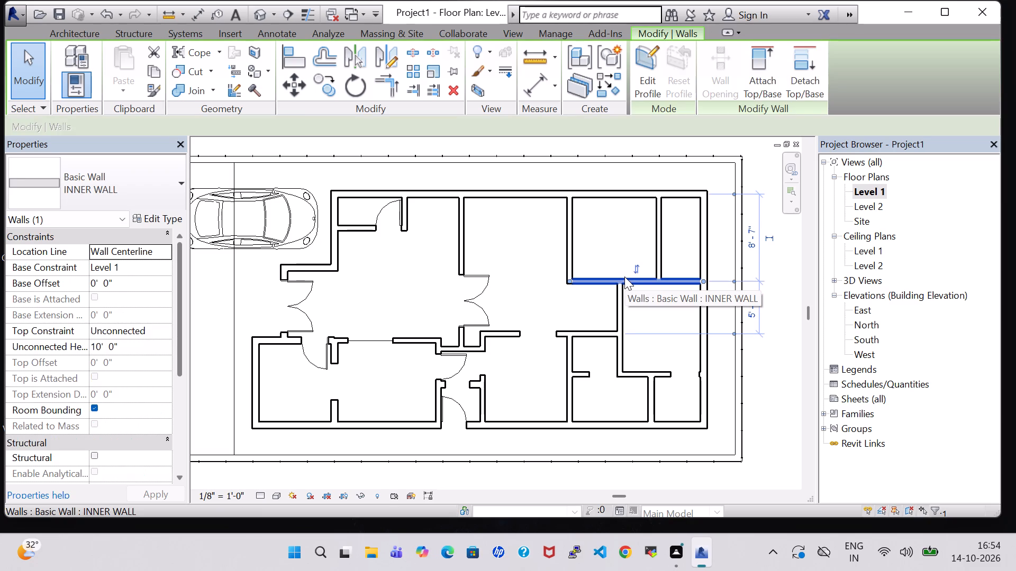
pyautogui.press('Up')
pyautogui.press('Up')
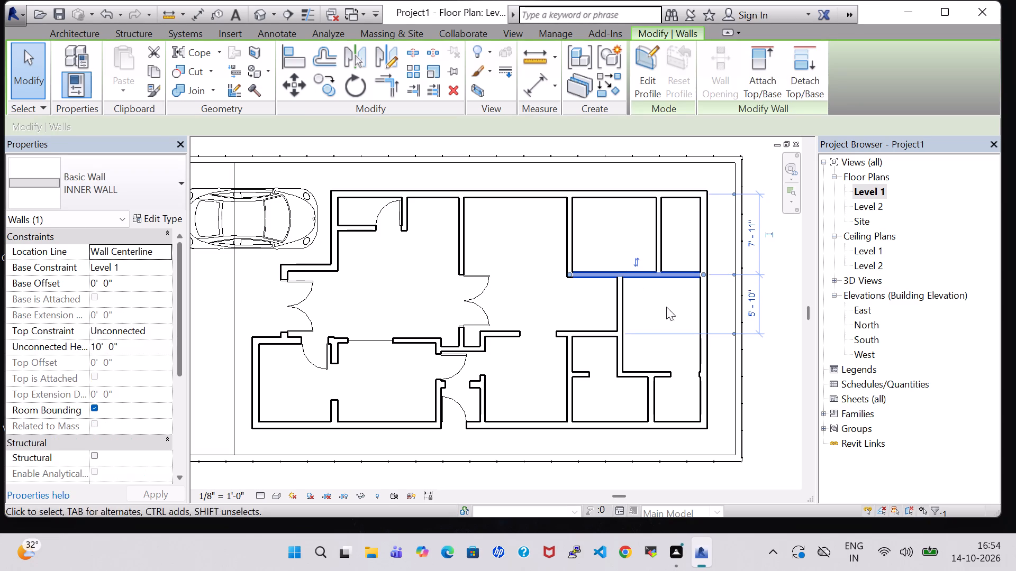
pyautogui.click(757, 352)
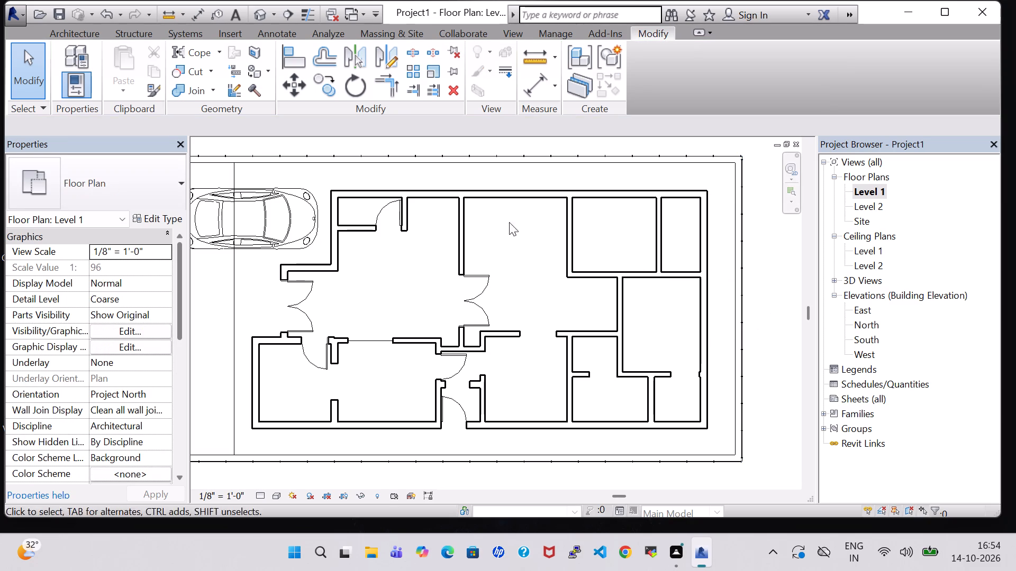
# Draw a north-south room separation line about 5'-4" long across the open west end of the passage below the northeast rooms.
pyautogui.click(97, 30)
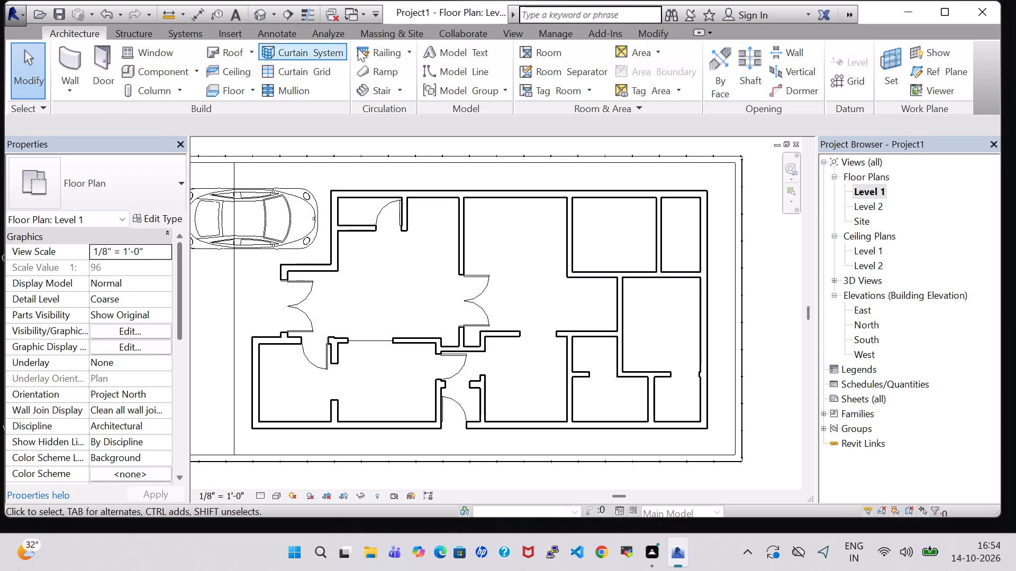
pyautogui.click(573, 70)
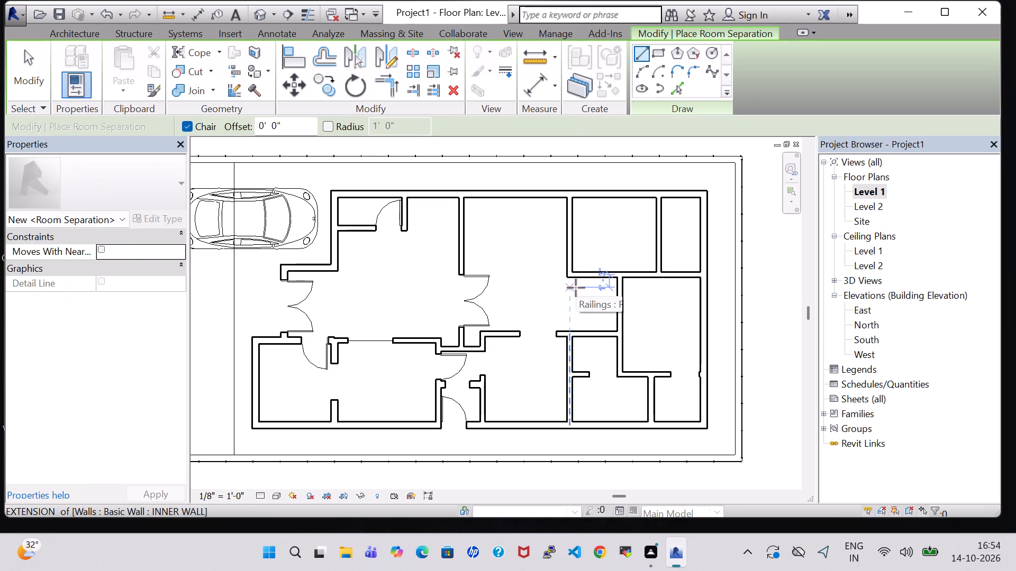
pyautogui.scroll(3, 580, 298)
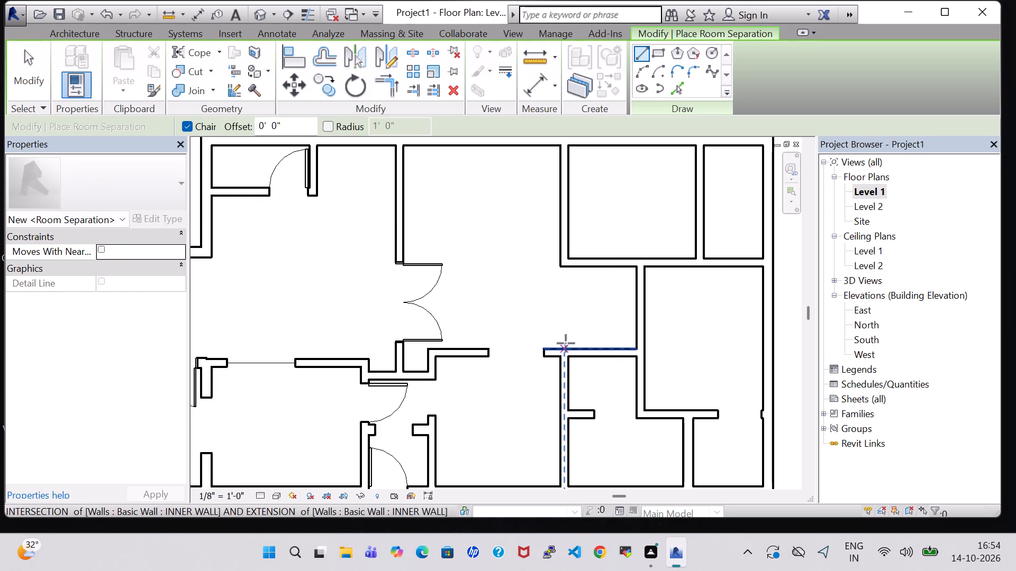
pyautogui.click(566, 344)
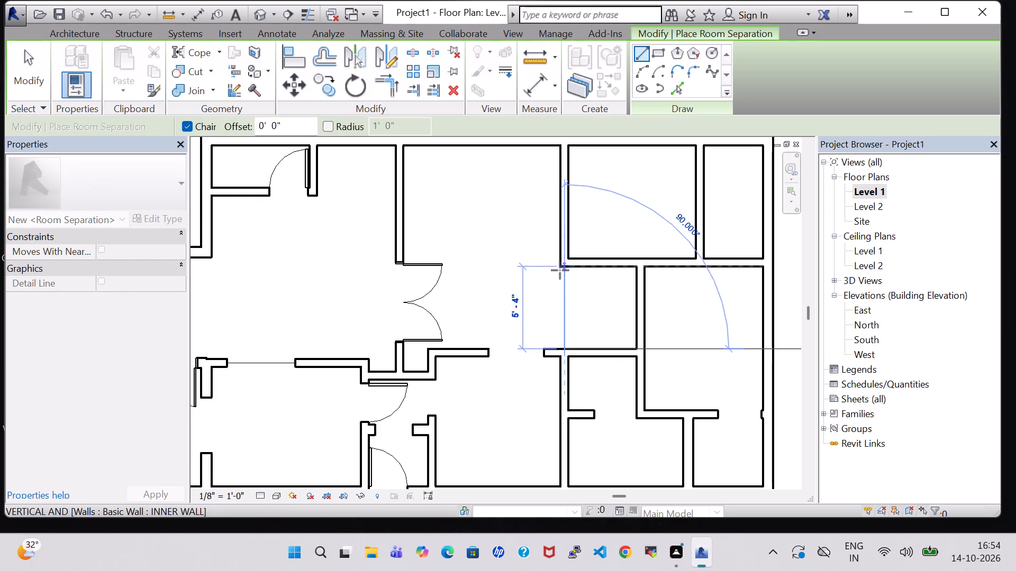
pyautogui.click(560, 270)
pyautogui.scroll(-3, 570, 320)
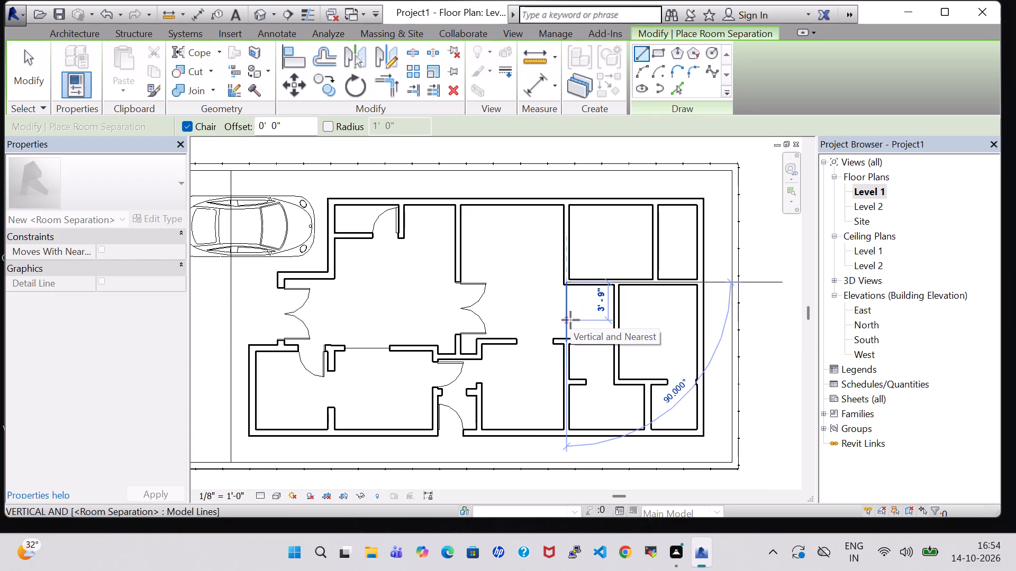
pyautogui.press('Escape')
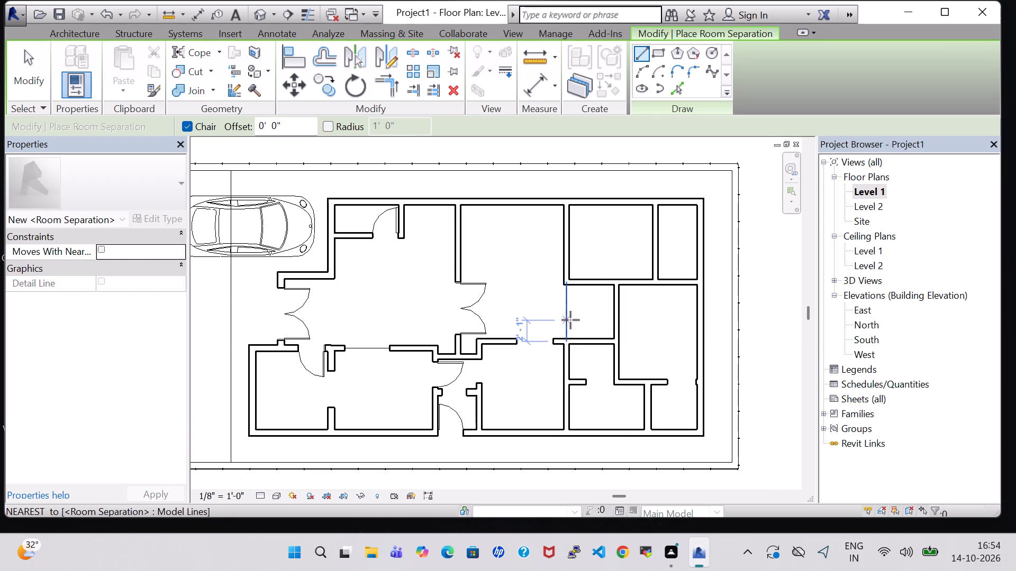
pyautogui.press('Escape')
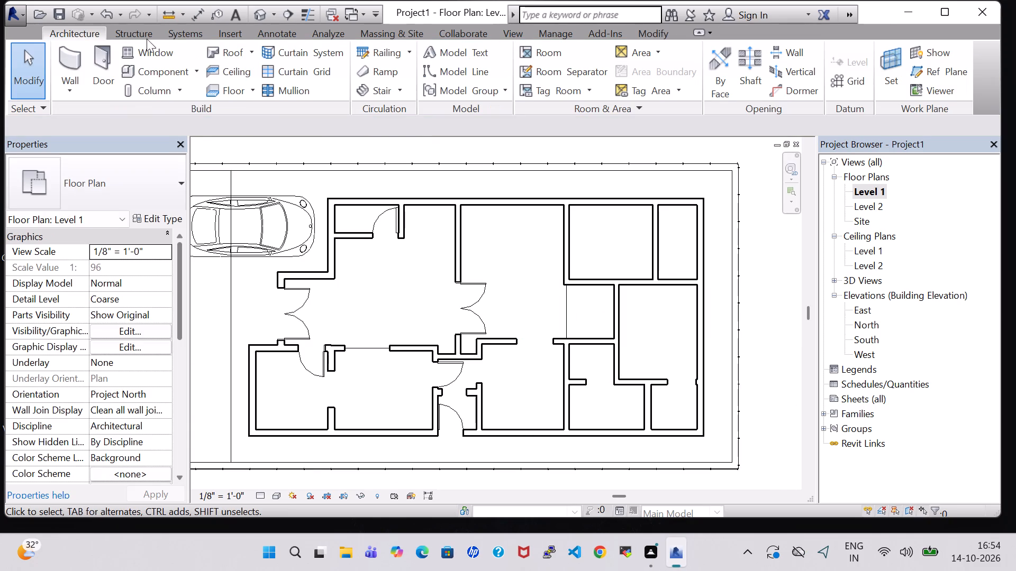
# Place a 30" x 80" Door-Exterior-Single-Entry-Half Arch Glass-Wood_Clad in the east room's west wall, about 2'-0" from the wall to the north.
pyautogui.click(110, 72)
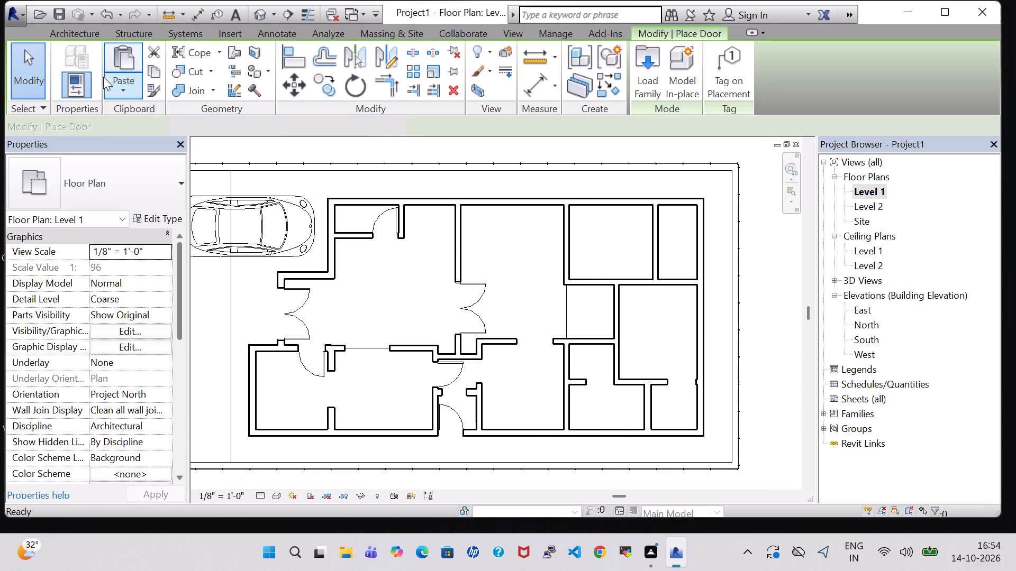
pyautogui.click(151, 169)
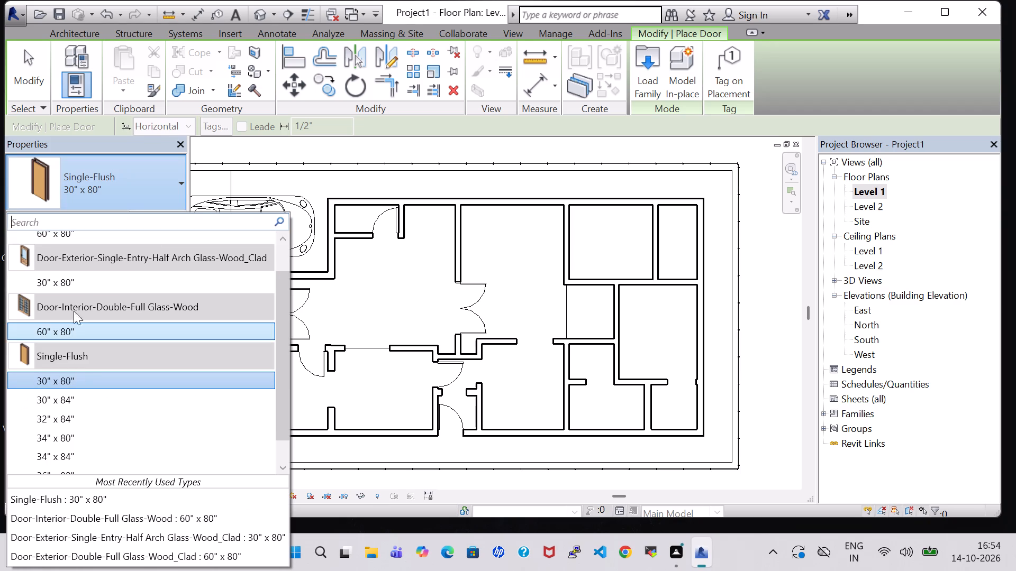
pyautogui.click(97, 277)
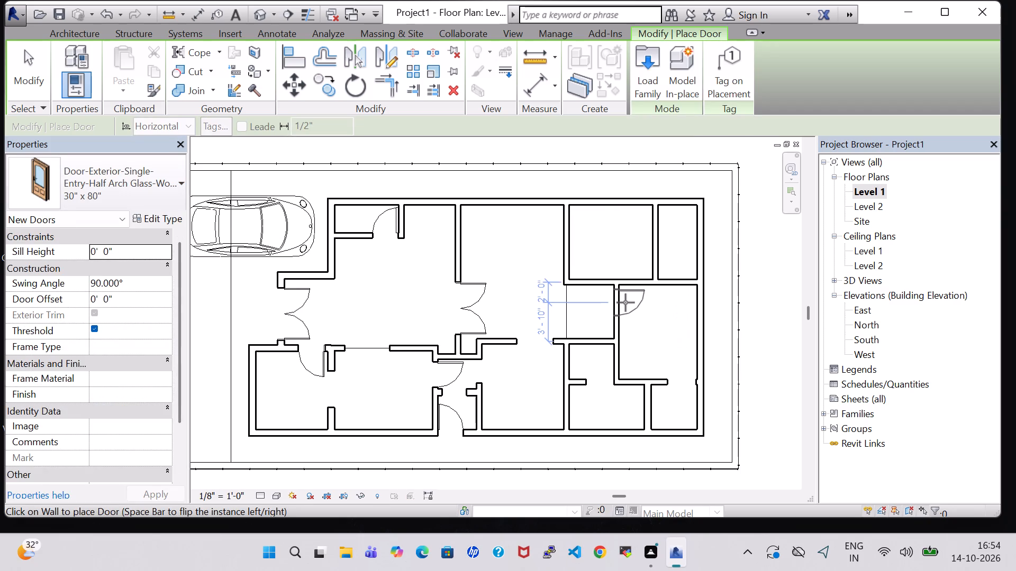
pyautogui.click(625, 302)
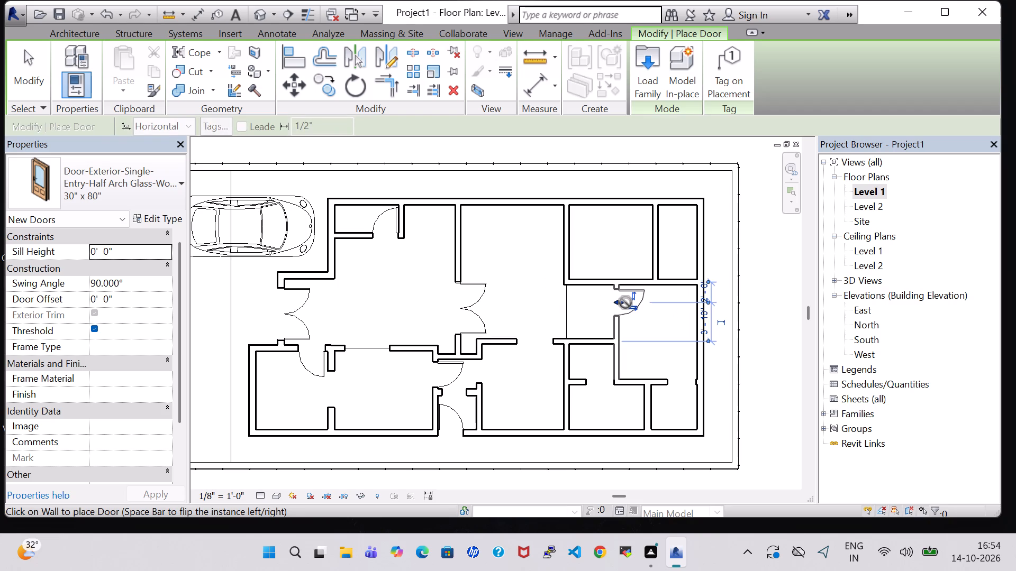
# Place another 30" x 80" half-arch glass door in the larger northeast room's south wall and nudge it west to about 1'-9 1/2" from the corner.
pyautogui.click(586, 277)
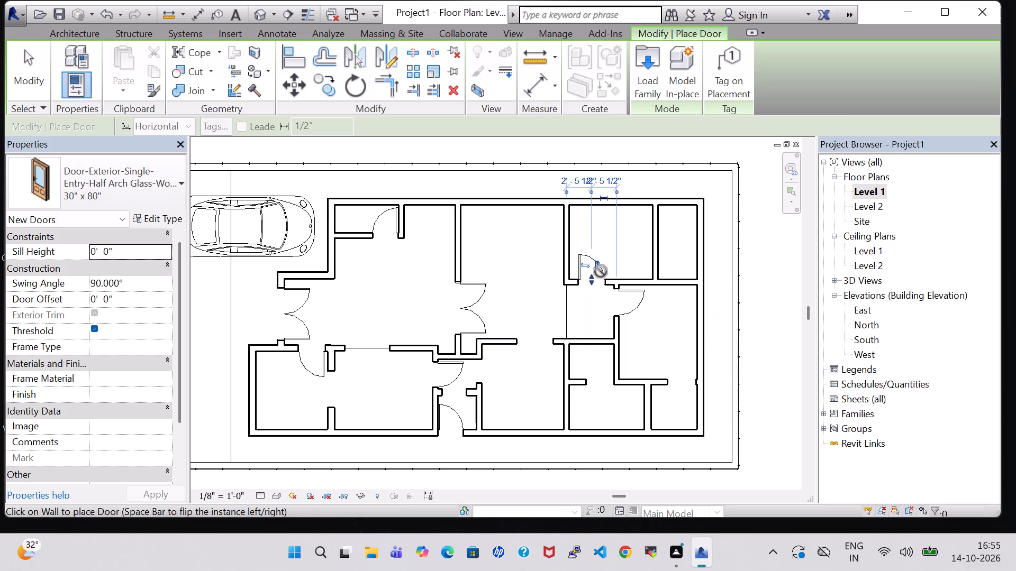
pyautogui.press('Escape')
pyautogui.press('Escape')
pyautogui.click(600, 269)
pyautogui.press('Left')
pyautogui.press('Left')
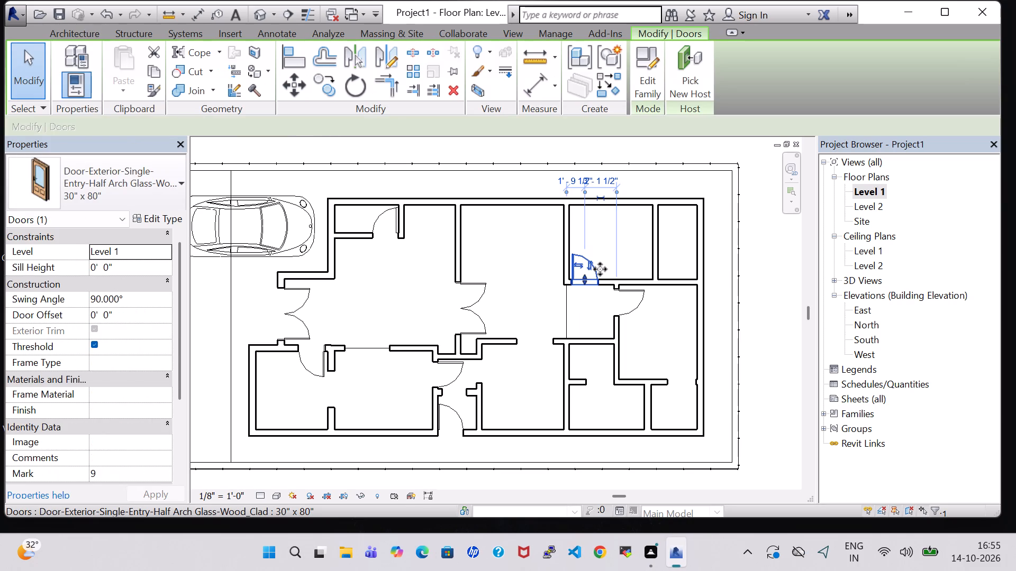
pyautogui.click(755, 313)
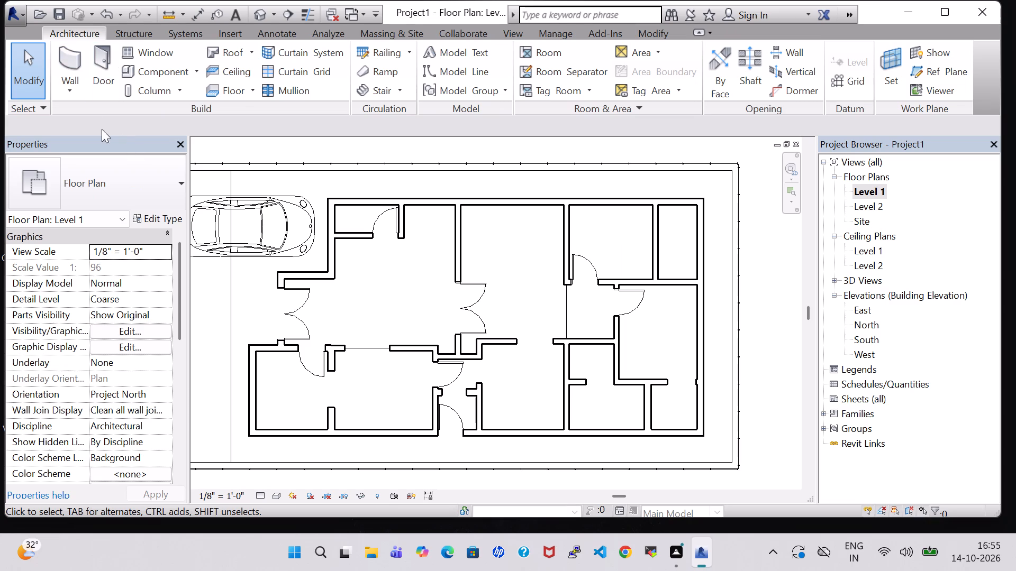
# Place a Single-Flush 30" x 80" door in the wall between the two northeast rooms, about 2'-6" from their south wall.
pyautogui.click(99, 79)
pyautogui.click(157, 166)
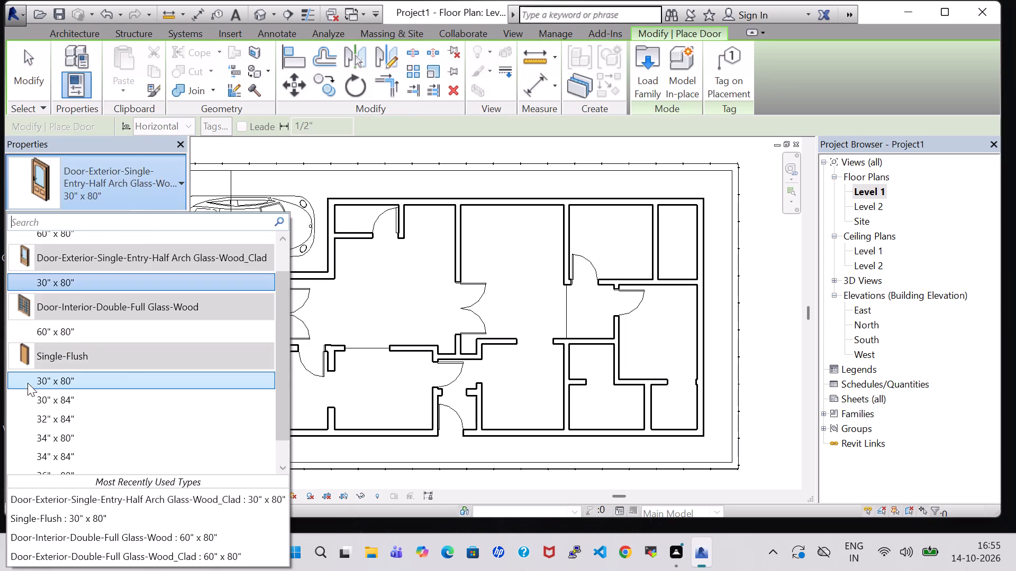
pyautogui.click(39, 383)
pyautogui.scroll(2, 372, 335)
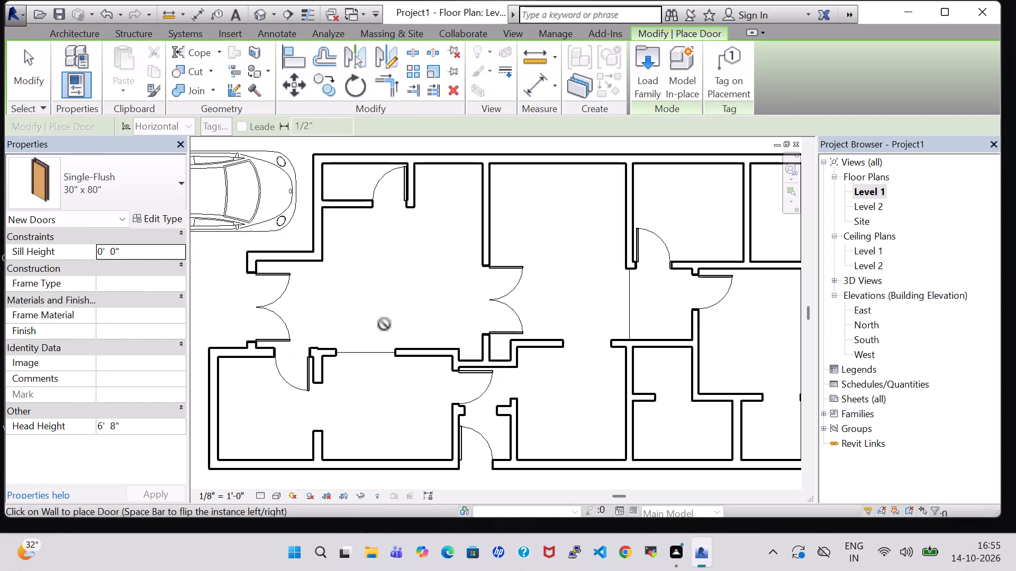
pyautogui.moveTo(699, 223); pyautogui.dragTo(512, 222, button='middle')
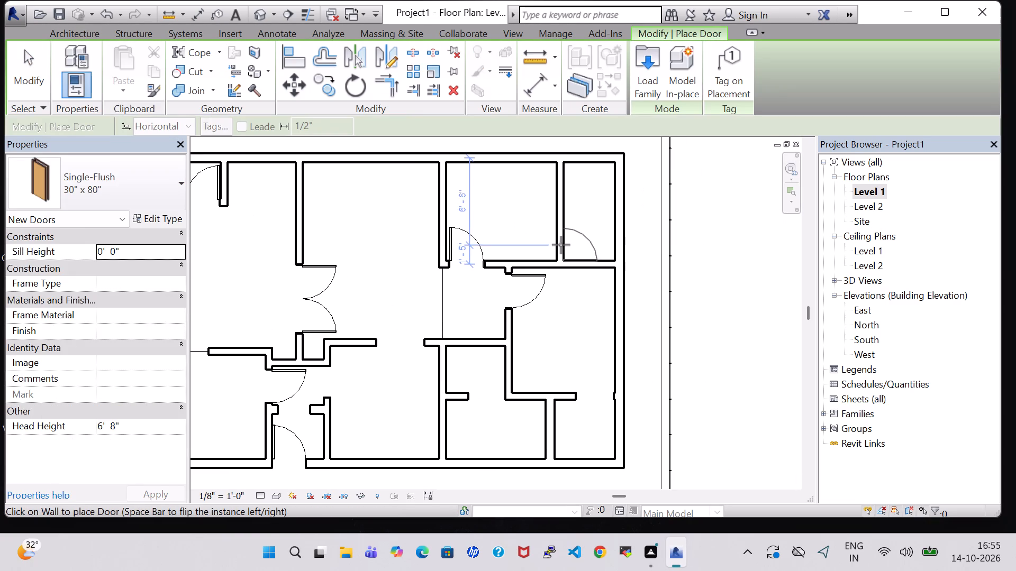
pyautogui.click(560, 231)
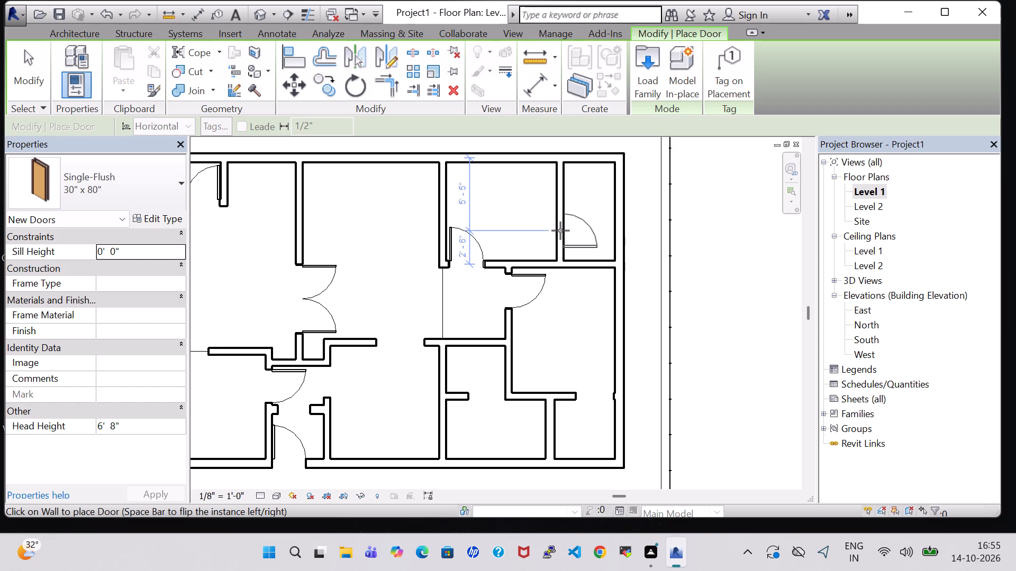
pyautogui.scroll(-2, 676, 267)
pyautogui.press('Escape')
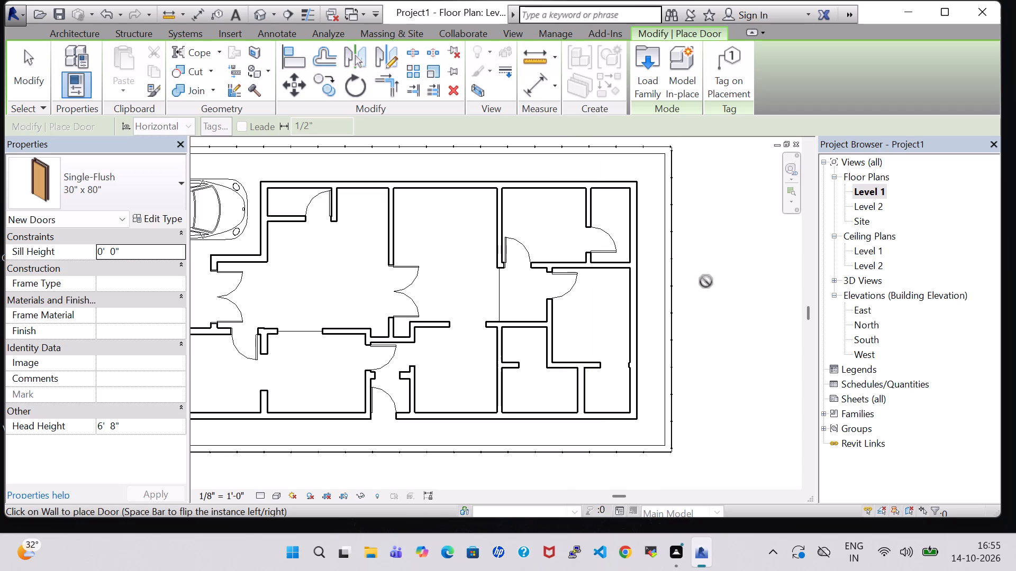
pyautogui.press('Escape')
pyautogui.scroll(-2, 706, 281)
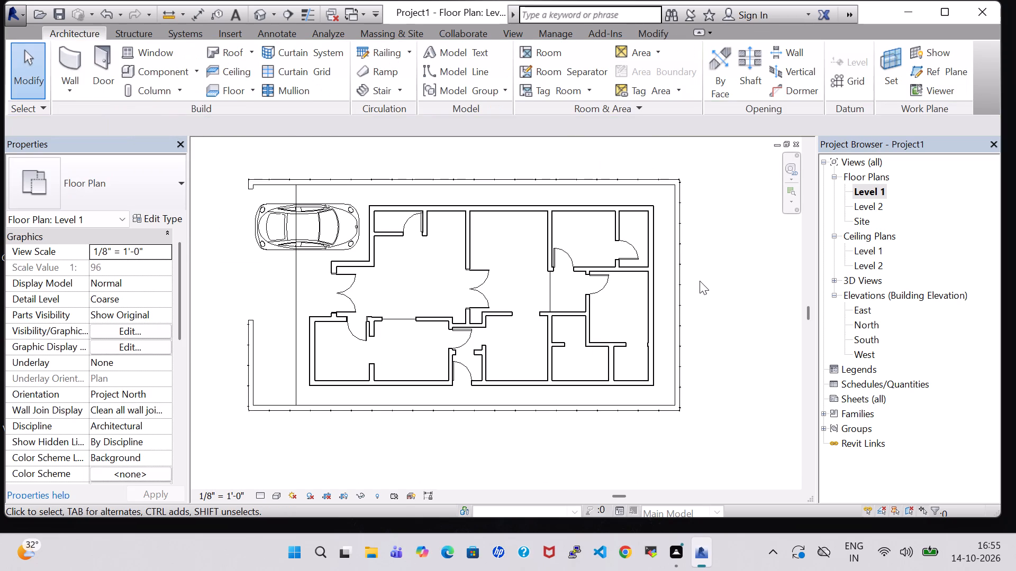
pyautogui.moveTo(700, 281); pyautogui.dragTo(687, 281, button='middle')
pyautogui.scroll(1, 687, 281)
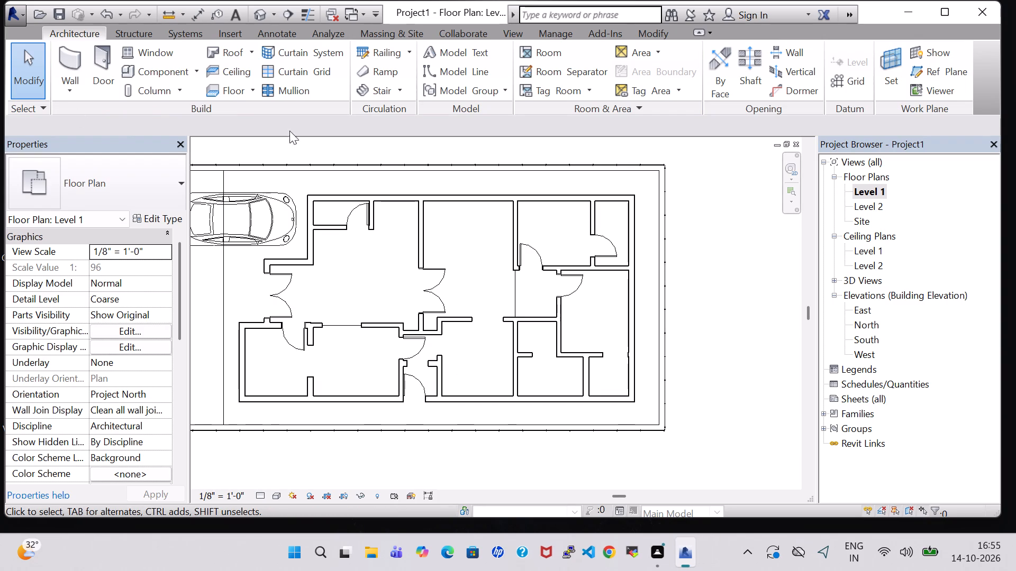
# Draw a room separation line about 2'-10" long across the opening in the east room's south wall.
pyautogui.click(548, 78)
pyautogui.scroll(5, 636, 418)
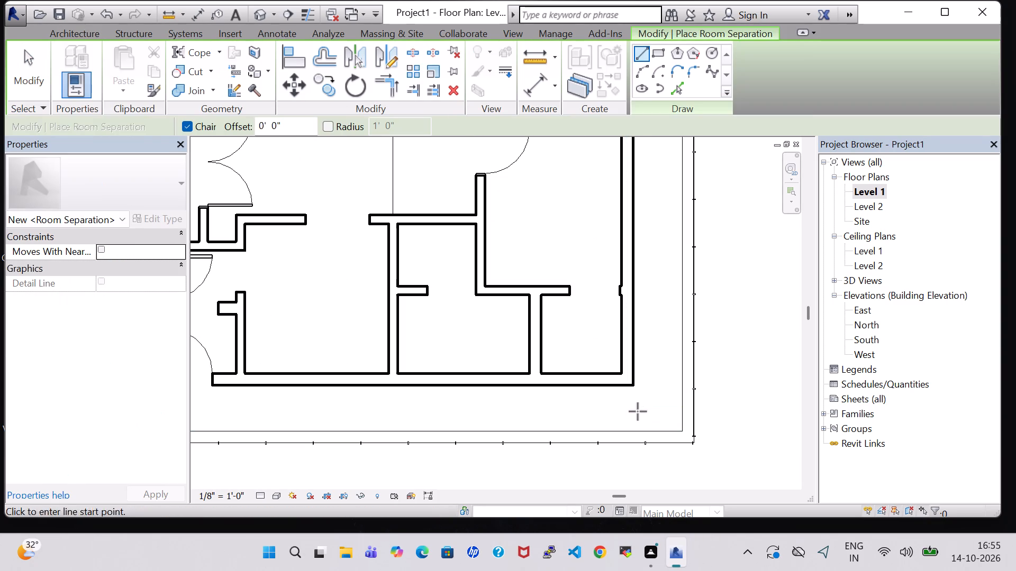
pyautogui.click(569, 293)
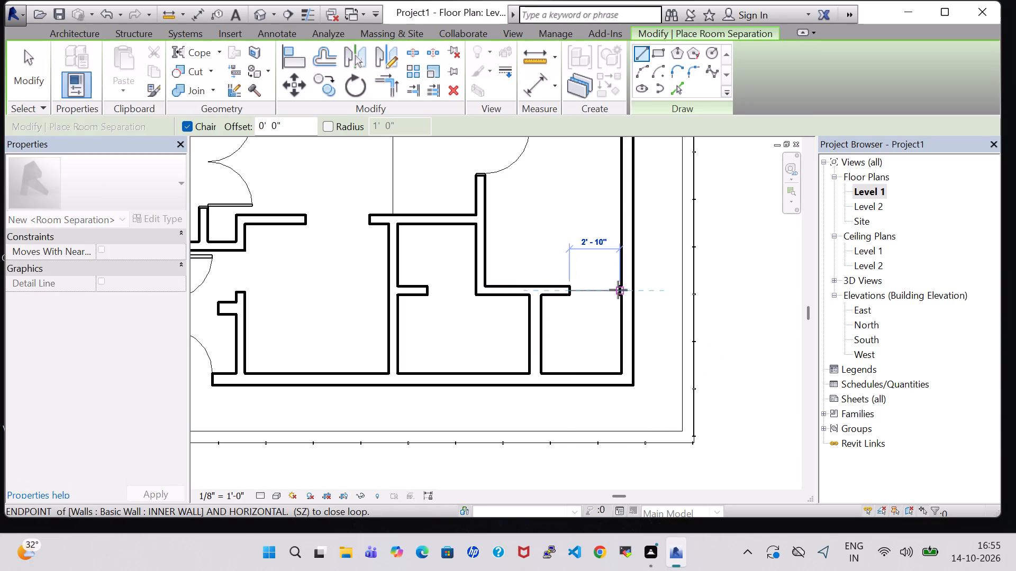
pyautogui.click(618, 290)
pyautogui.scroll(-2, 713, 297)
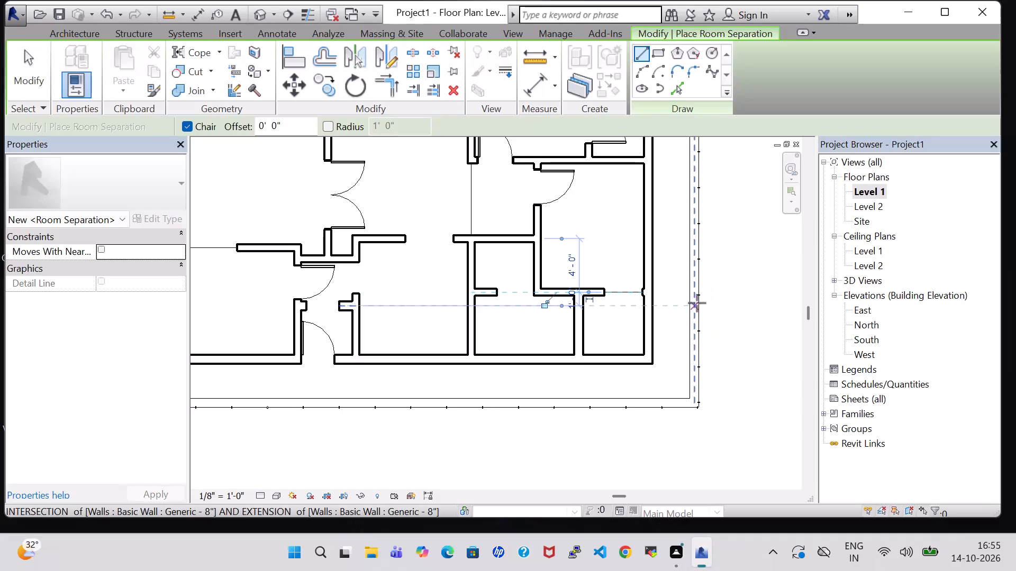
pyautogui.press('Escape')
pyautogui.press('Escape')
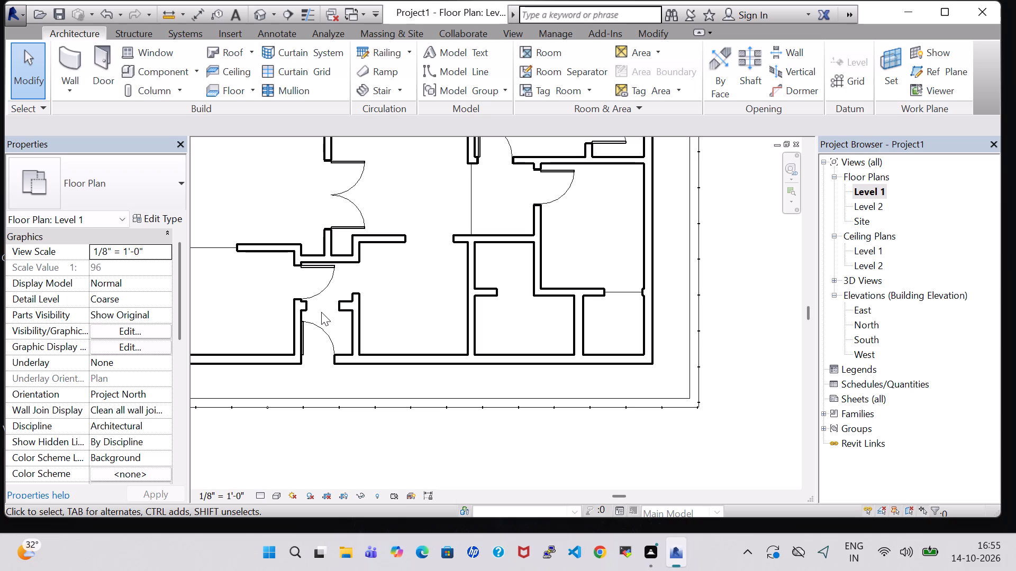
pyautogui.scroll(-3, 393, 264)
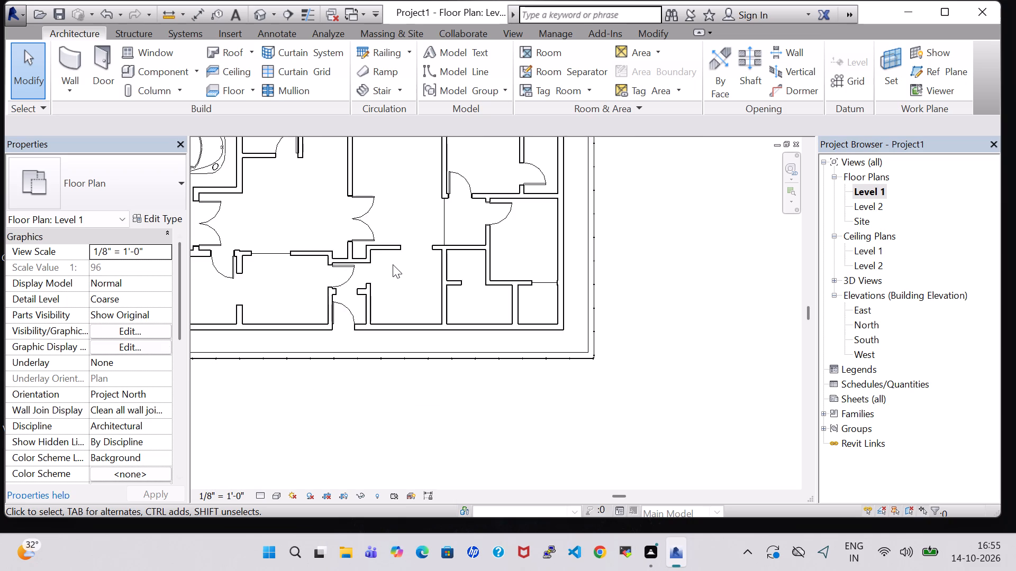
# Start a Generic - 12" floor on Level 1 and sketch its 37'-0" north, 23'-6" east and about 44'-9" south edges along the house's outer walls.
pyautogui.scroll(-2, 393, 264)
pyautogui.moveTo(386, 221); pyautogui.dragTo(460, 275, button='middle')
pyautogui.scroll(-1, 386, 221)
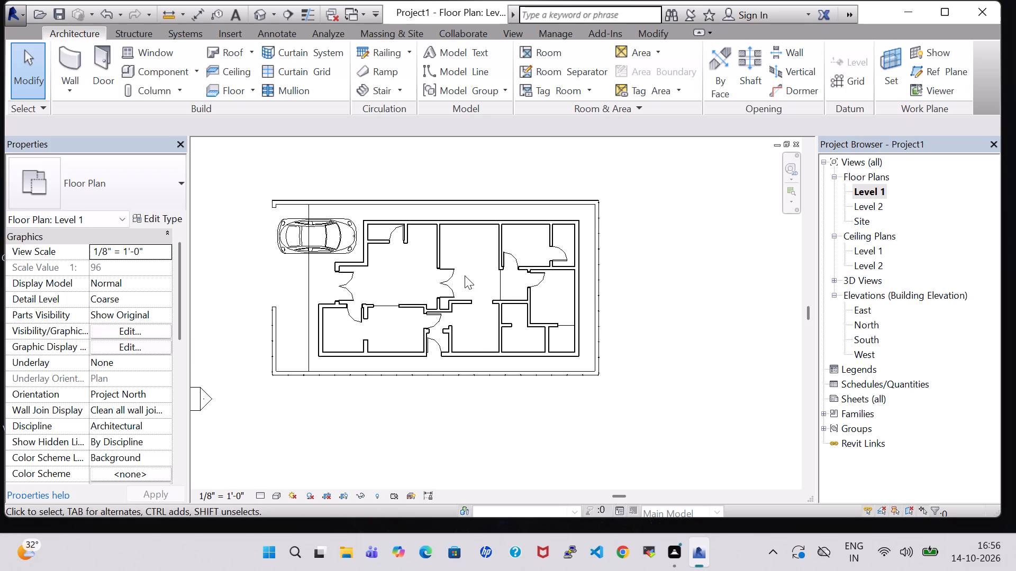
pyautogui.click(227, 86)
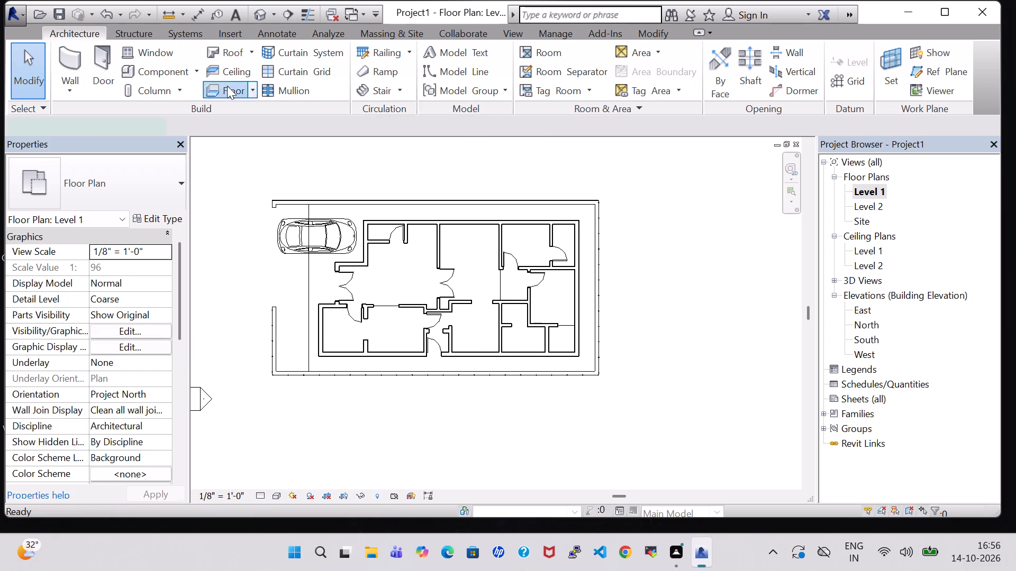
pyautogui.scroll(4, 362, 226)
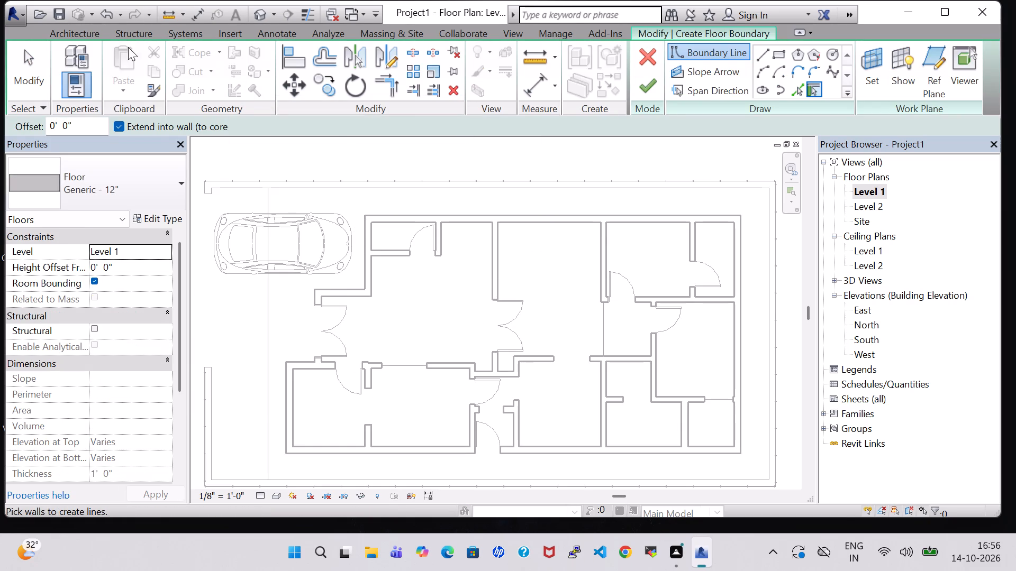
pyautogui.click(768, 47)
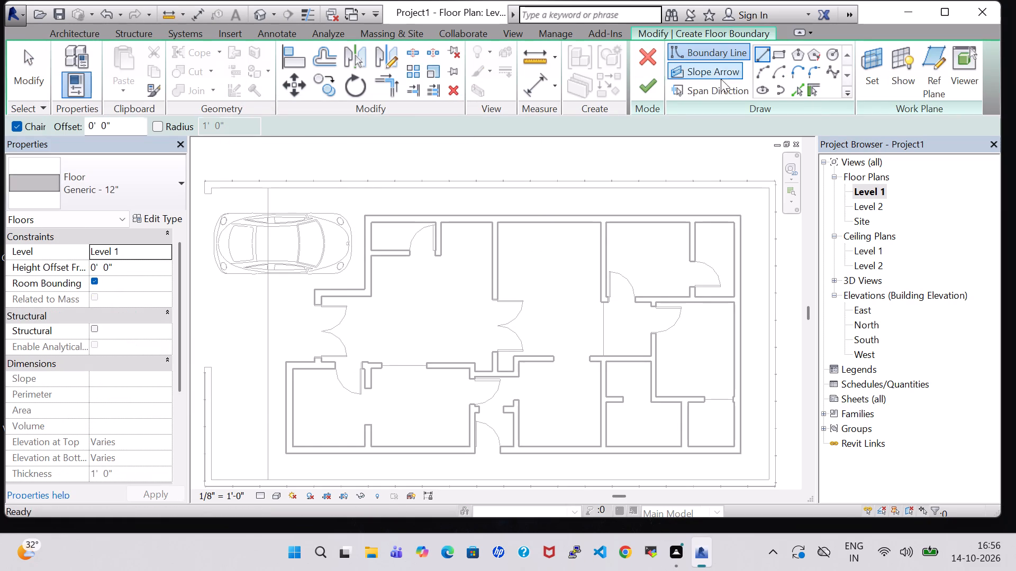
pyautogui.click(367, 215)
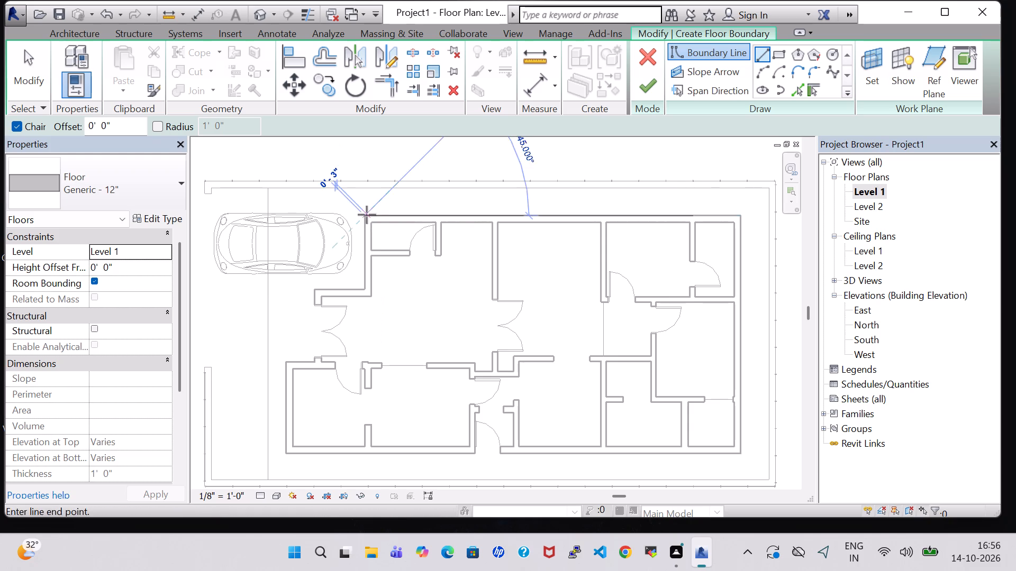
pyautogui.click(743, 218)
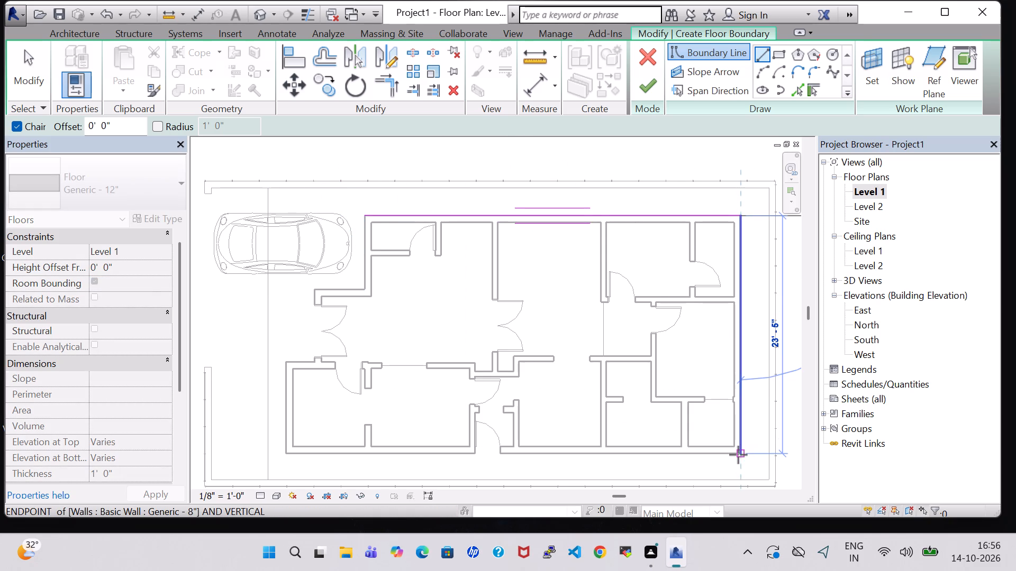
pyautogui.click(738, 455)
pyautogui.click(285, 459)
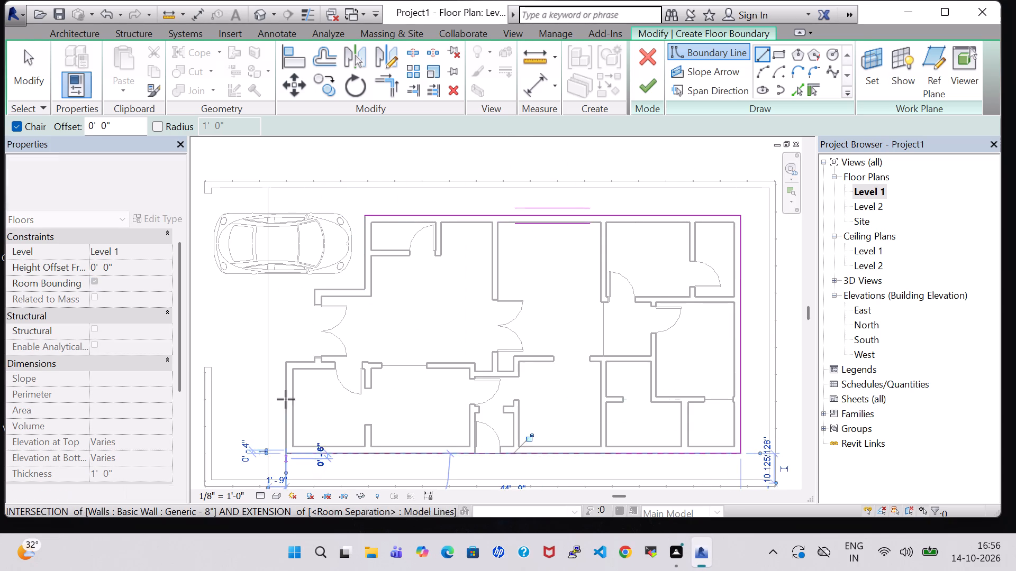
# Trace the floor boundary along the stepped west walls, including the 7'-2" and 7'-3" runs, back to the northwest corner and finish the floor.
pyautogui.scroll(5, 286, 399)
pyautogui.click(283, 329)
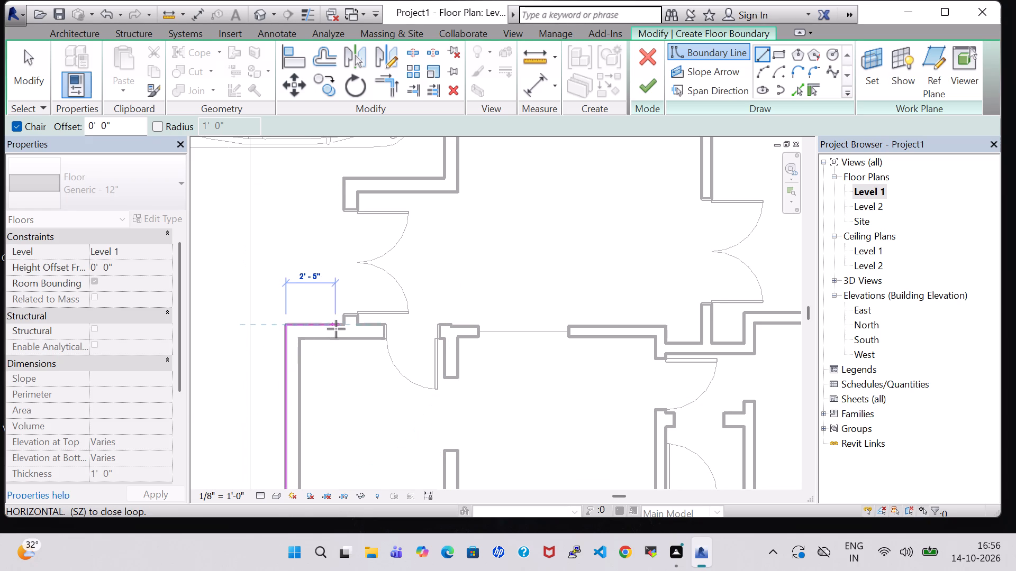
pyautogui.click(344, 327)
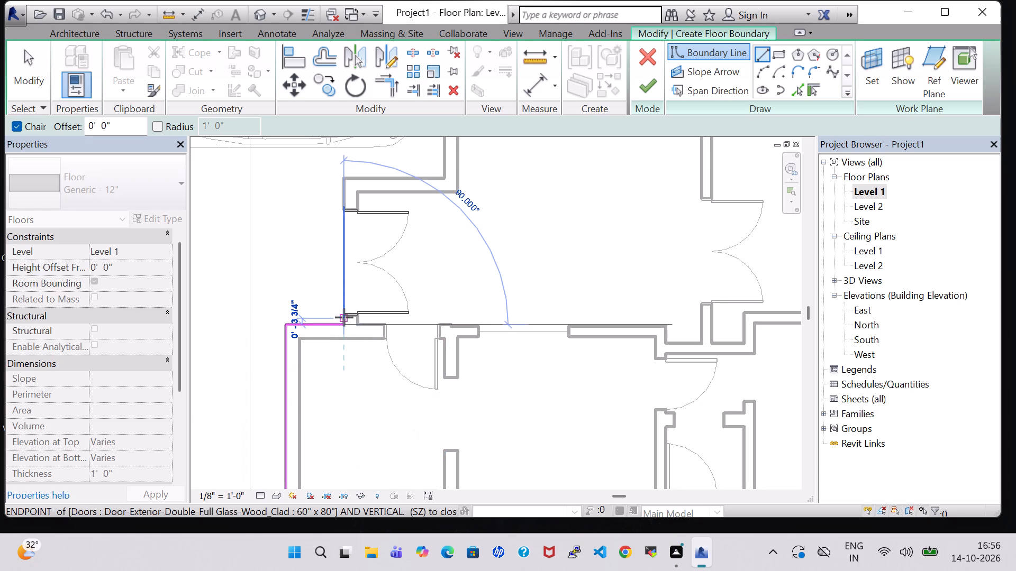
pyautogui.click(341, 180)
pyautogui.click(446, 176)
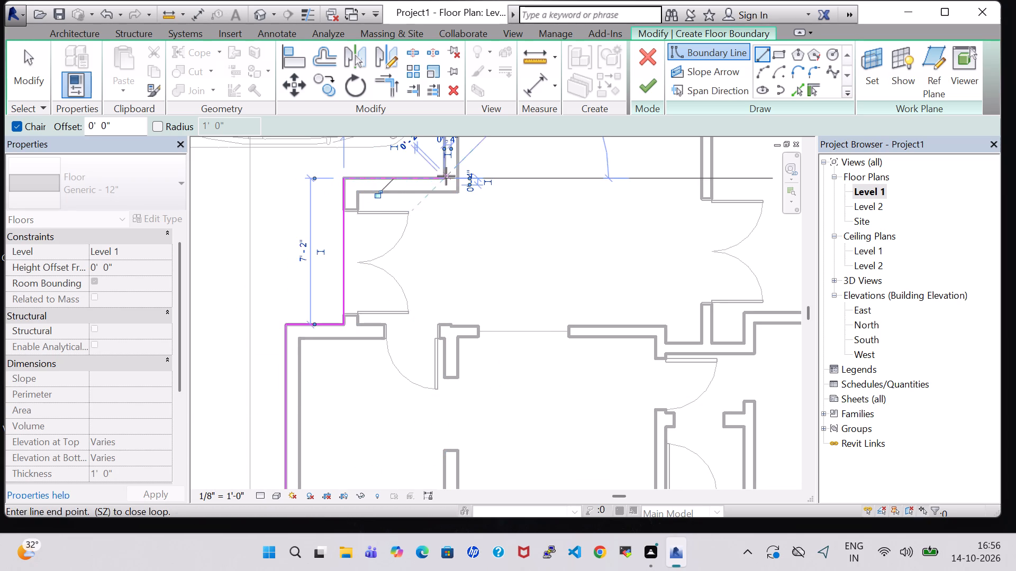
pyautogui.moveTo(443, 176); pyautogui.dragTo(465, 360, button='middle')
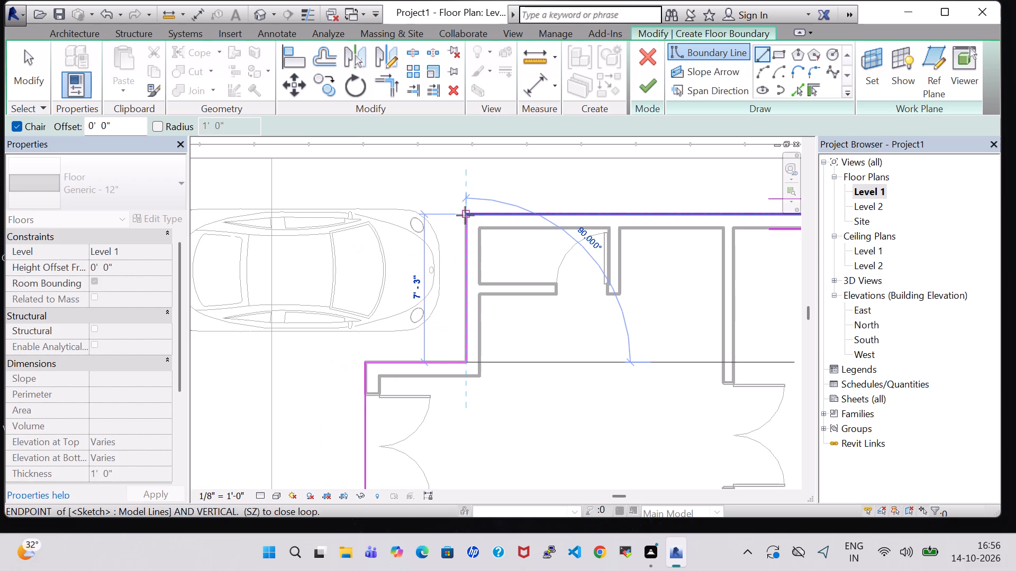
pyautogui.click(465, 215)
pyautogui.click(655, 85)
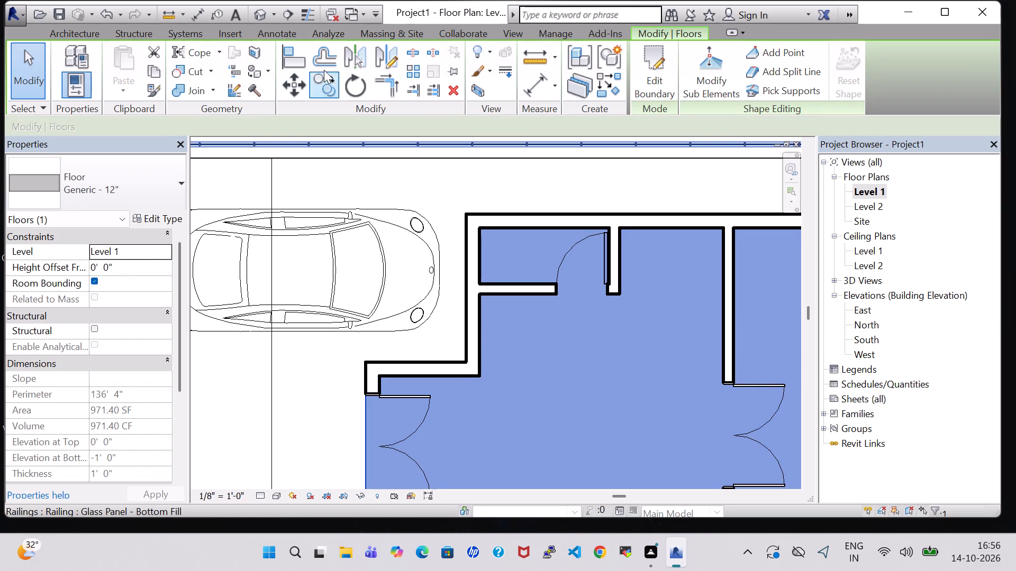
# Examine the house and its new floor slab in the 3D view from above and from the southwest side.
pyautogui.click(259, 15)
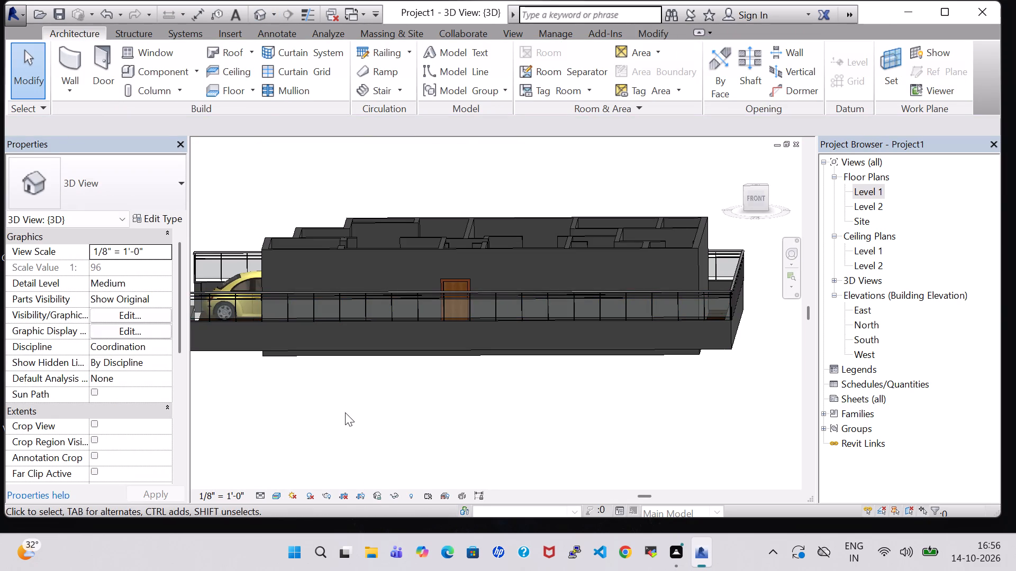
pyautogui.keyDown('shift'); pyautogui.moveTo(364, 432); pyautogui.dragTo(603, 427, button='middle'); pyautogui.keyUp('shift')
pyautogui.keyDown('shift'); pyautogui.moveTo(564, 438); pyautogui.dragTo(500, 525, button='middle'); pyautogui.keyUp('shift')
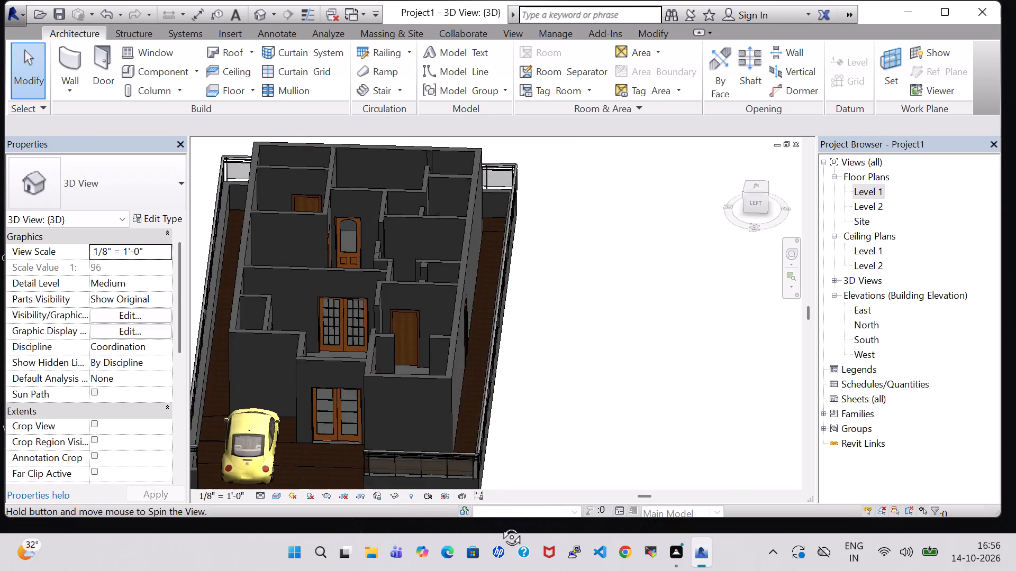
pyautogui.keyDown('shift'); pyautogui.moveTo(500, 525); pyautogui.dragTo(501, 525, button='middle'); pyautogui.keyUp('shift')
pyautogui.moveTo(576, 348); pyautogui.dragTo(476, 258, button='middle')
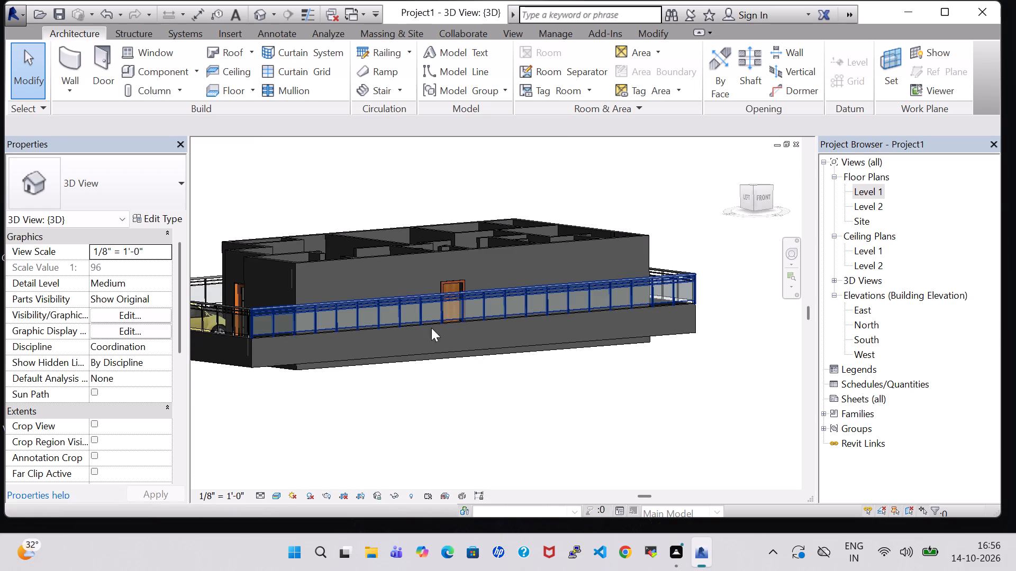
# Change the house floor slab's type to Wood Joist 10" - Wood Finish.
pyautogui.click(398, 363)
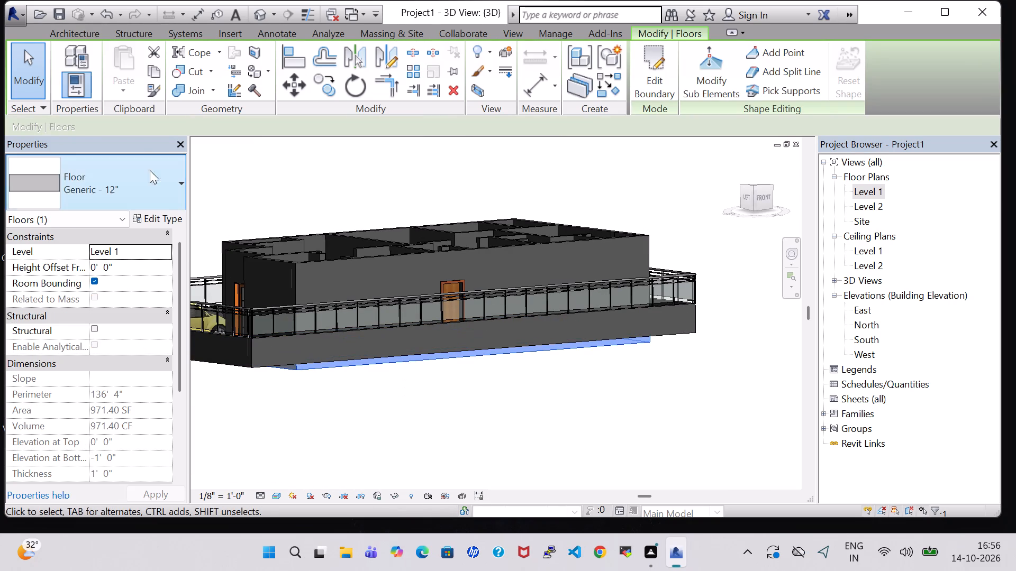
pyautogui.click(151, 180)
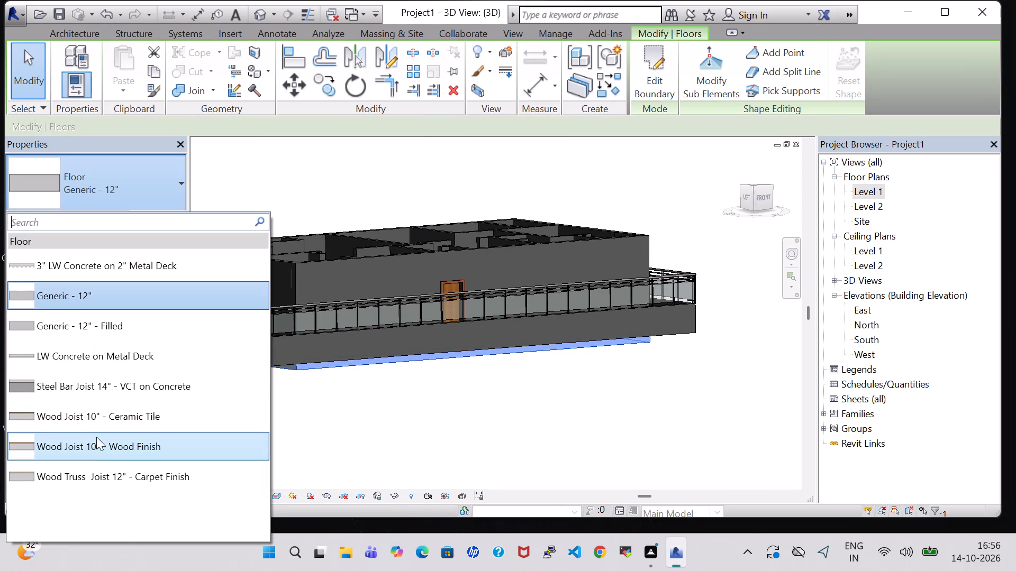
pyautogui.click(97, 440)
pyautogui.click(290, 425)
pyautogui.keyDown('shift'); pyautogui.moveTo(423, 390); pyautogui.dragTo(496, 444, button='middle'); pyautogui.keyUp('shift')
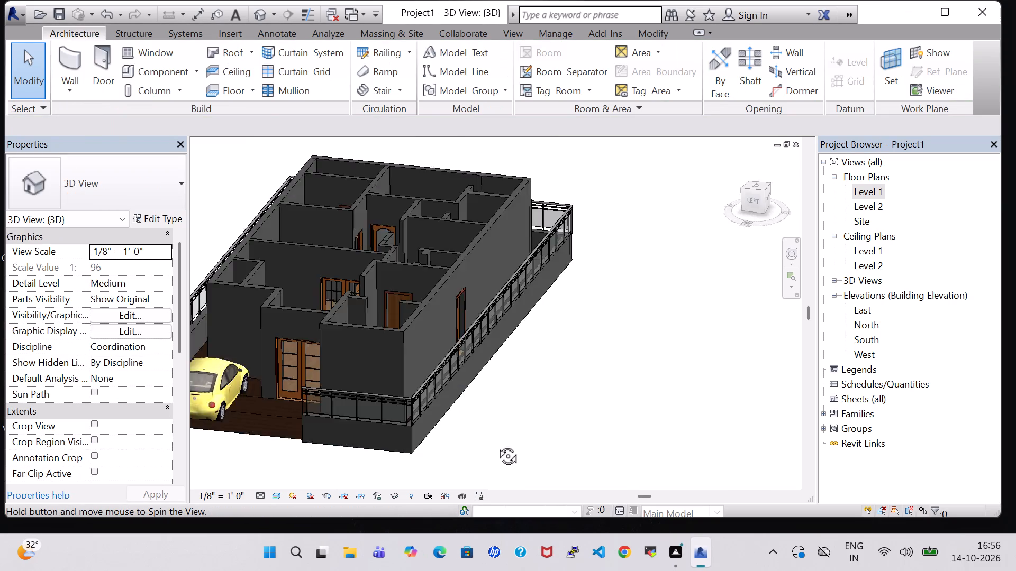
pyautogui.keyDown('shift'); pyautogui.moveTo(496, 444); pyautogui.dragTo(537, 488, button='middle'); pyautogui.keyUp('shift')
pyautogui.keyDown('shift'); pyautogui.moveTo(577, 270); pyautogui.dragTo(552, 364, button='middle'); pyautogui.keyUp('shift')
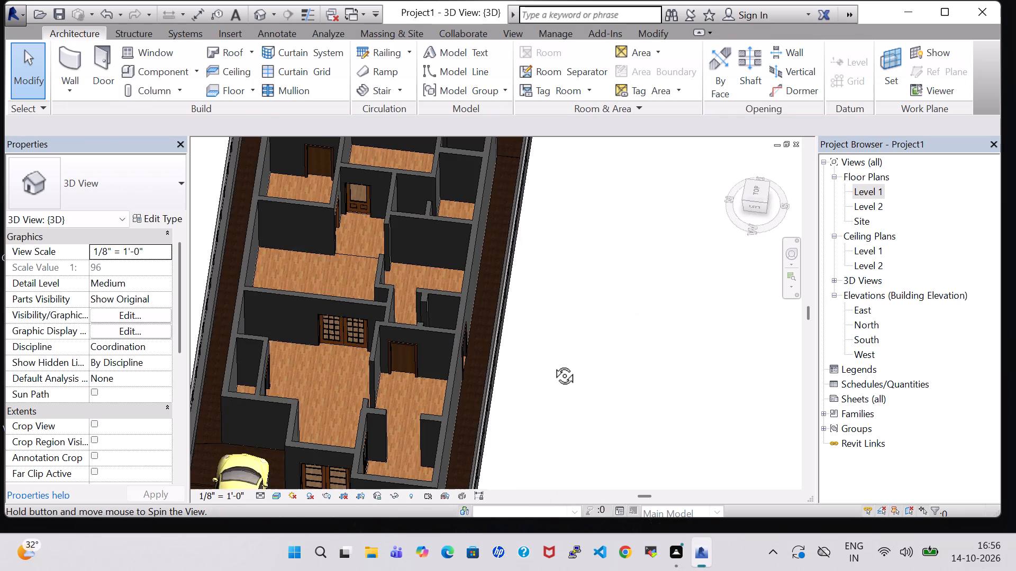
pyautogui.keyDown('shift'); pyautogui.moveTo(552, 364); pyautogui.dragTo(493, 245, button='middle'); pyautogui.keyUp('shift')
# Change the house floor slab's type to Wood Joist 10" - Ceramic Tile.
pyautogui.keyDown('shift'); pyautogui.moveTo(463, 430); pyautogui.dragTo(463, 210, button='middle'); pyautogui.keyUp('shift')
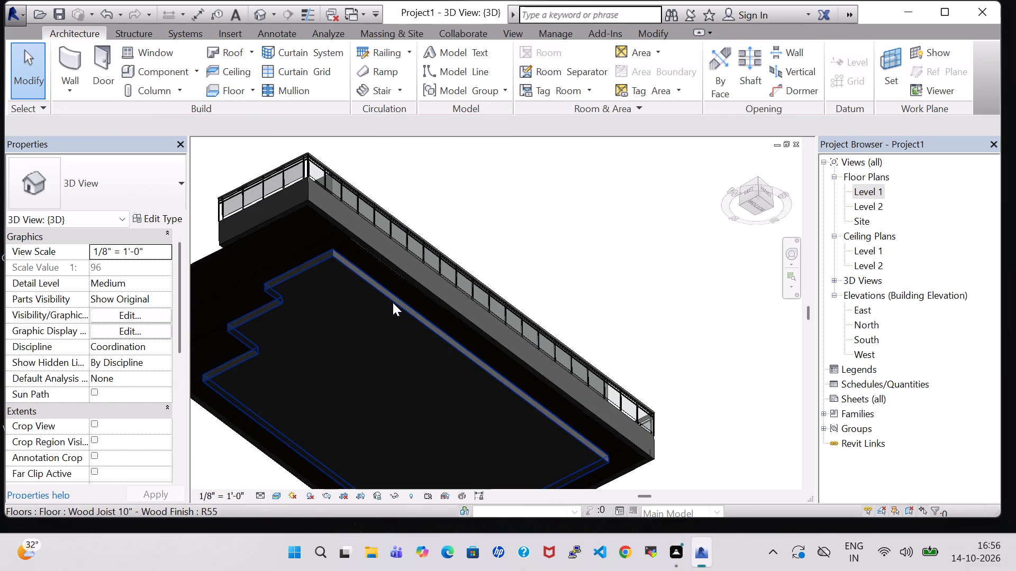
pyautogui.click(393, 302)
pyautogui.click(113, 192)
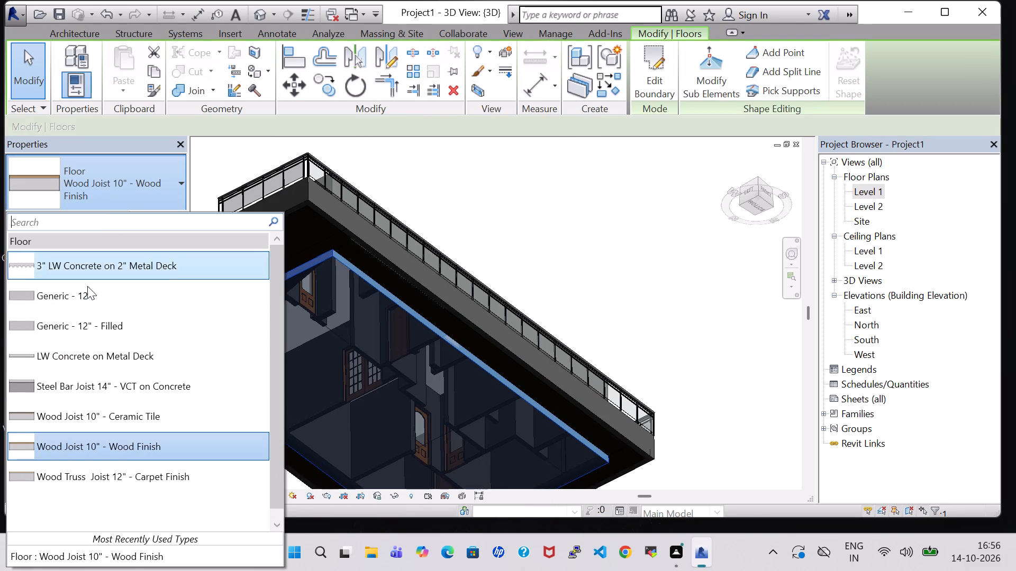
pyautogui.click(113, 413)
pyautogui.click(617, 243)
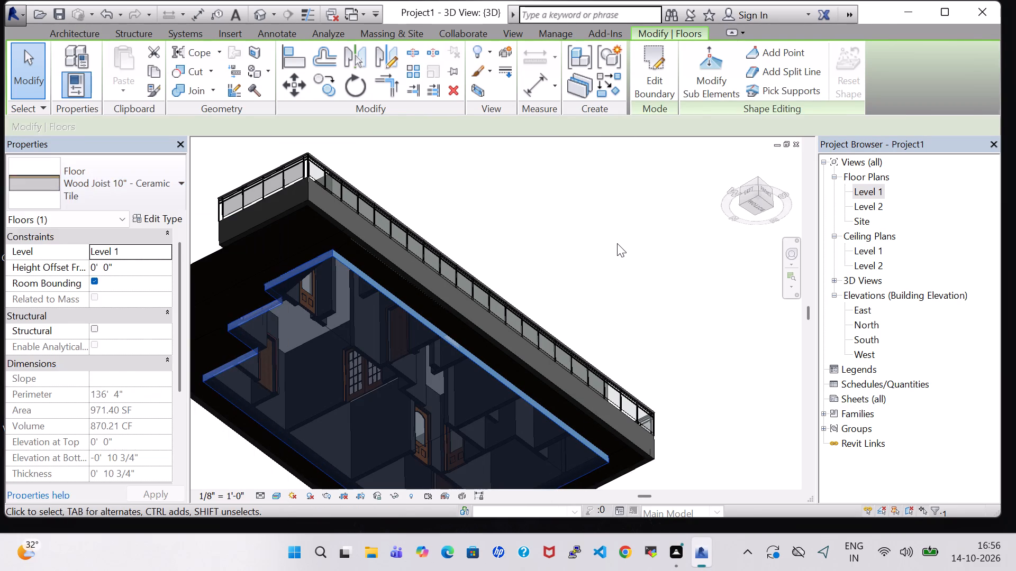
# Examine the house's tiled floor in the 3D view from below, from the west side and from above.
pyautogui.keyDown('shift'); pyautogui.moveTo(552, 220); pyautogui.dragTo(604, 314, button='middle'); pyautogui.keyUp('shift')
pyautogui.keyDown('shift'); pyautogui.scroll(-1, 552, 220); pyautogui.keyUp('shift')
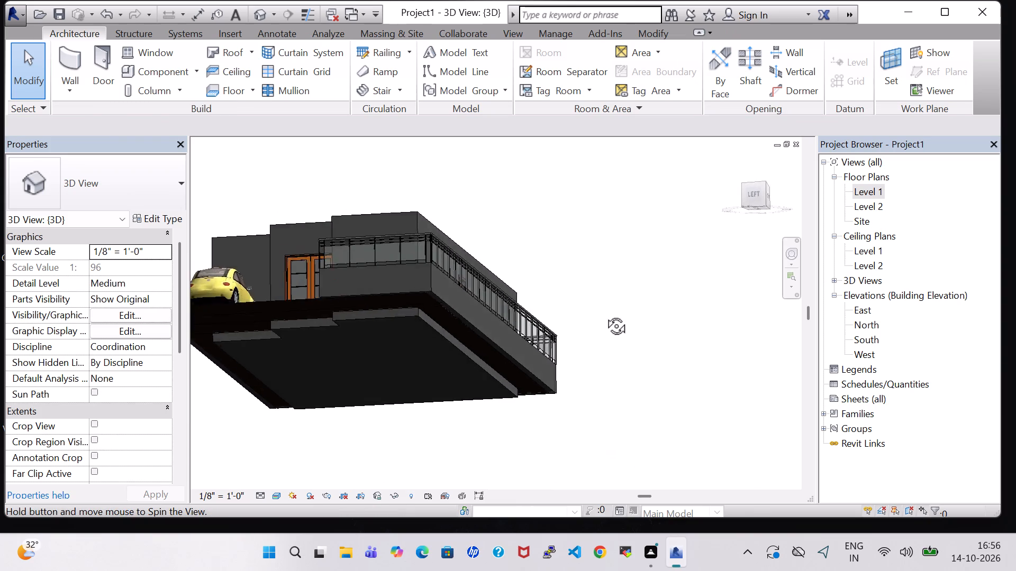
pyautogui.keyDown('shift'); pyautogui.moveTo(604, 314); pyautogui.dragTo(629, 363, button='middle'); pyautogui.keyUp('shift')
pyautogui.keyDown('shift'); pyautogui.moveTo(600, 219); pyautogui.dragTo(600, 284, button='middle'); pyautogui.keyUp('shift')
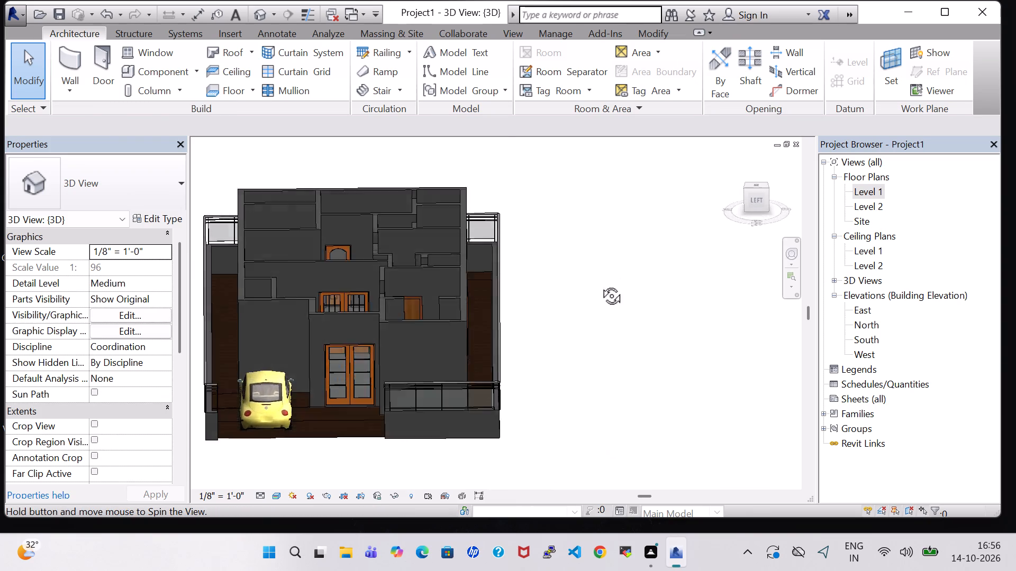
pyautogui.keyDown('shift'); pyautogui.moveTo(600, 284); pyautogui.dragTo(596, 336, button='middle'); pyautogui.keyUp('shift')
pyautogui.keyDown('shift'); pyautogui.moveTo(587, 235); pyautogui.dragTo(603, 338, button='middle'); pyautogui.keyUp('shift')
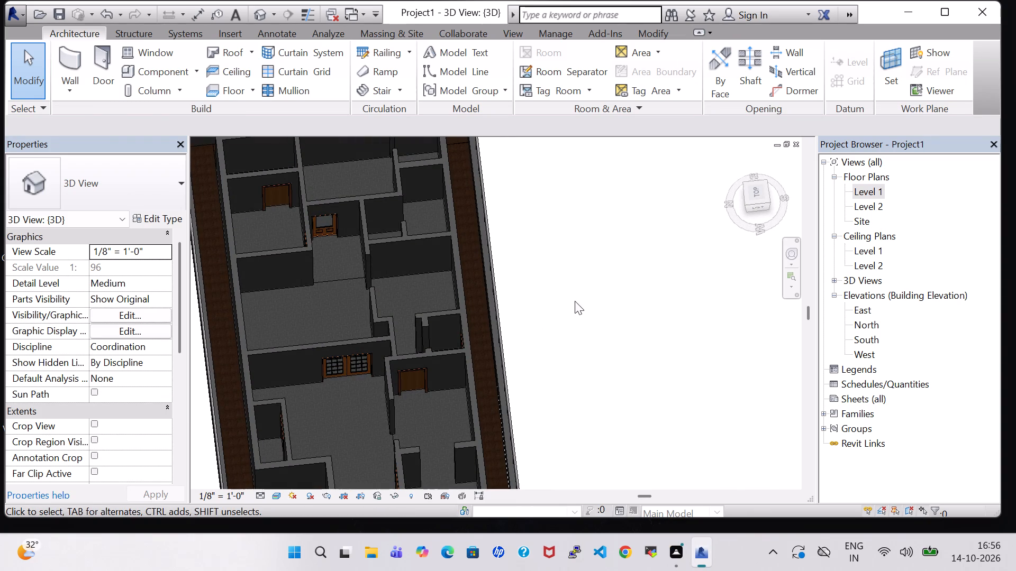
pyautogui.keyDown('shift'); pyautogui.moveTo(638, 304); pyautogui.dragTo(575, 190, button='middle'); pyautogui.keyUp('shift')
pyautogui.moveTo(580, 416); pyautogui.dragTo(602, 343, button='middle')
pyautogui.moveTo(541, 353); pyautogui.dragTo(678, 353, button='middle')
pyautogui.keyDown('shift'); pyautogui.moveTo(672, 353); pyautogui.dragTo(696, 347, button='middle'); pyautogui.keyUp('shift')
# In the Level 1 plan, start a Generic - 12" footprint roof based on Level 2 and sketch its 30'-0" west edge along the boundary.
pyautogui.doubleClick(878, 192)
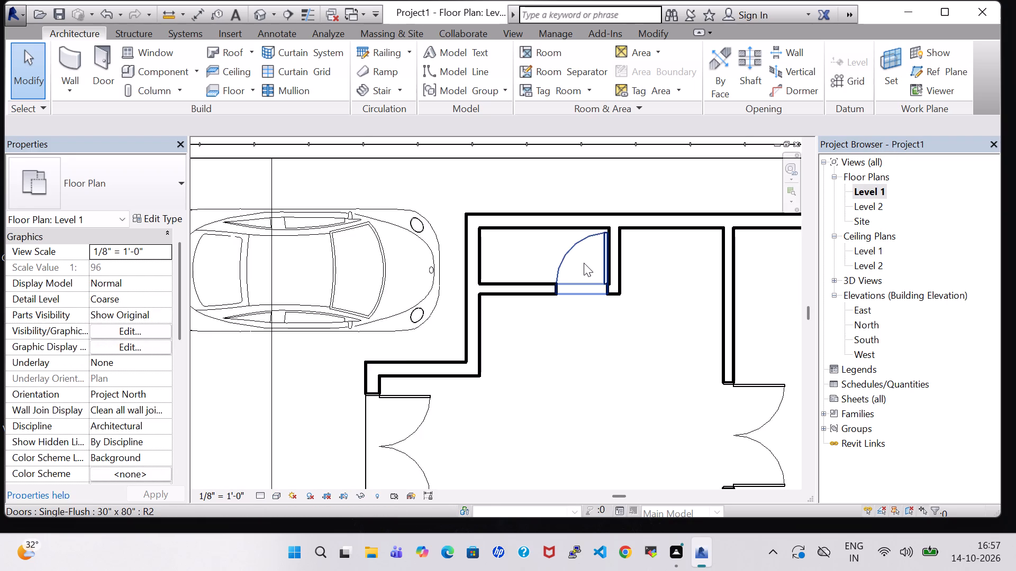
pyautogui.scroll(-8, 584, 265)
pyautogui.moveTo(584, 269); pyautogui.dragTo(461, 274, button='middle')
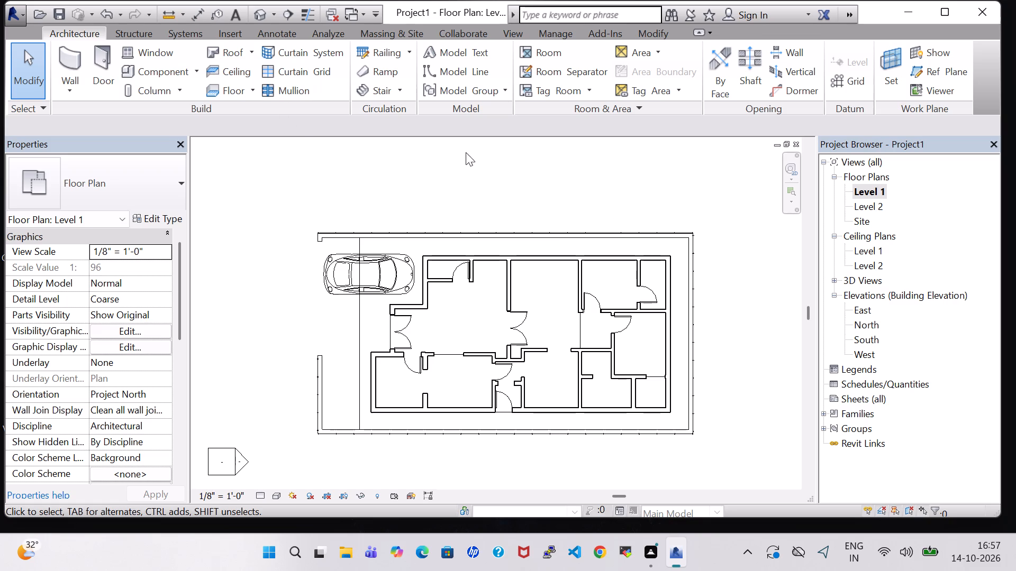
pyautogui.click(230, 53)
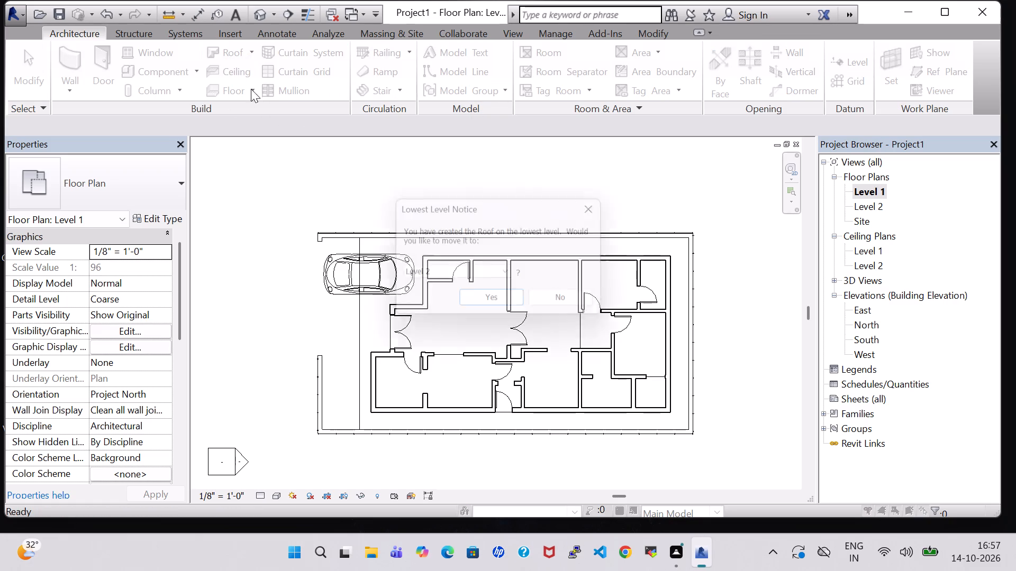
pyautogui.click(487, 304)
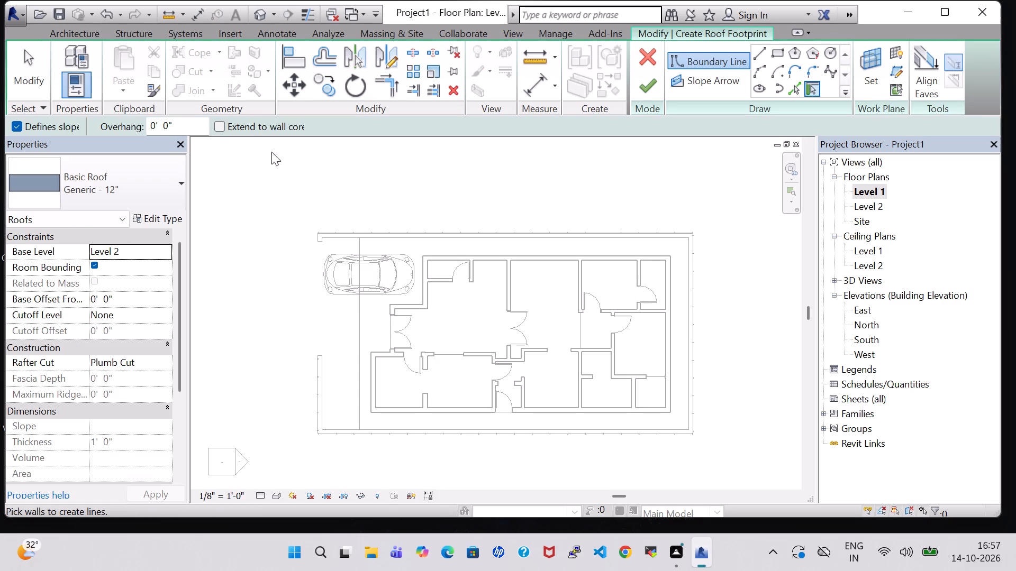
pyautogui.click(755, 51)
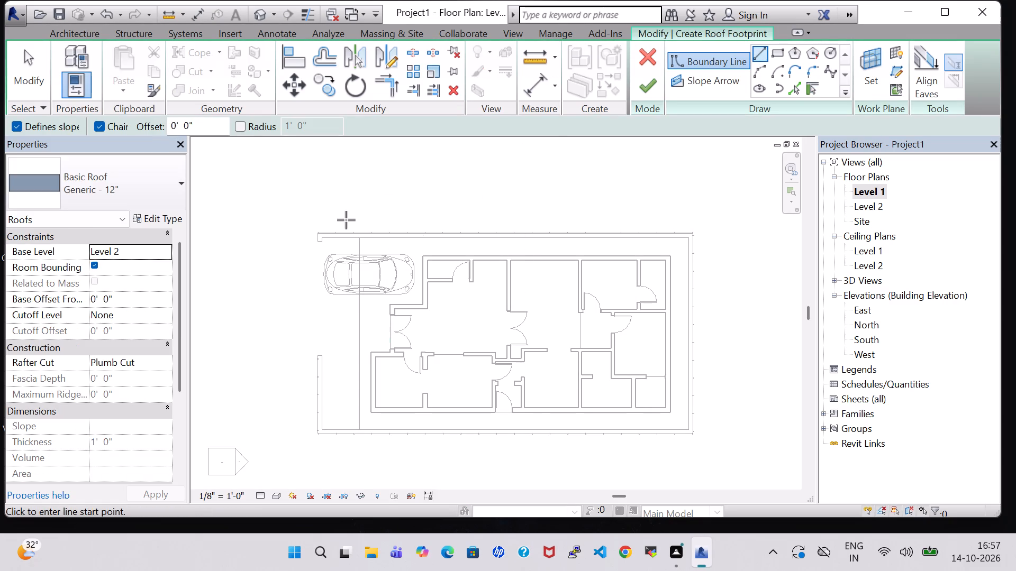
pyautogui.scroll(2, 346, 220)
pyautogui.click(309, 240)
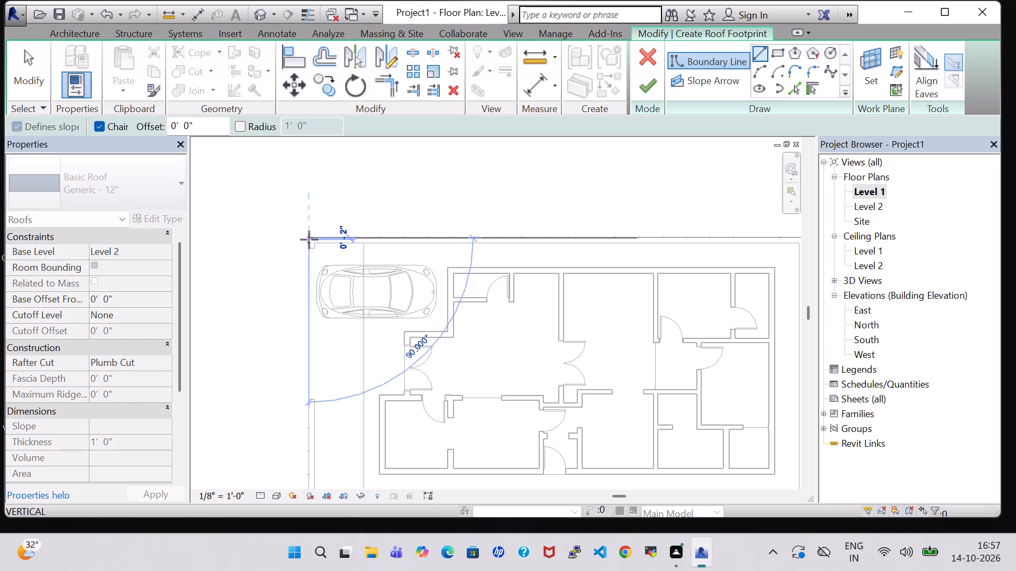
pyautogui.moveTo(313, 339); pyautogui.dragTo(327, 238, button='middle')
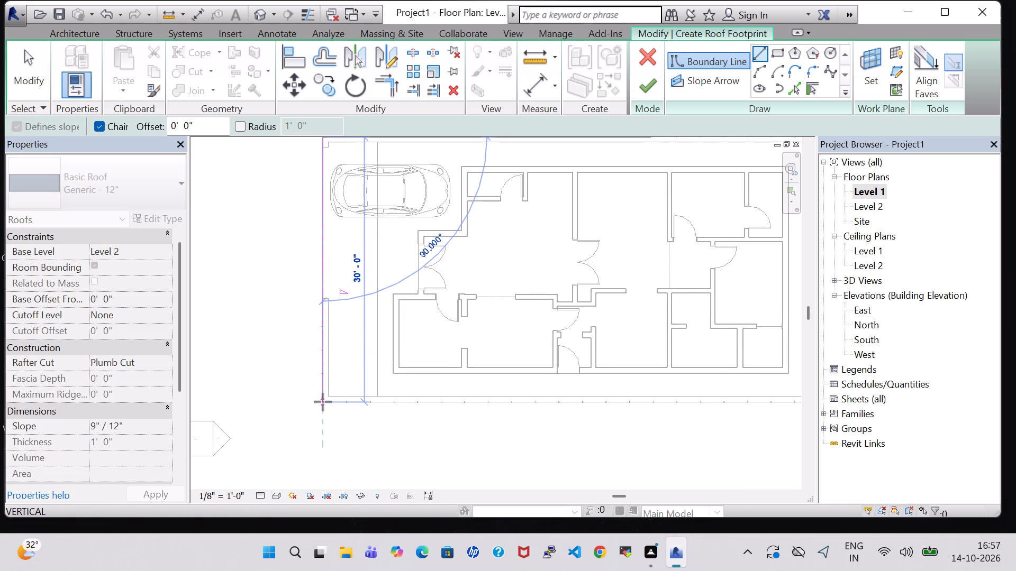
pyautogui.click(323, 402)
# Sketch the roof's south, about 30' east and about 56'-2" north edges along the boundary railing, closing the footprint at the northwest corner.
pyautogui.moveTo(627, 400); pyautogui.dragTo(276, 397, button='middle')
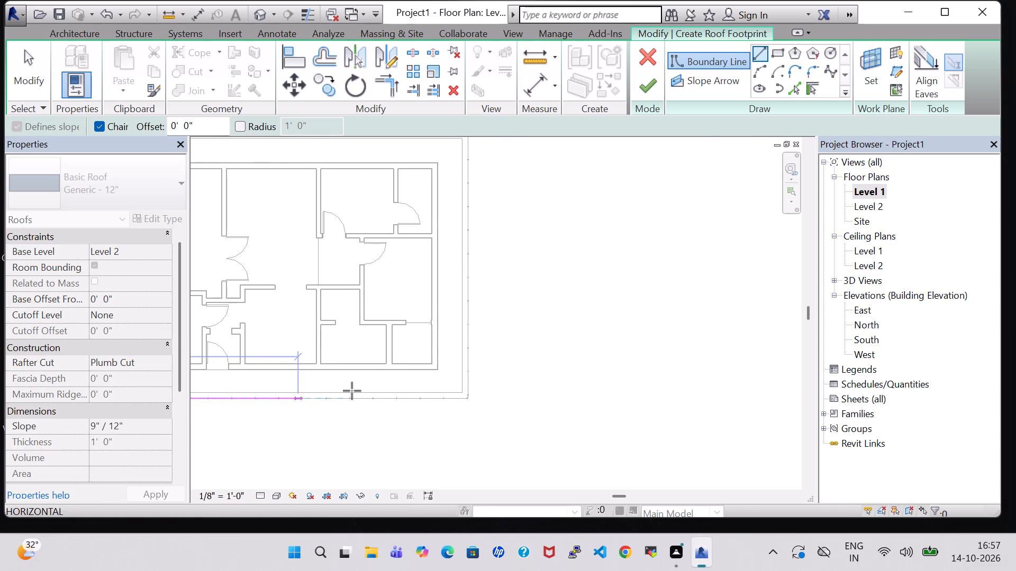
pyautogui.click(468, 395)
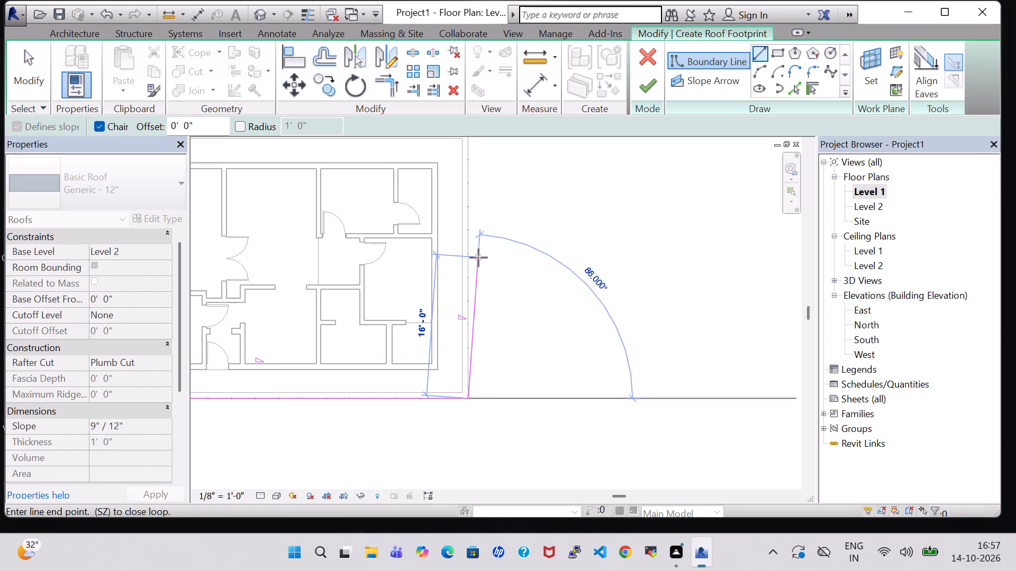
pyautogui.moveTo(478, 257); pyautogui.dragTo(451, 401, button='middle')
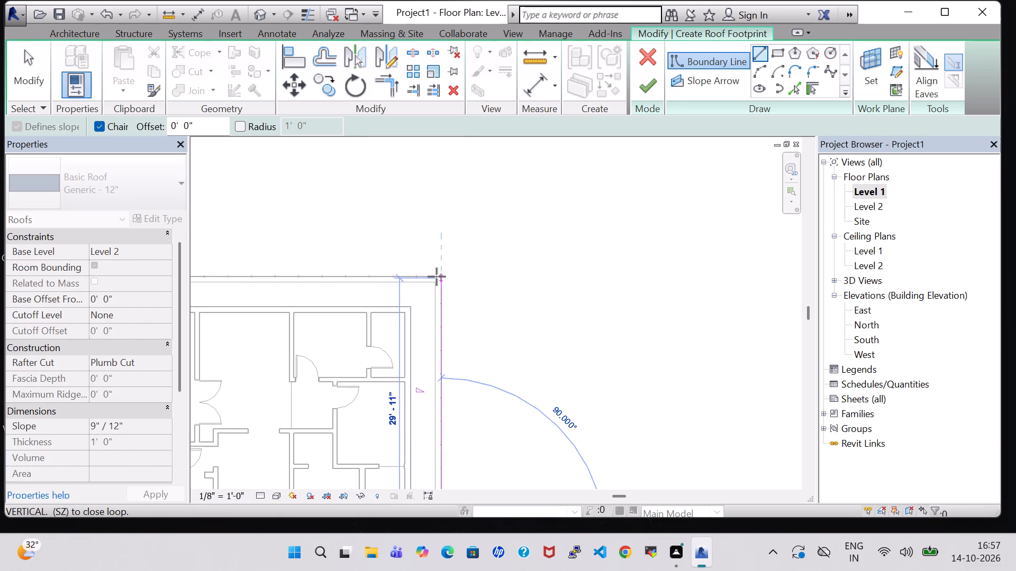
pyautogui.click(437, 277)
pyautogui.moveTo(438, 277); pyautogui.dragTo(713, 271, button='middle')
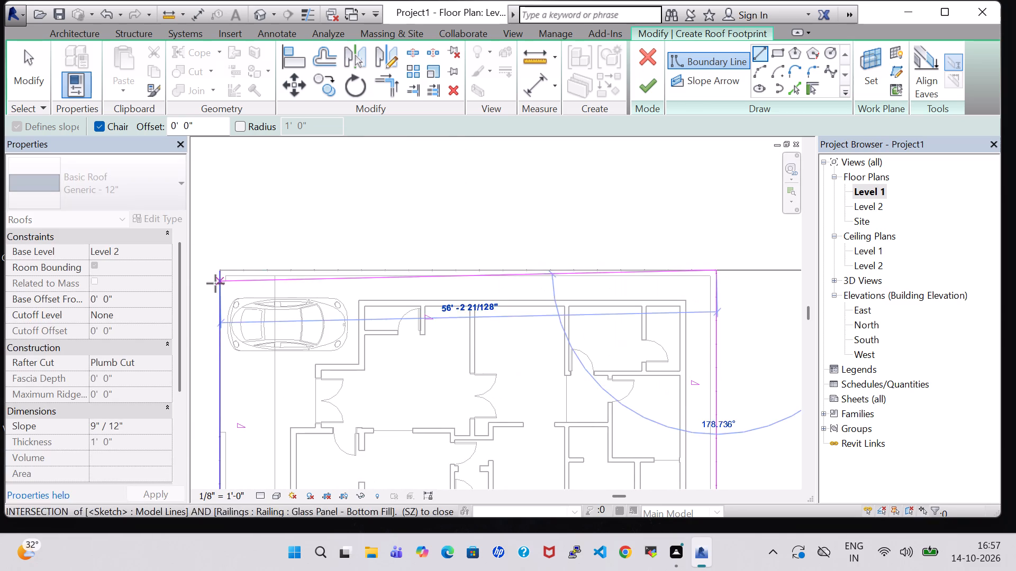
pyautogui.click(216, 276)
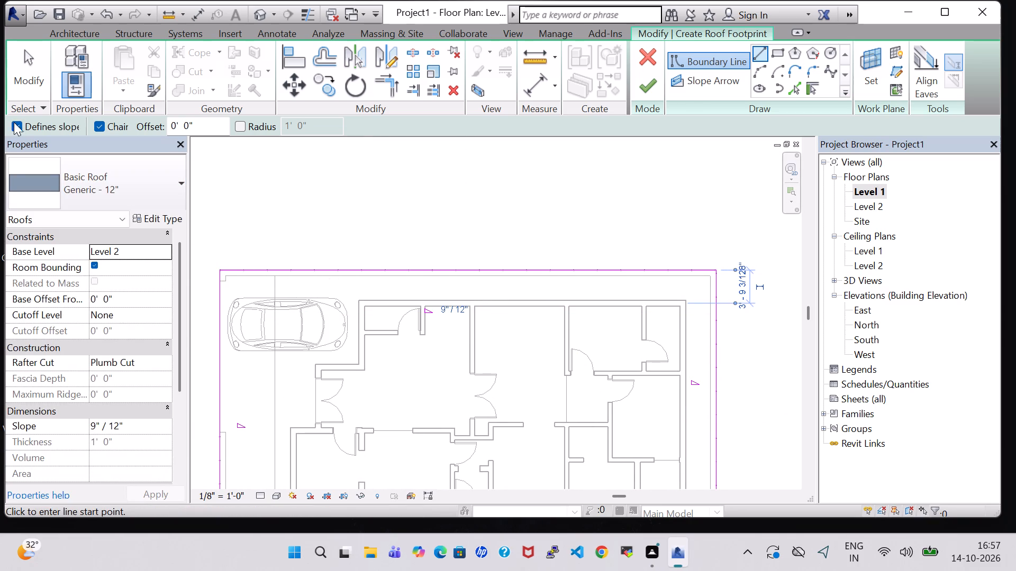
# Turn off Defines slope for new lines, finish the roof footprint and attach the highlighted house walls to the roof.
pyautogui.click(18, 125)
pyautogui.click(645, 91)
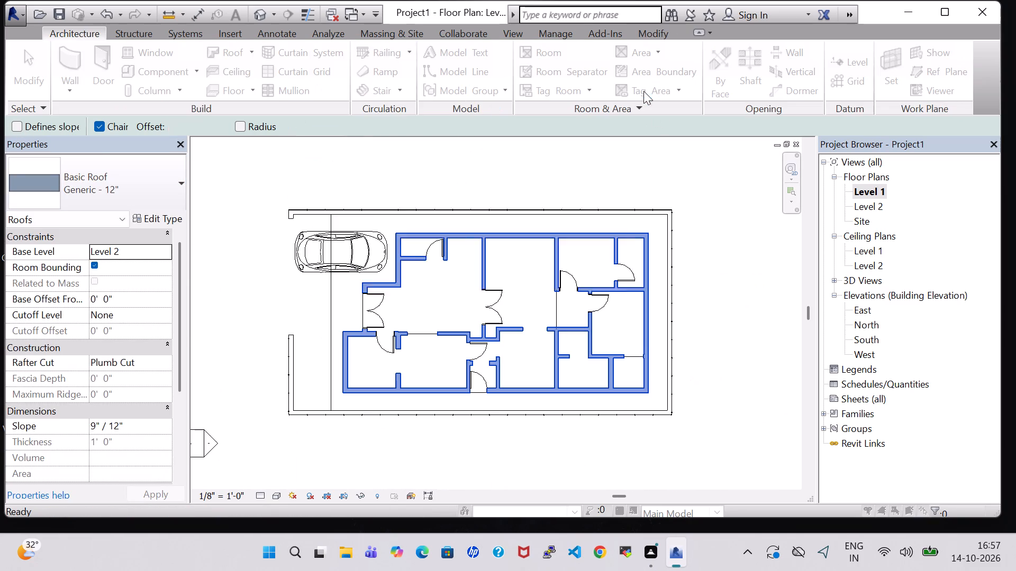
pyautogui.click(547, 282)
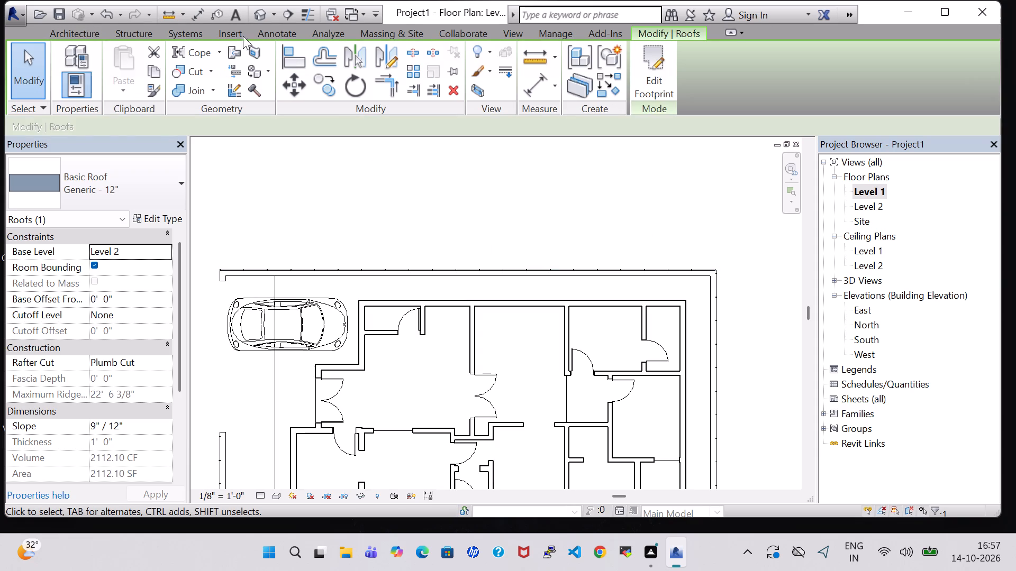
# Edit the roof footprint in the 3D view, removing Defines Roof Slope from the west edge above the car yard, and finish it.
pyautogui.click(259, 13)
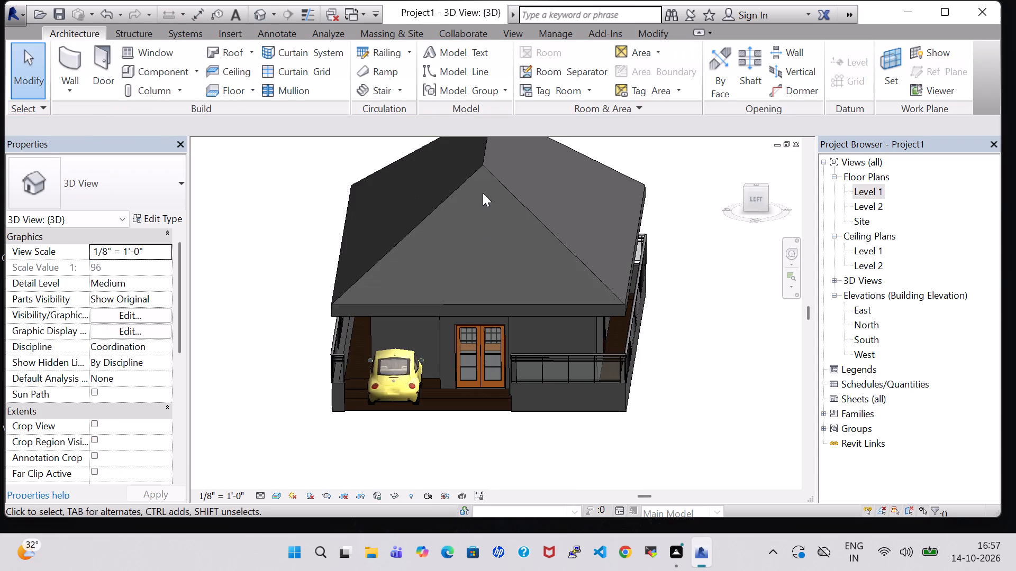
pyautogui.keyDown('shift'); pyautogui.moveTo(710, 377); pyautogui.dragTo(710, 316, button='middle'); pyautogui.keyUp('shift')
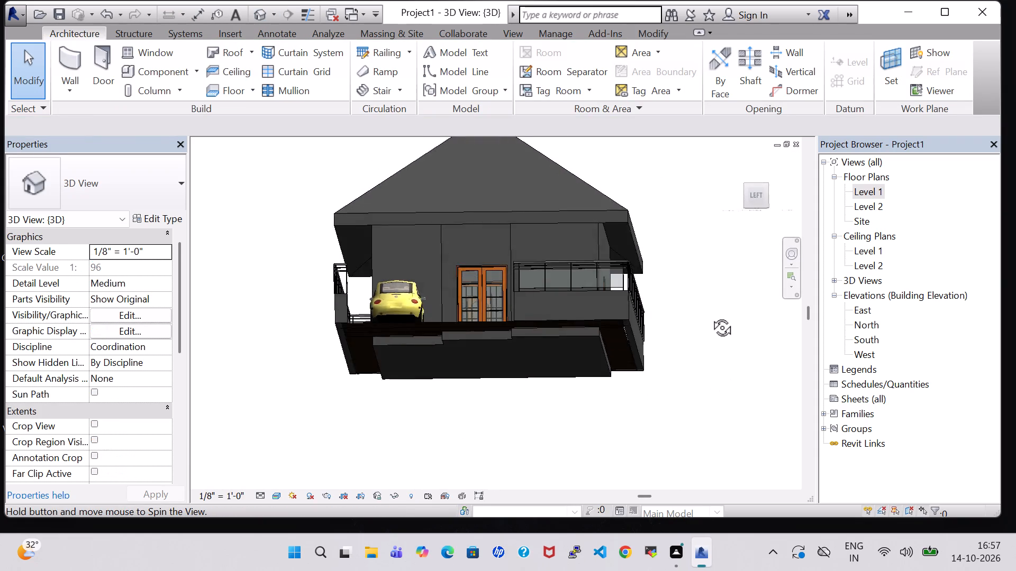
pyautogui.keyDown('shift'); pyautogui.moveTo(710, 316); pyautogui.dragTo(722, 374, button='middle'); pyautogui.keyUp('shift')
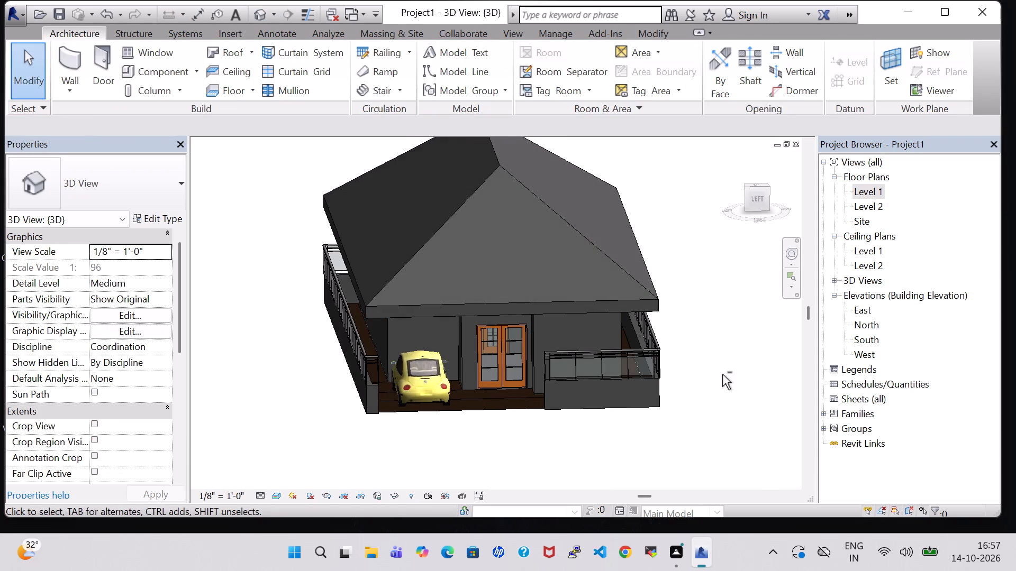
pyautogui.keyDown('shift'); pyautogui.moveTo(748, 342); pyautogui.dragTo(495, 338, button='middle'); pyautogui.keyUp('shift')
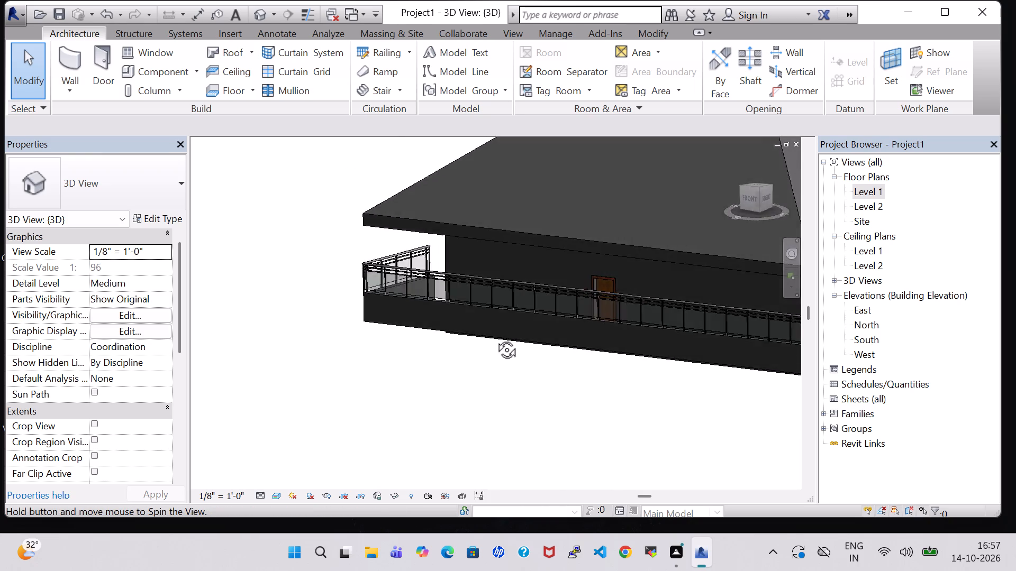
pyautogui.keyDown('shift'); pyautogui.moveTo(495, 338); pyautogui.dragTo(682, 364, button='middle'); pyautogui.keyUp('shift')
pyautogui.doubleClick(456, 242)
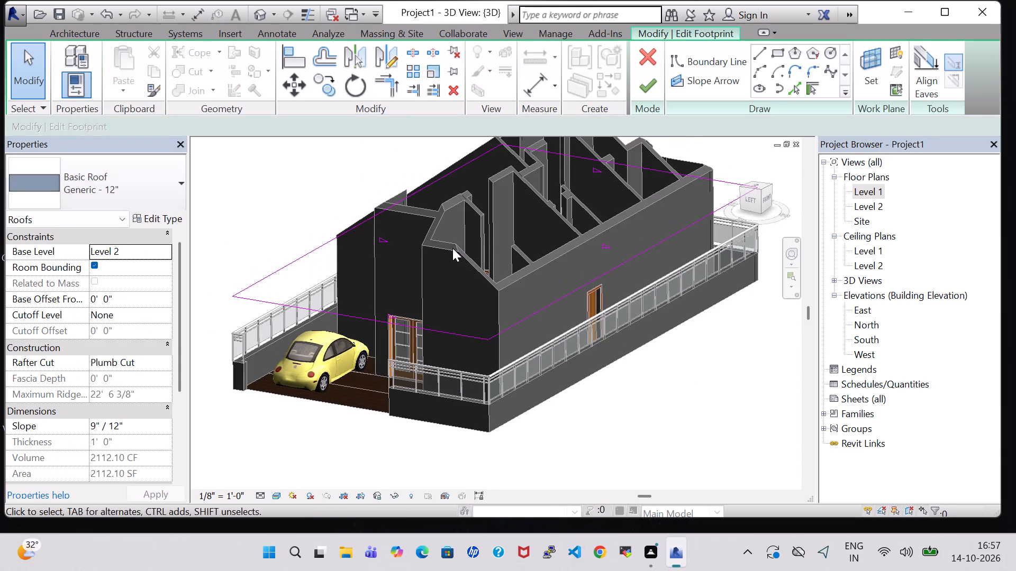
pyautogui.click(458, 333)
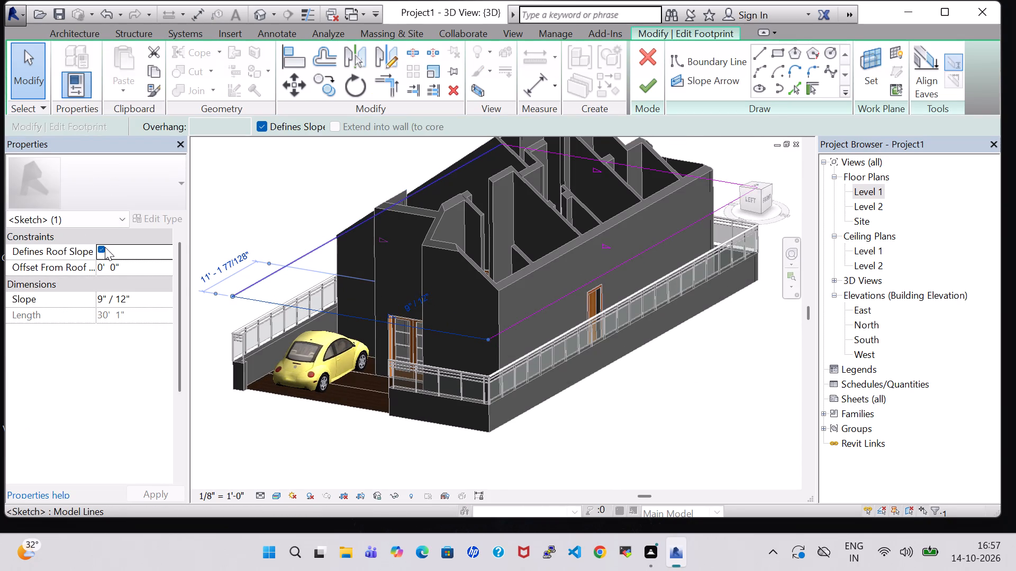
pyautogui.click(104, 247)
pyautogui.click(647, 96)
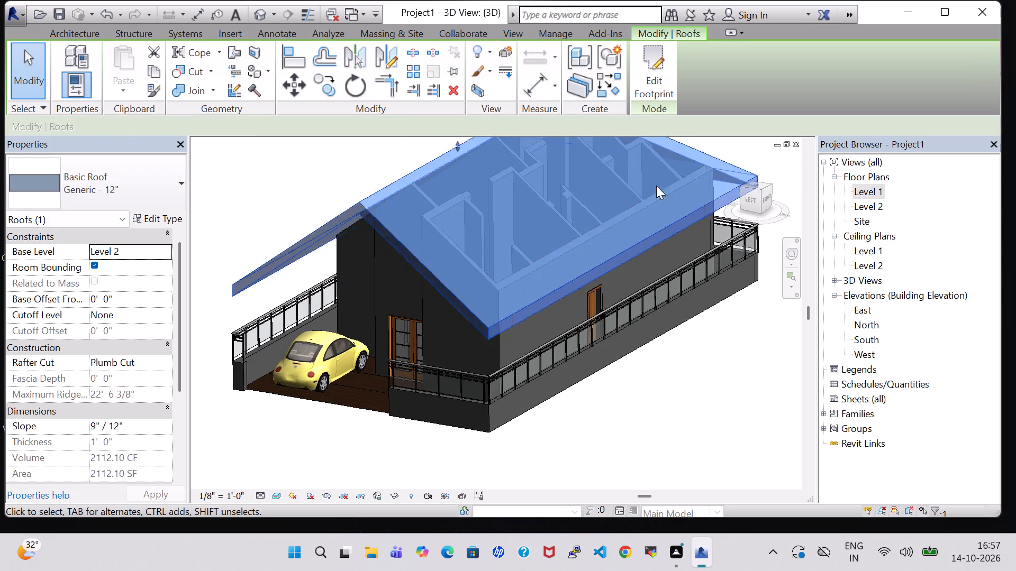
pyautogui.click(704, 425)
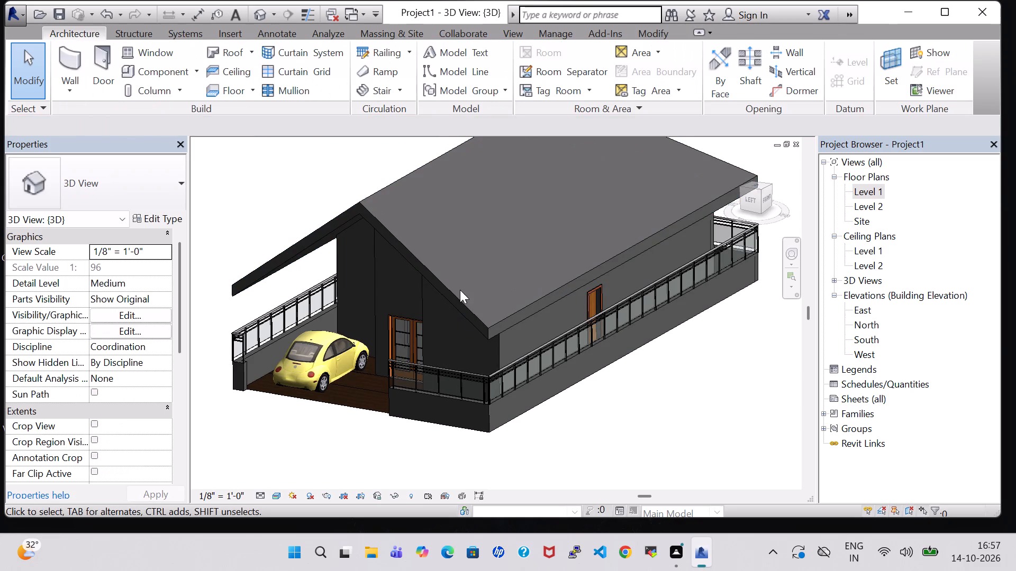
# Delete the gabled Generic - 12" roof from the house in the 3D view.
pyautogui.keyDown('shift'); pyautogui.moveTo(628, 439); pyautogui.dragTo(680, 373, button='middle'); pyautogui.keyUp('shift')
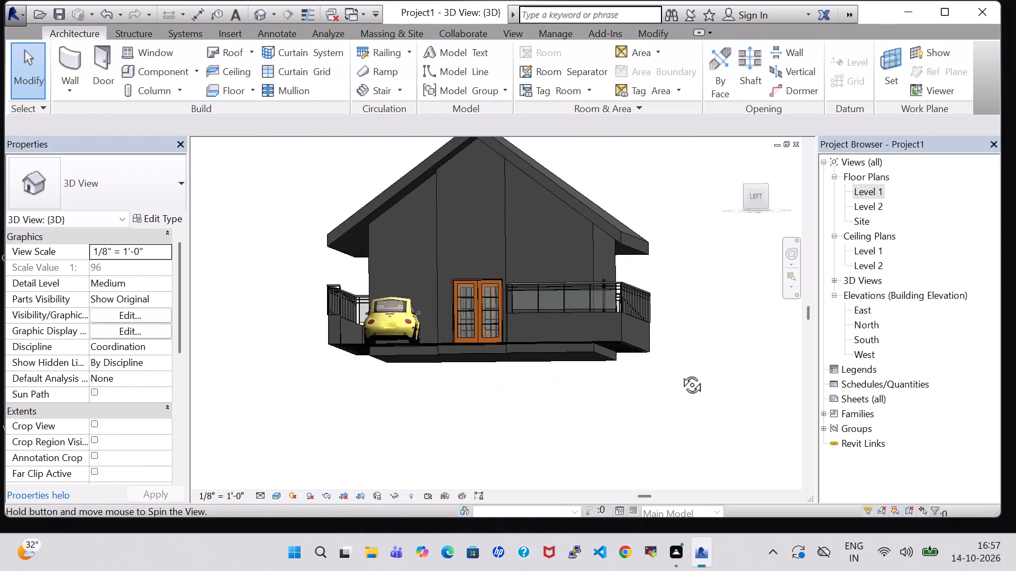
pyautogui.keyDown('shift'); pyautogui.moveTo(680, 373); pyautogui.dragTo(693, 427, button='middle'); pyautogui.keyUp('shift')
pyautogui.keyDown('shift'); pyautogui.moveTo(668, 435); pyautogui.dragTo(722, 391, button='middle'); pyautogui.keyUp('shift')
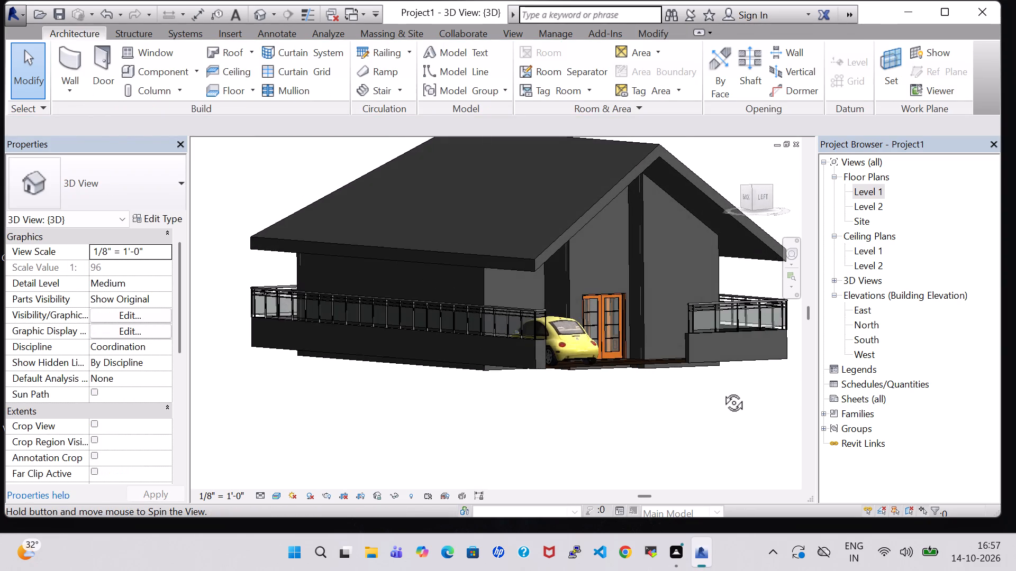
pyautogui.keyDown('shift'); pyautogui.moveTo(722, 391); pyautogui.dragTo(668, 426, button='middle'); pyautogui.keyUp('shift')
pyautogui.click(580, 256)
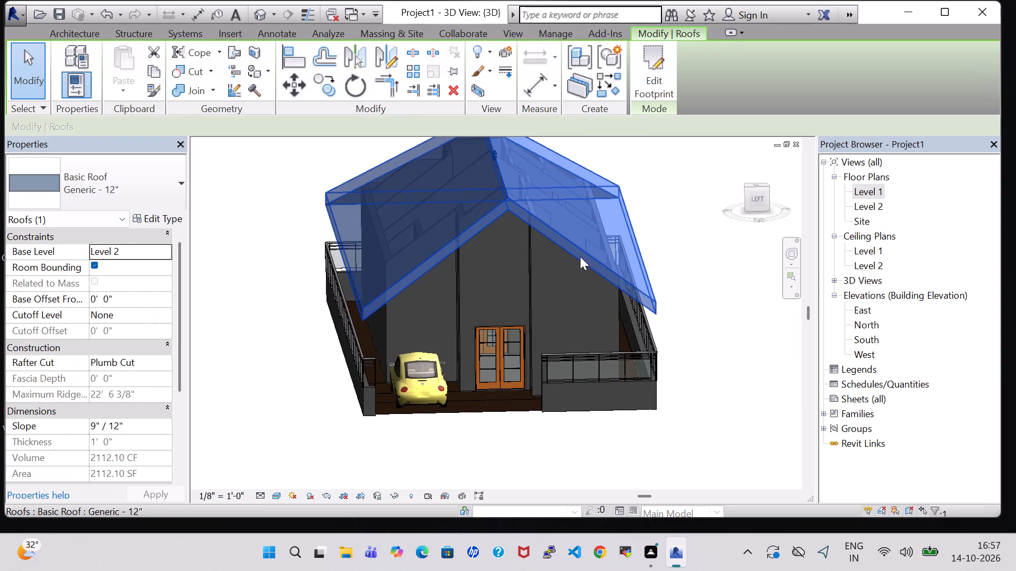
pyautogui.press('Delete')
pyautogui.click(665, 243)
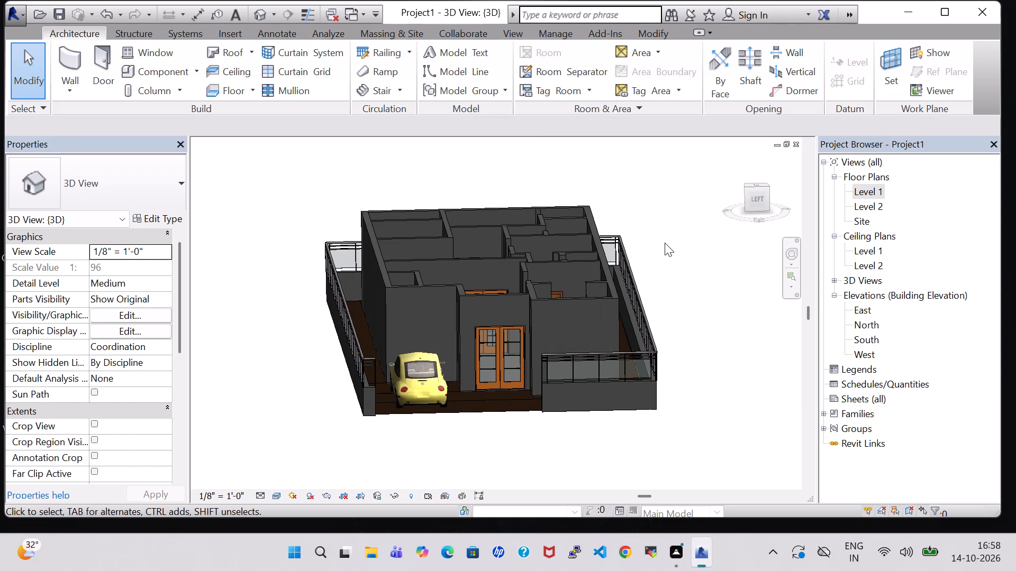
# In the Level 1 plan, start a flat Generic - 12" footprint roof based on Level 2 and sketch its north edge along the boundary railing.
pyautogui.doubleClick(874, 190)
pyautogui.click(224, 53)
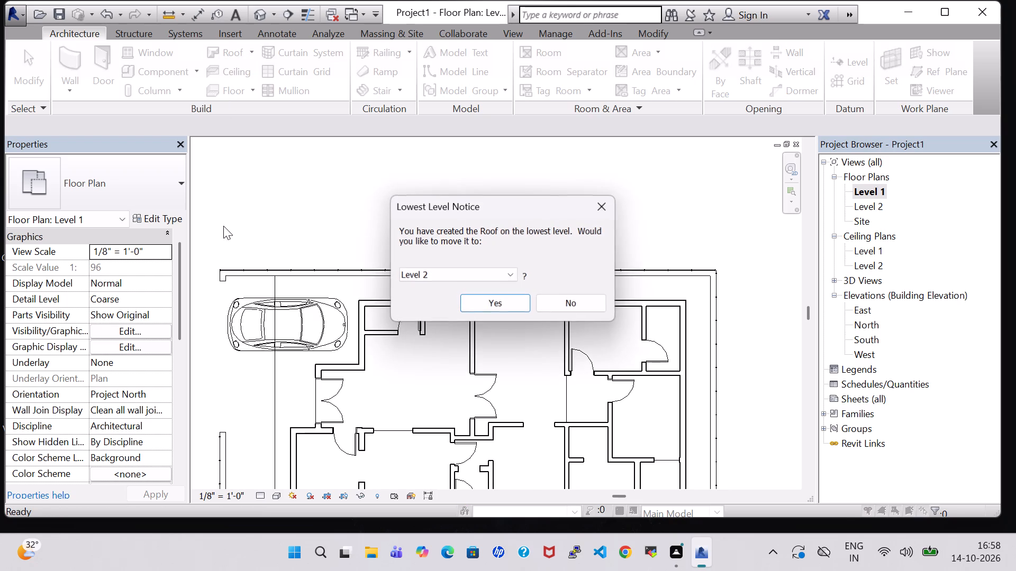
pyautogui.click(495, 298)
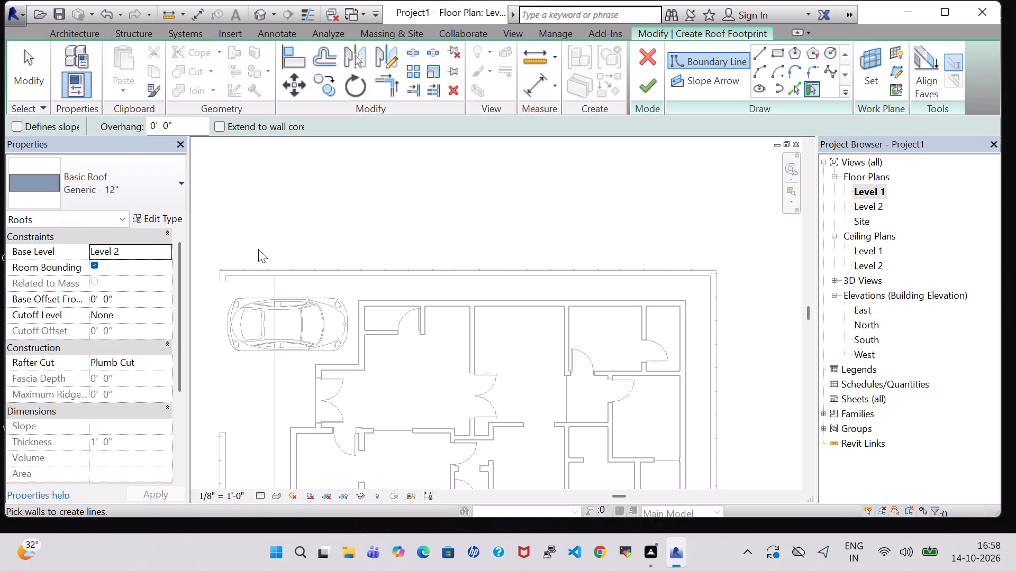
pyautogui.scroll(-1, 279, 236)
pyautogui.moveTo(352, 231); pyautogui.dragTo(373, 209, button='middle')
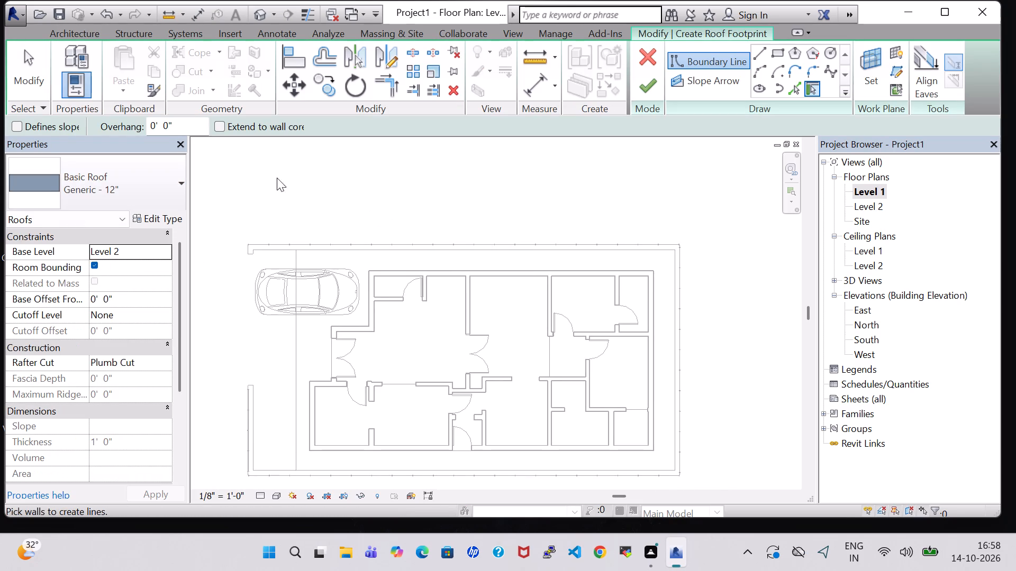
pyautogui.click(755, 50)
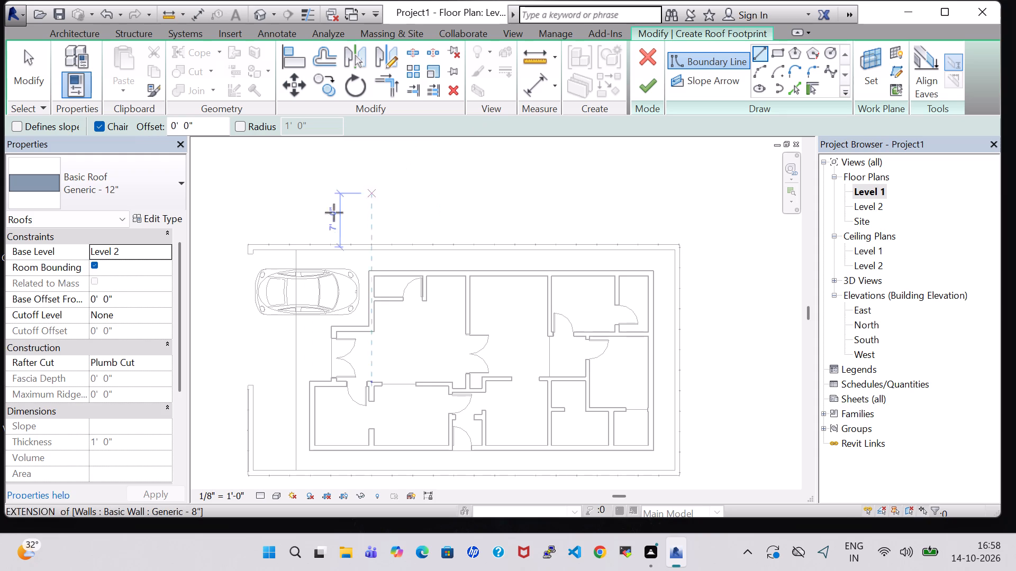
pyautogui.scroll(4, 276, 252)
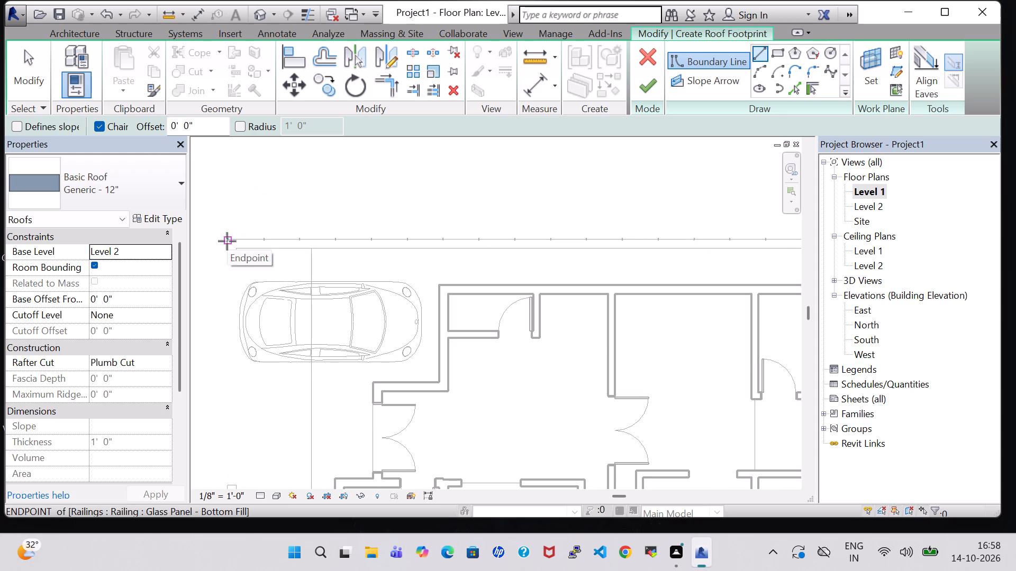
pyautogui.click(227, 241)
pyautogui.moveTo(591, 239); pyautogui.dragTo(424, 239, button='middle')
pyautogui.scroll(-2, 424, 239)
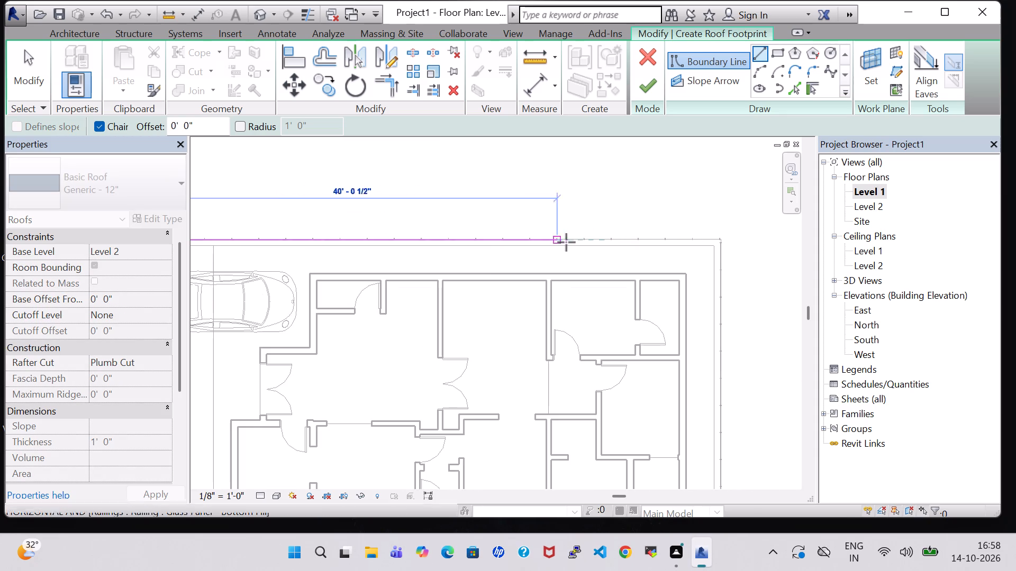
pyautogui.moveTo(575, 242); pyautogui.dragTo(507, 244, button='middle')
pyautogui.click(652, 241)
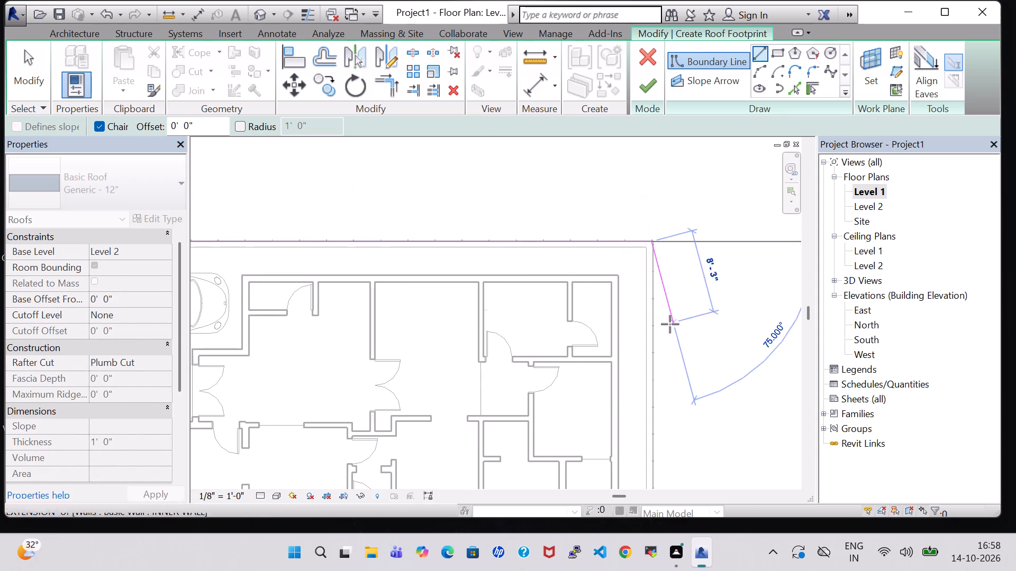
# Sketch the roof's 30'-2" east edge, south edge and 30'-2" west edge along the boundary, closing the footprint at the northwest corner.
pyautogui.moveTo(669, 326); pyautogui.dragTo(639, 246, button='middle')
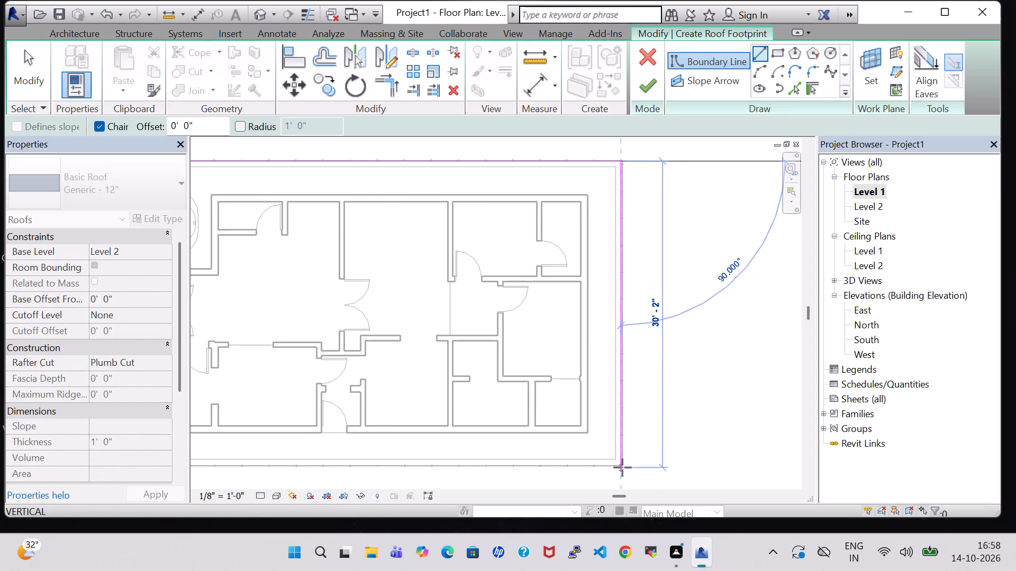
pyautogui.click(622, 467)
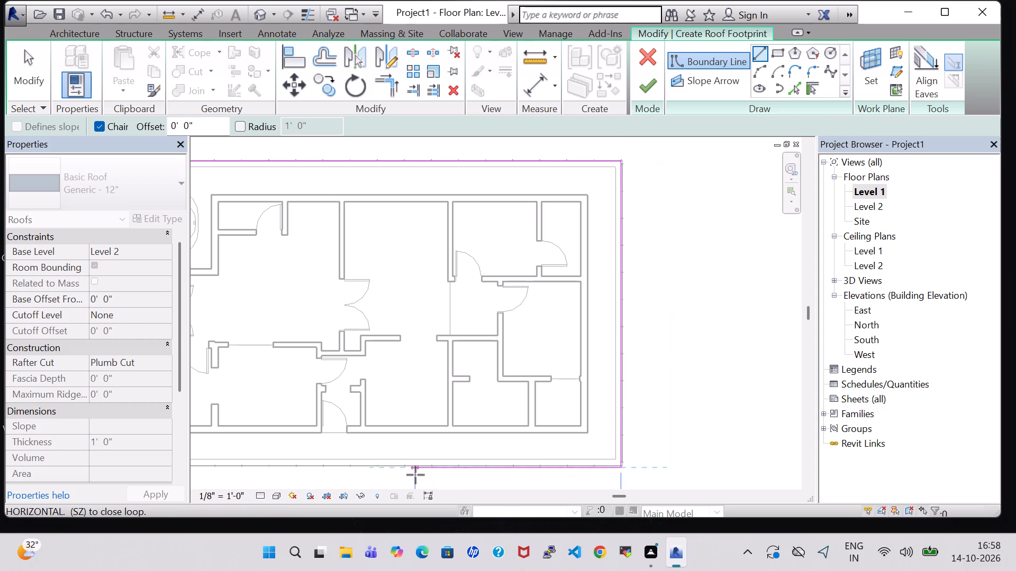
pyautogui.moveTo(415, 475); pyautogui.dragTo(688, 471, button='middle')
pyautogui.middleClick(736, 471)
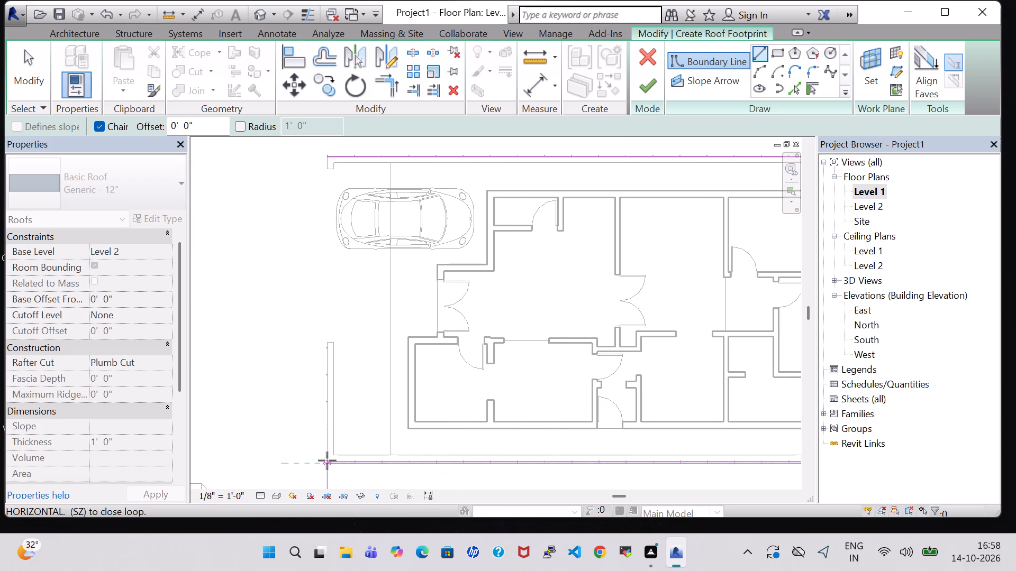
pyautogui.click(327, 461)
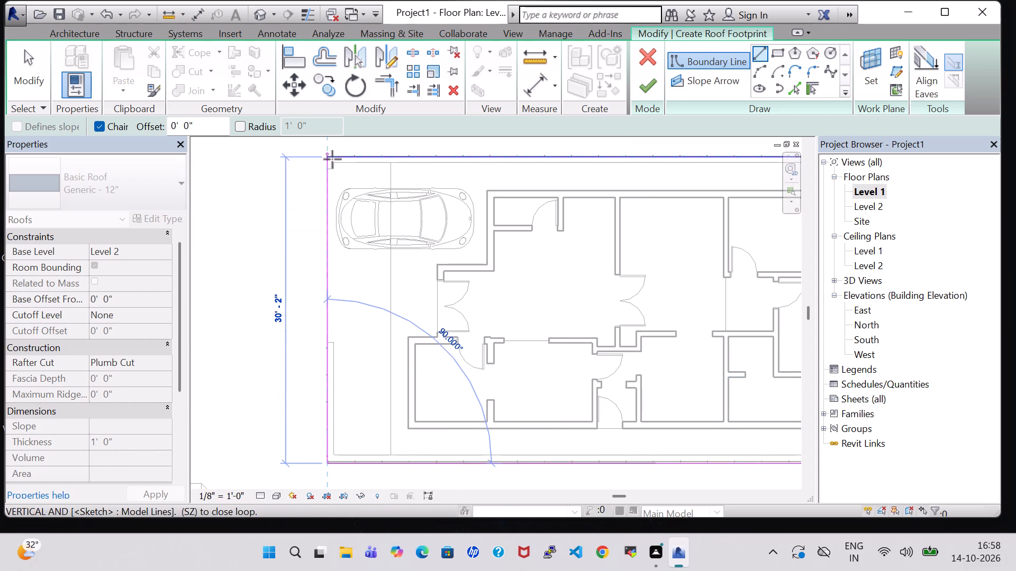
pyautogui.click(324, 157)
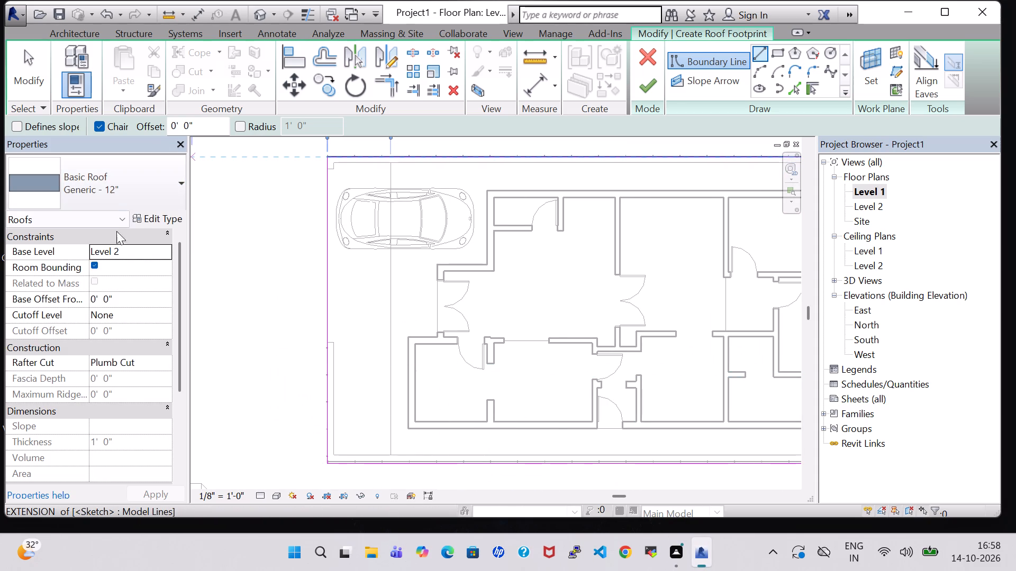
# Finish the roof footprint, attach the highlighted house walls to the roof and show the model in 3D.
pyautogui.click(638, 97)
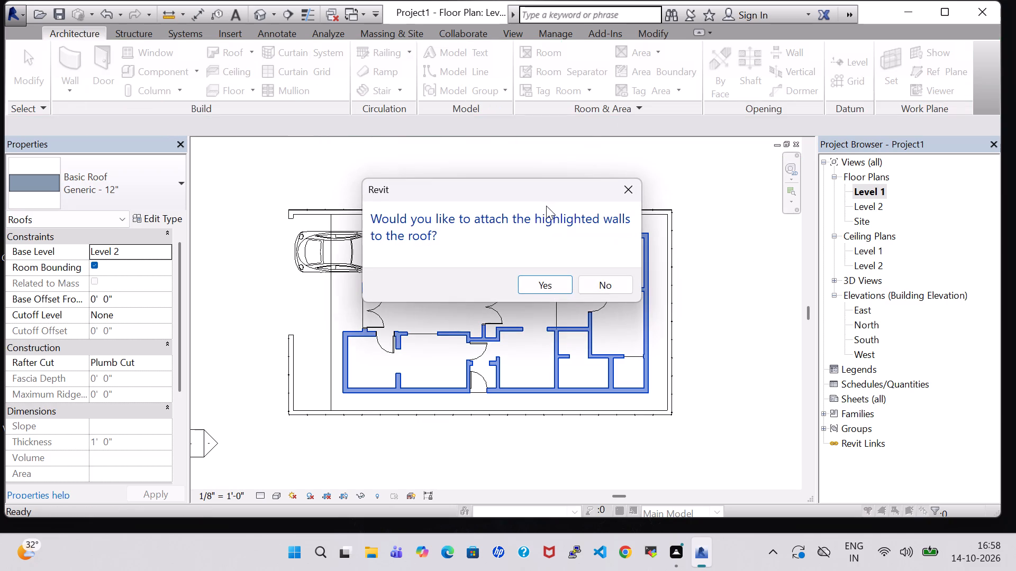
pyautogui.click(539, 288)
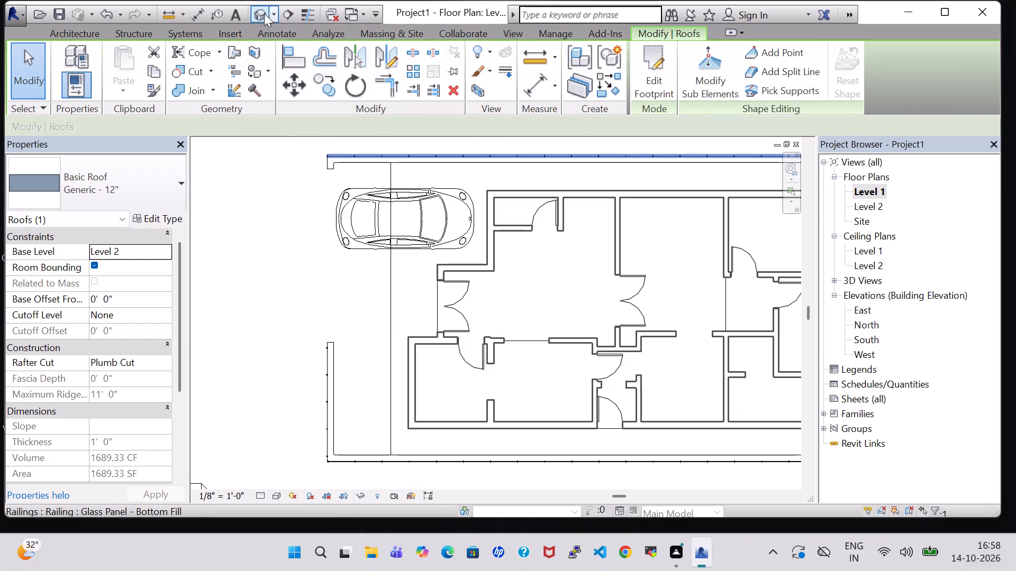
pyautogui.click(259, 13)
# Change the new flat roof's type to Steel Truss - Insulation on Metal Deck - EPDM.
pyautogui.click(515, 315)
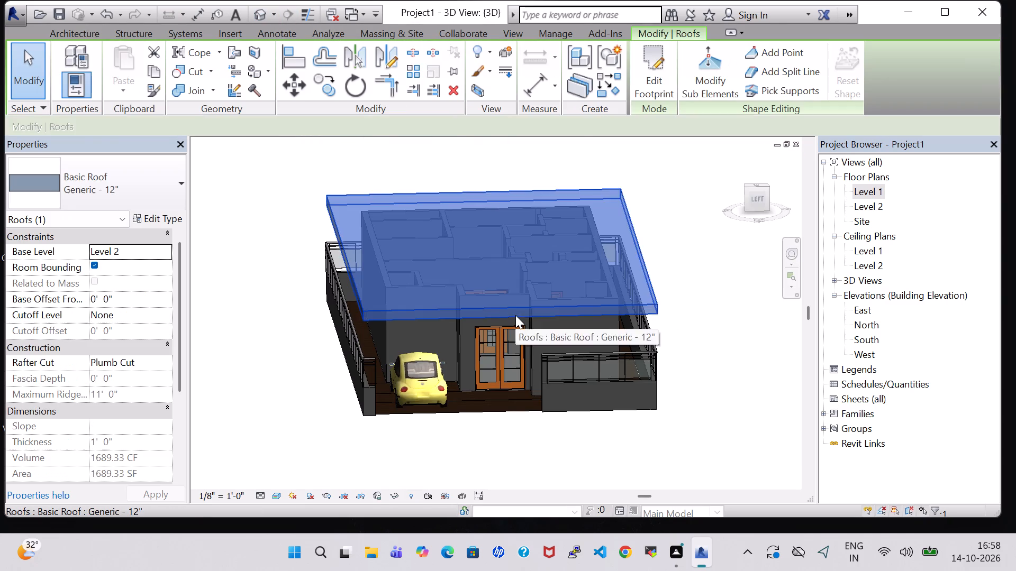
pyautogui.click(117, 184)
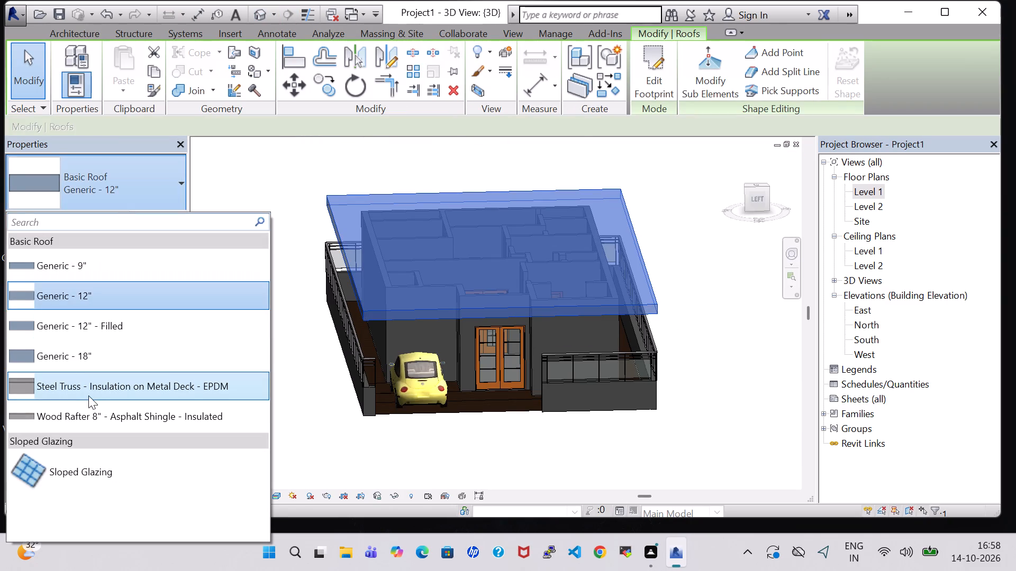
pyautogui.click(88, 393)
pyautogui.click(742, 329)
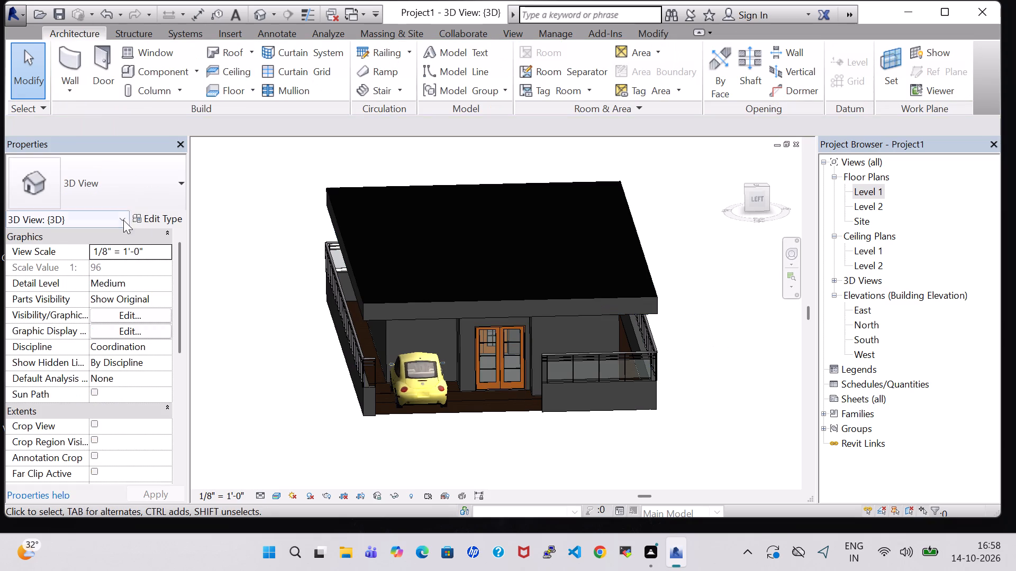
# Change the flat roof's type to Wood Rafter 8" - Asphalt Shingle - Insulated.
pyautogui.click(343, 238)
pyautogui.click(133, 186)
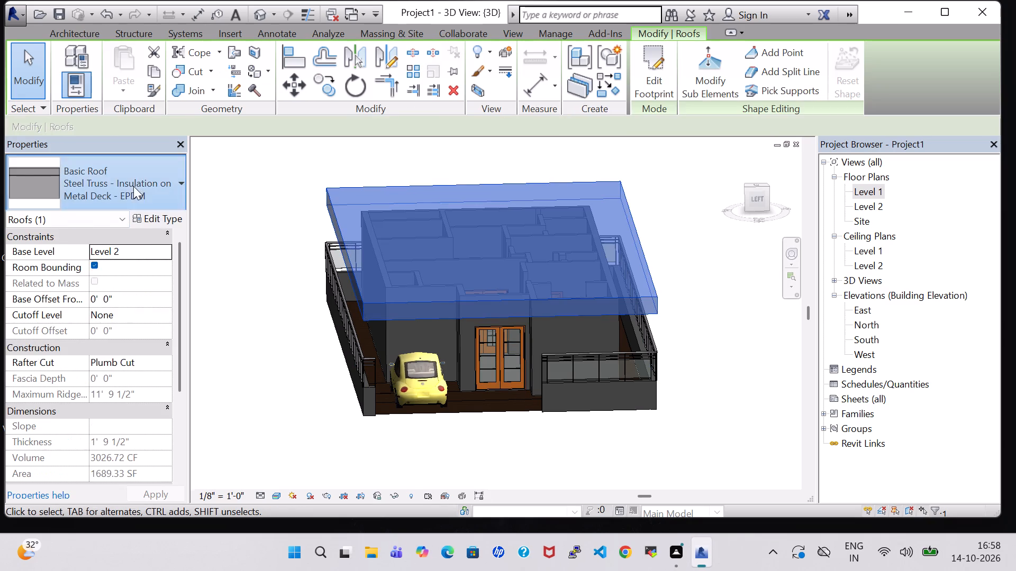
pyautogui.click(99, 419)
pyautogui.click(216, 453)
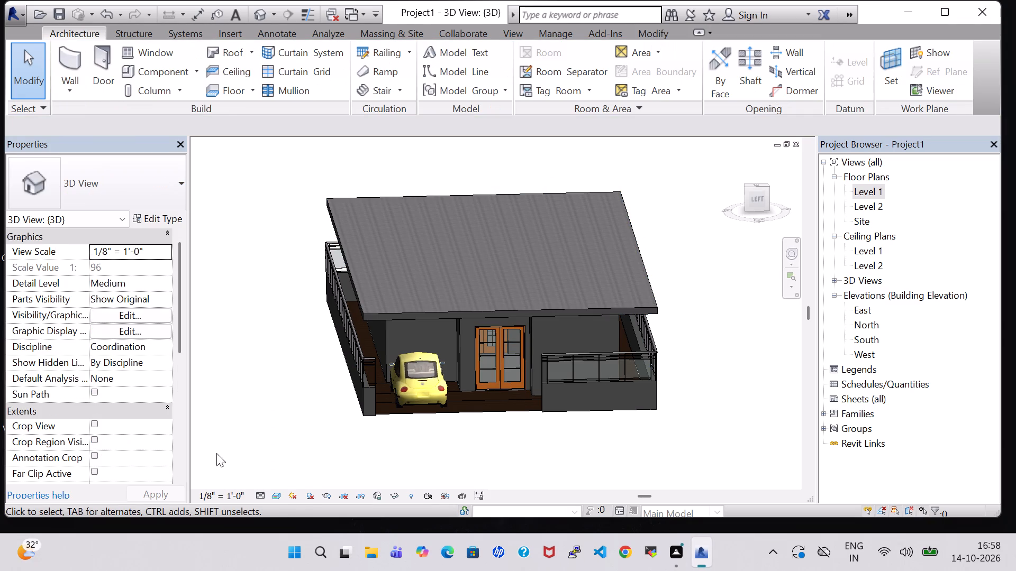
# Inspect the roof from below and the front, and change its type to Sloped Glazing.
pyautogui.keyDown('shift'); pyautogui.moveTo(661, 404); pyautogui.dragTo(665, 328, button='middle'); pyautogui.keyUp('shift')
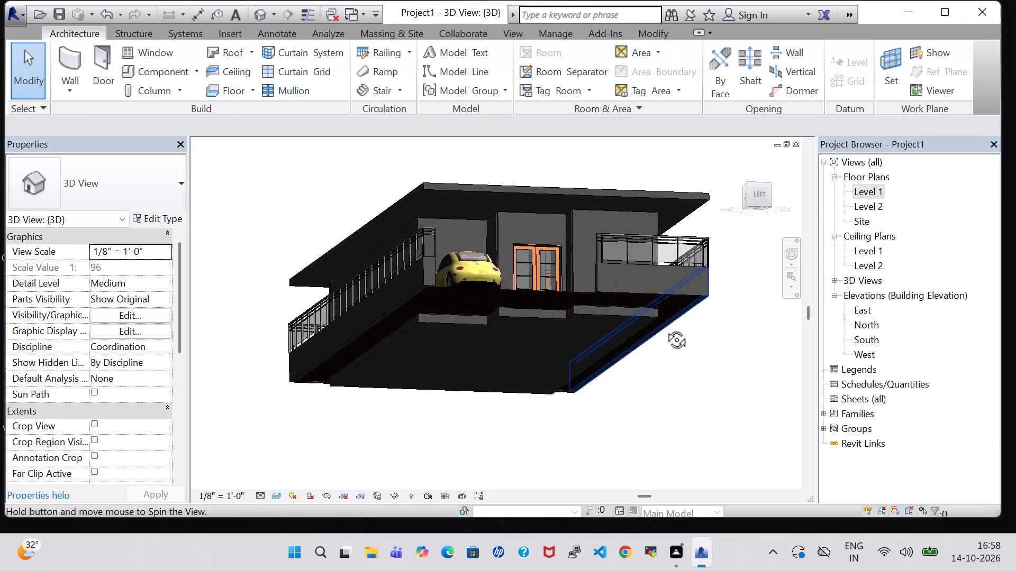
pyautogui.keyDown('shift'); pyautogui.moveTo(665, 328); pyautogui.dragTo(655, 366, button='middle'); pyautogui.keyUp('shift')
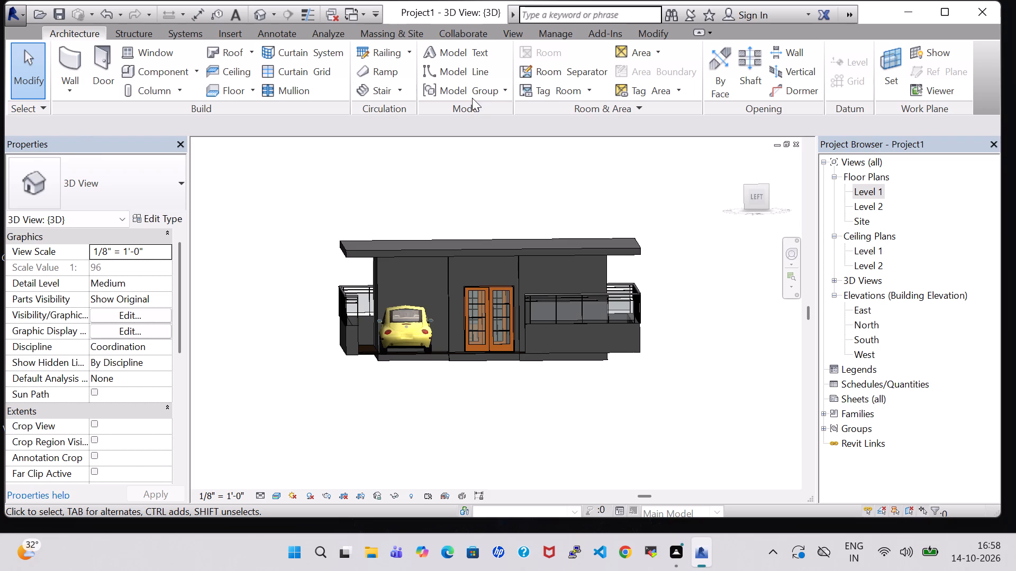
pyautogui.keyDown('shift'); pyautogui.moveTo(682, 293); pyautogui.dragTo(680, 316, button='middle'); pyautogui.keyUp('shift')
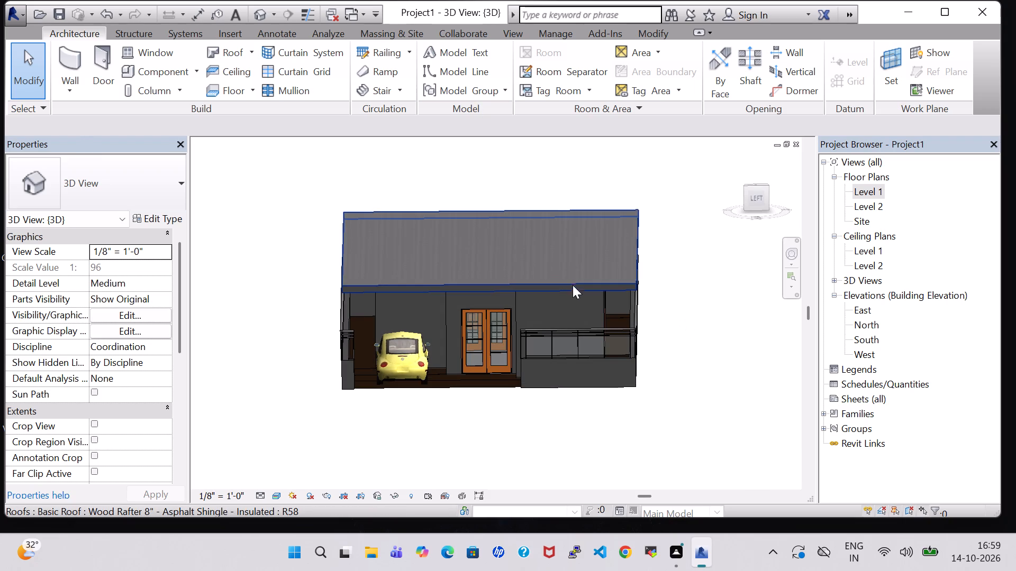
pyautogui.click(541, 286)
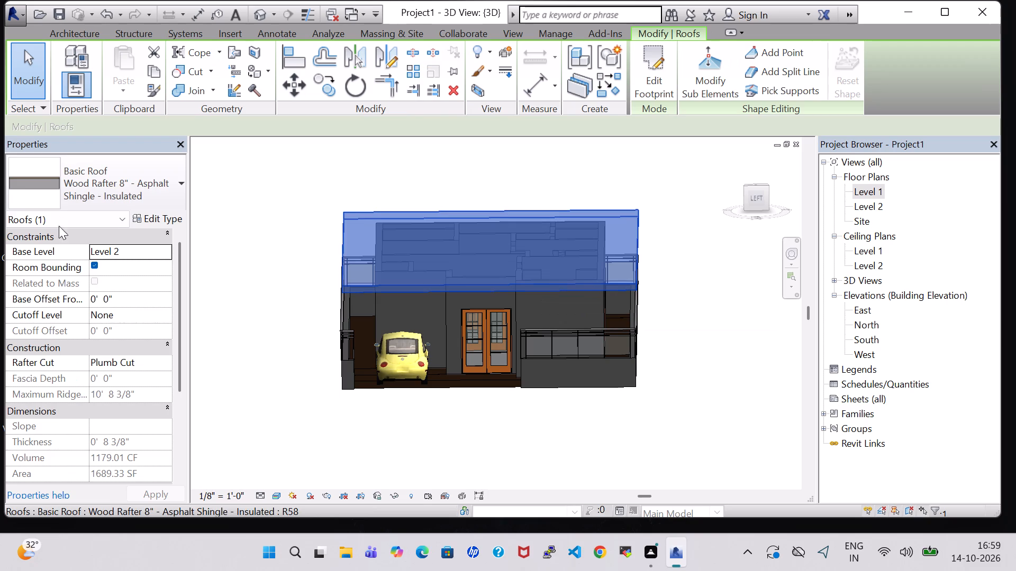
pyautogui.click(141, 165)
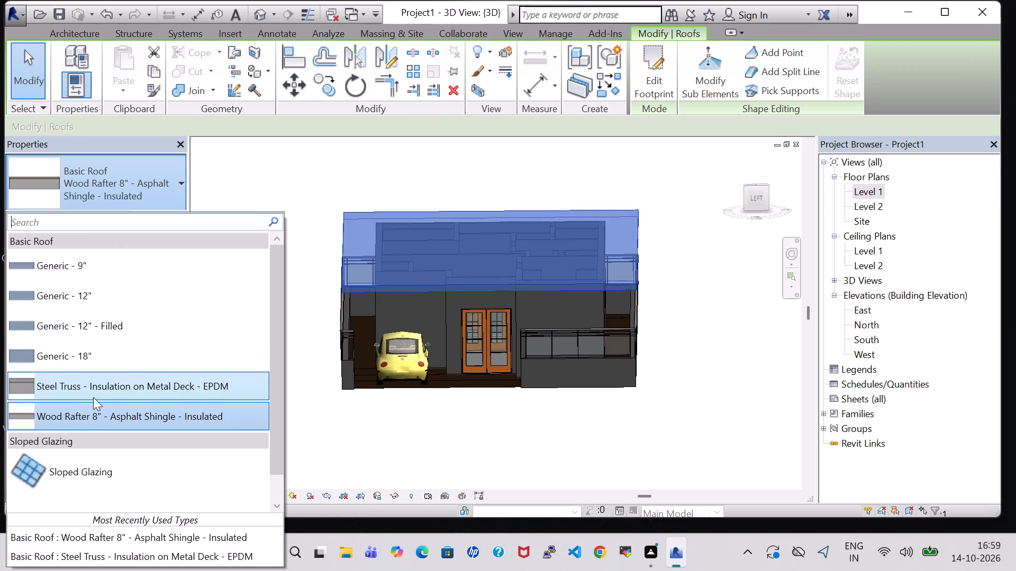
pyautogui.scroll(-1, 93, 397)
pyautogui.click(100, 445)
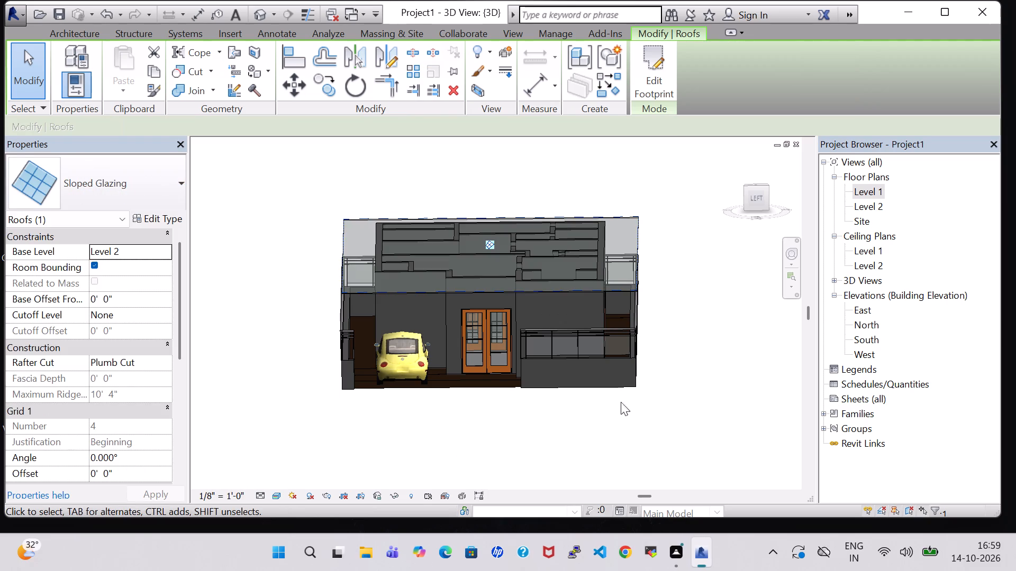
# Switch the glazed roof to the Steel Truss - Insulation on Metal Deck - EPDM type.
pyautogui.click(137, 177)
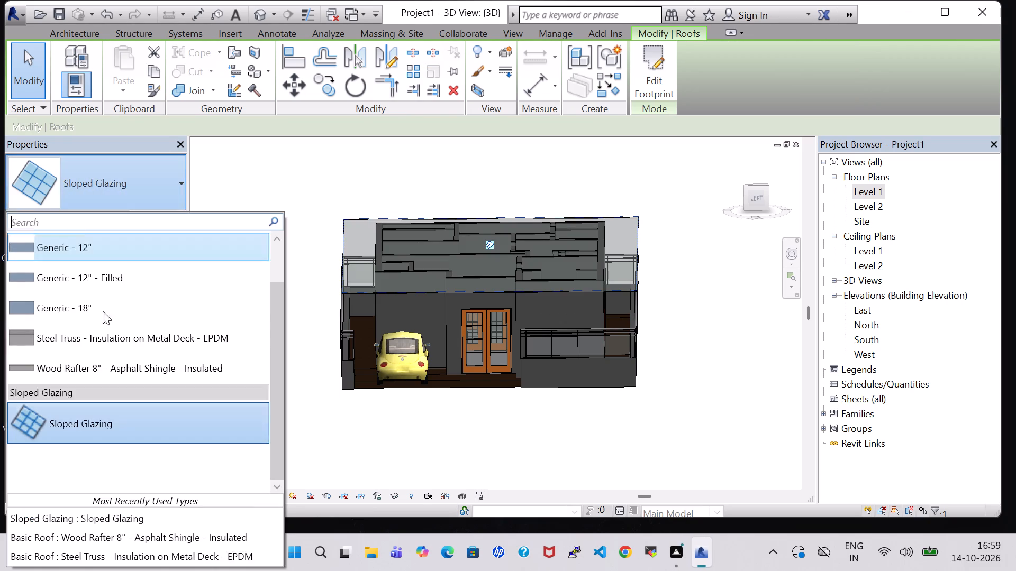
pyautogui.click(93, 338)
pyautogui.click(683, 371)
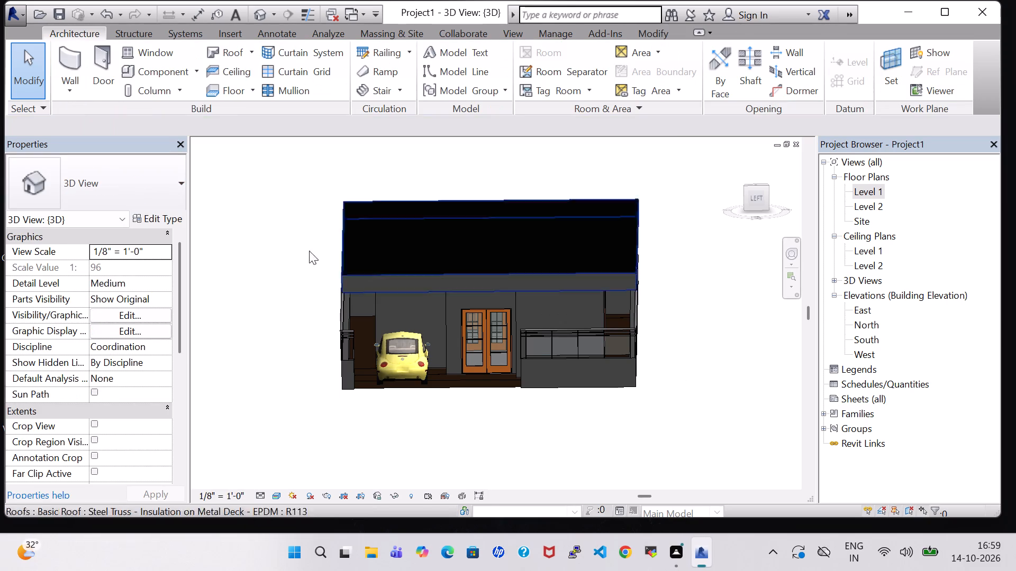
# Set the roof's type to Wood Rafter 8" - Asphalt Shingle - Insulated and deselect it.
pyautogui.click(412, 273)
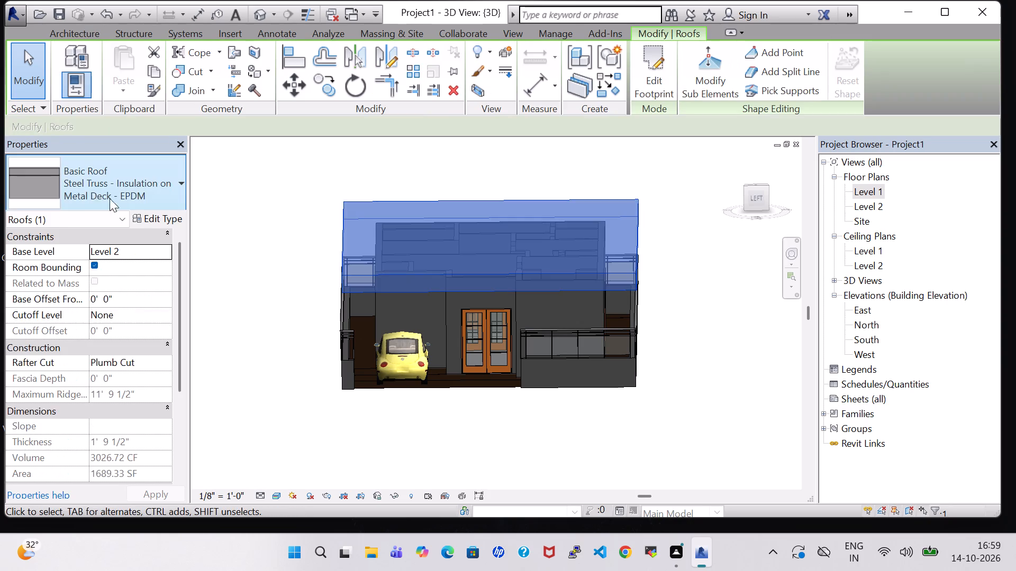
pyautogui.click(90, 189)
pyautogui.click(100, 362)
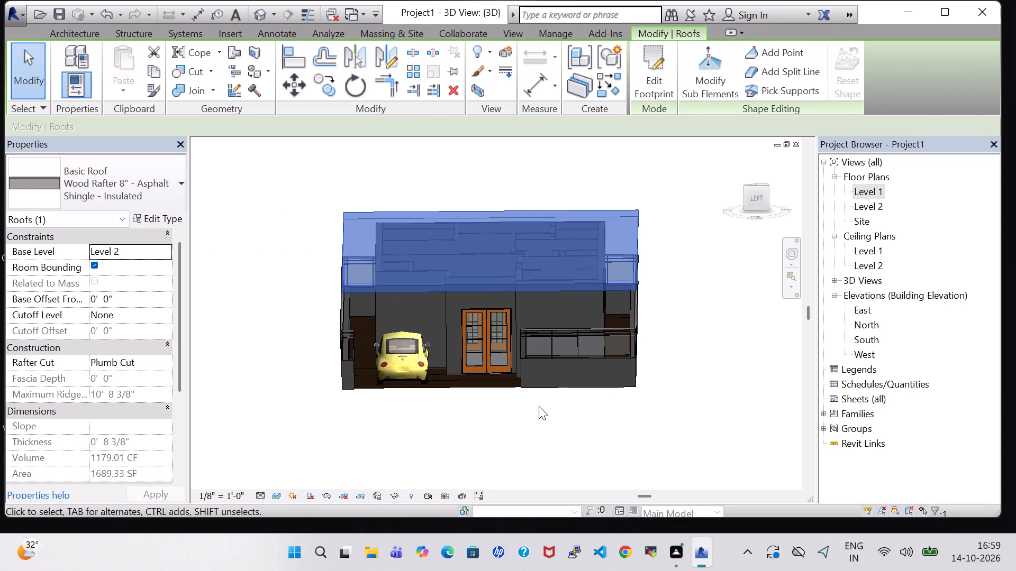
pyautogui.click(539, 421)
# Hide the Roofs category in the 3D view through its visibility/graphics overrides.
pyautogui.write('VV')
pyautogui.scroll(-5, 317, 219)
pyautogui.click(216, 243)
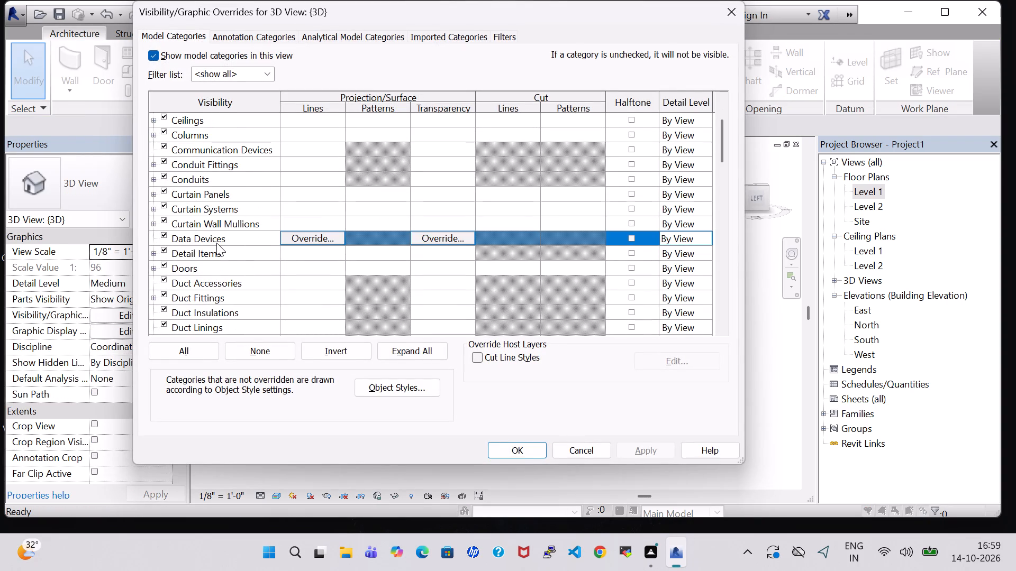
pyautogui.press('r')
pyautogui.scroll(-5, 216, 243)
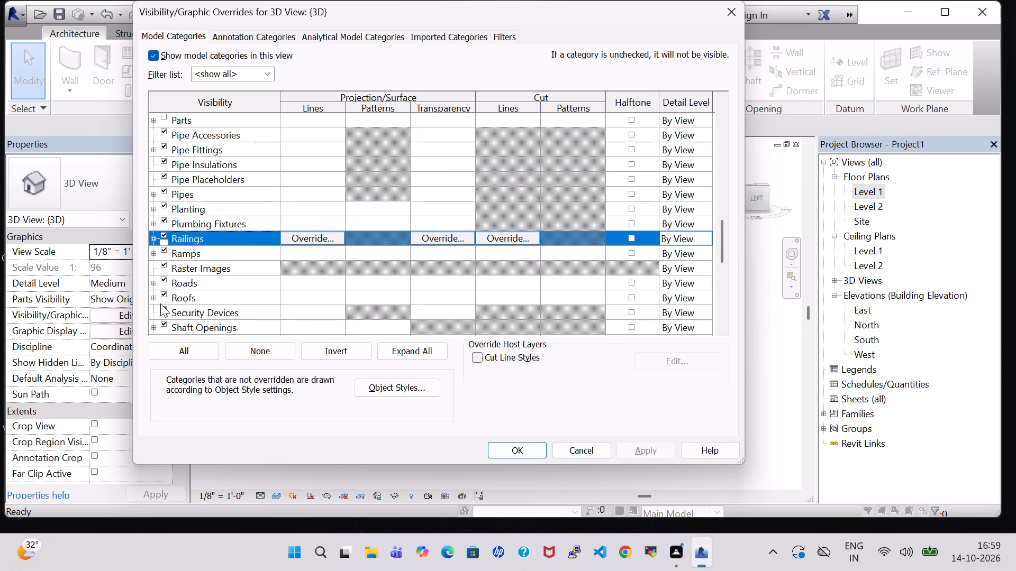
pyautogui.click(163, 294)
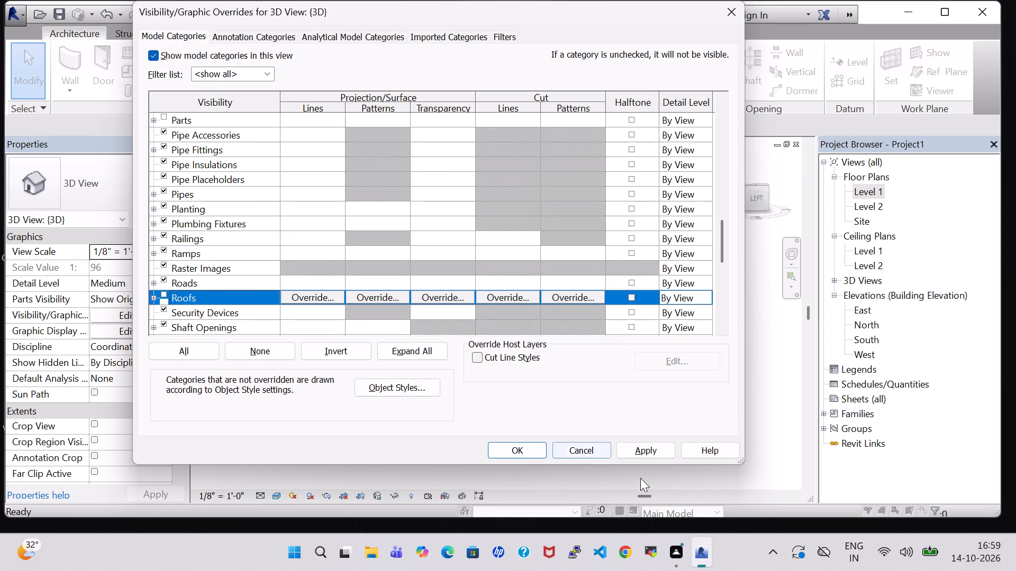
pyautogui.click(651, 450)
pyautogui.click(534, 446)
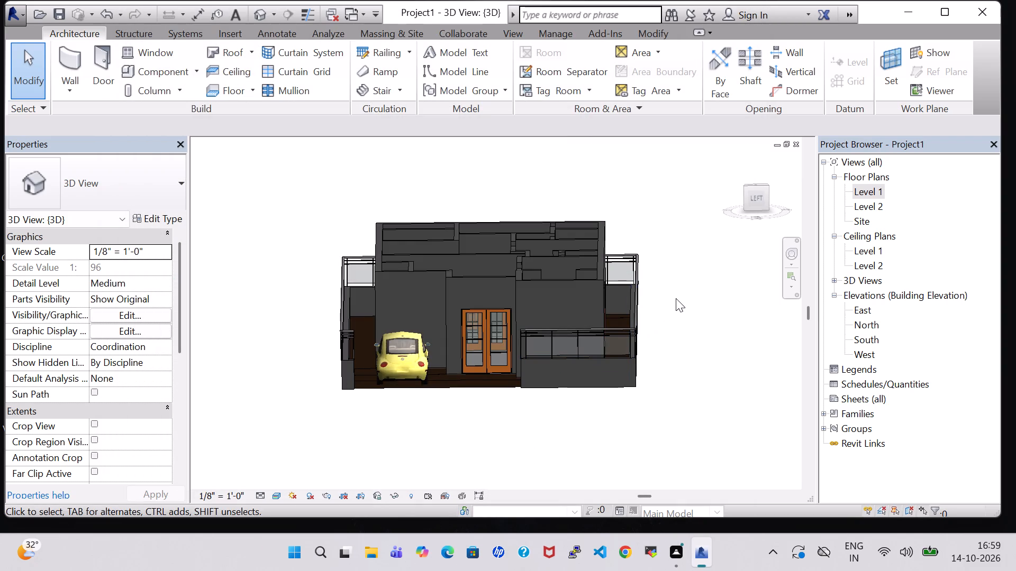
# Inspect the house's interior layout, walls and doors from above in the 3D view.
pyautogui.keyDown('shift'); pyautogui.moveTo(676, 298); pyautogui.dragTo(679, 353, button='middle'); pyautogui.keyUp('shift')
pyautogui.keyDown('shift'); pyautogui.scroll(-1, 676, 298); pyautogui.keyUp('shift')
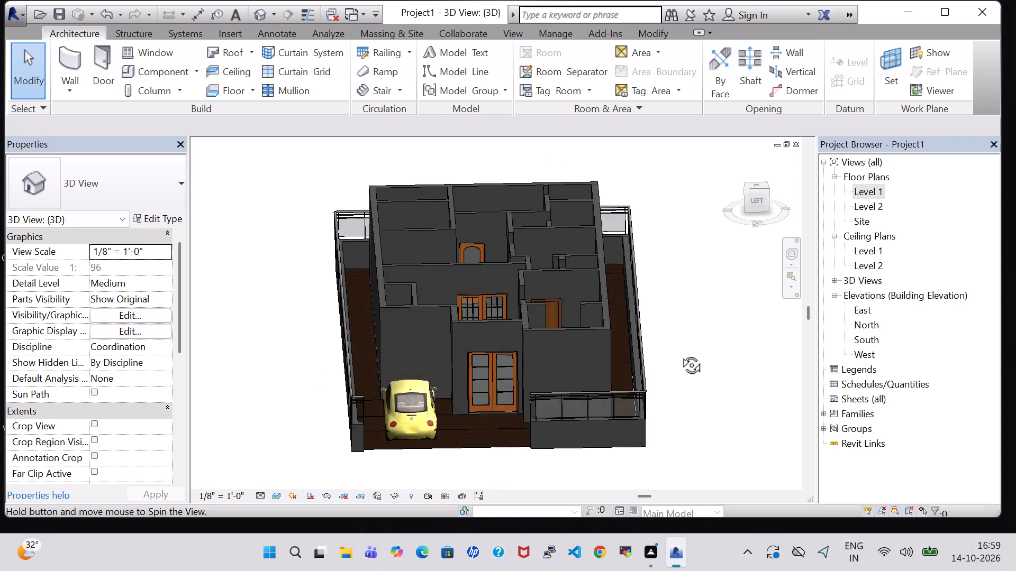
pyautogui.keyDown('shift'); pyautogui.moveTo(679, 353); pyautogui.dragTo(679, 437, button='middle'); pyautogui.keyUp('shift')
pyautogui.keyDown('shift'); pyautogui.moveTo(659, 312); pyautogui.dragTo(643, 384, button='middle'); pyautogui.keyUp('shift')
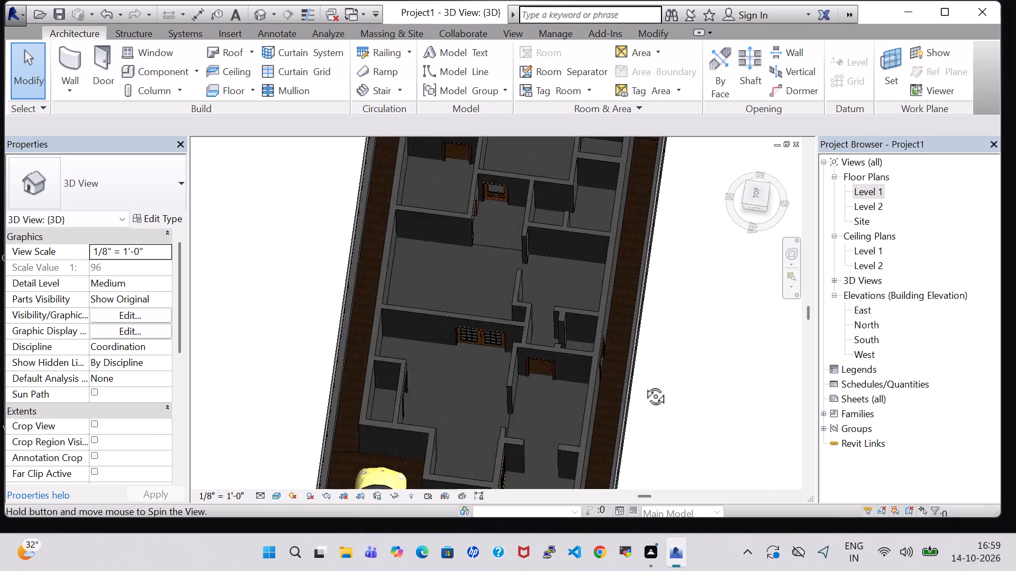
pyautogui.keyDown('shift'); pyautogui.moveTo(643, 384); pyautogui.dragTo(668, 305, button='middle'); pyautogui.keyUp('shift')
pyautogui.keyDown('shift'); pyautogui.moveTo(689, 366); pyautogui.dragTo(672, 287, button='middle'); pyautogui.keyUp('shift')
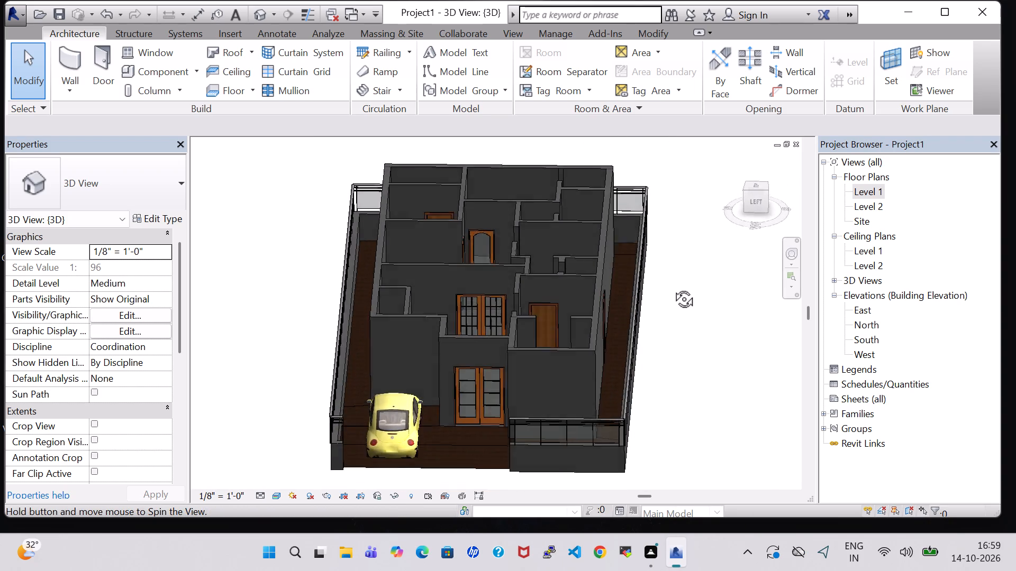
pyautogui.keyDown('shift'); pyautogui.moveTo(672, 287); pyautogui.dragTo(682, 277, button='middle'); pyautogui.keyUp('shift')
# In the Level 1 floor plan, place a Single-Flush 30" x 80" door in the eastern interior wall, south of that wall's existing door.
pyautogui.doubleClick(873, 192)
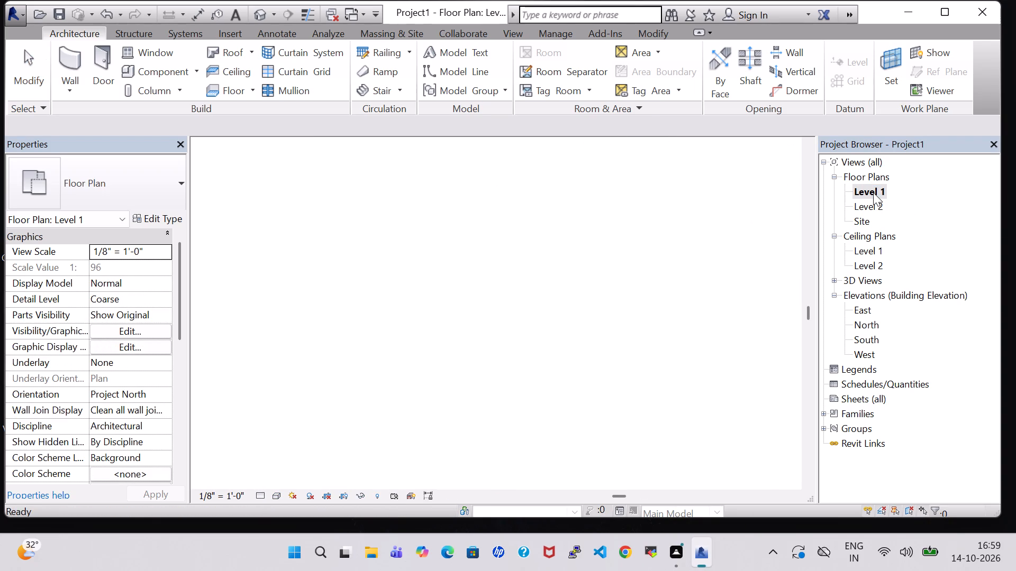
pyautogui.scroll(-2, 582, 329)
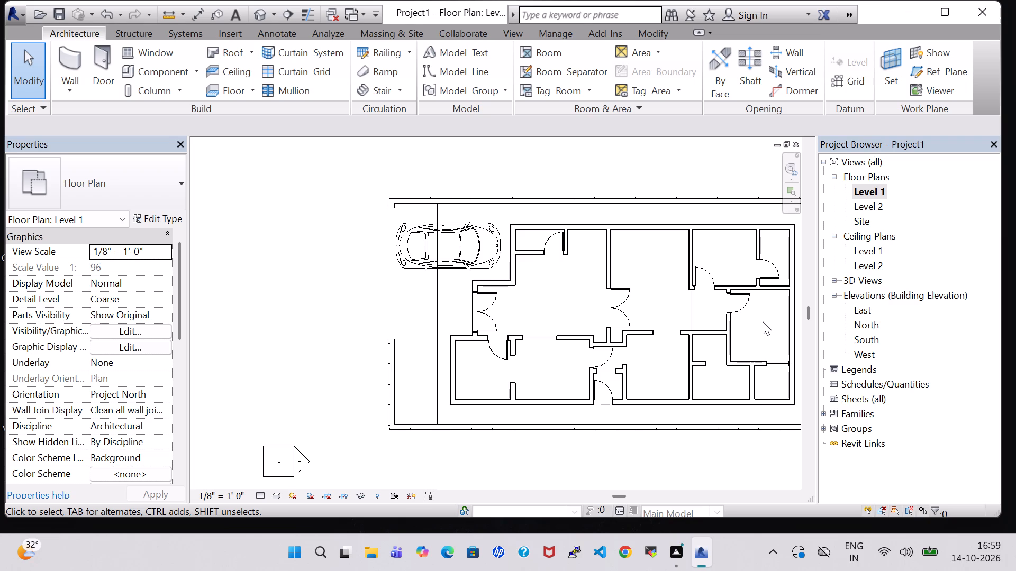
pyautogui.moveTo(704, 347); pyautogui.dragTo(625, 347, button='middle')
pyautogui.scroll(-1, 704, 347)
pyautogui.scroll(4, 625, 347)
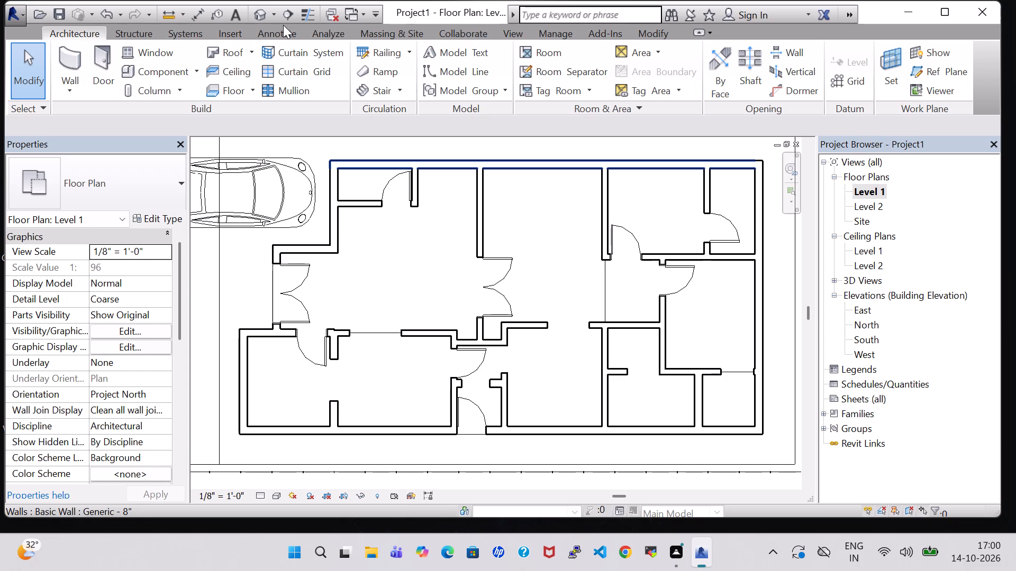
pyautogui.click(108, 59)
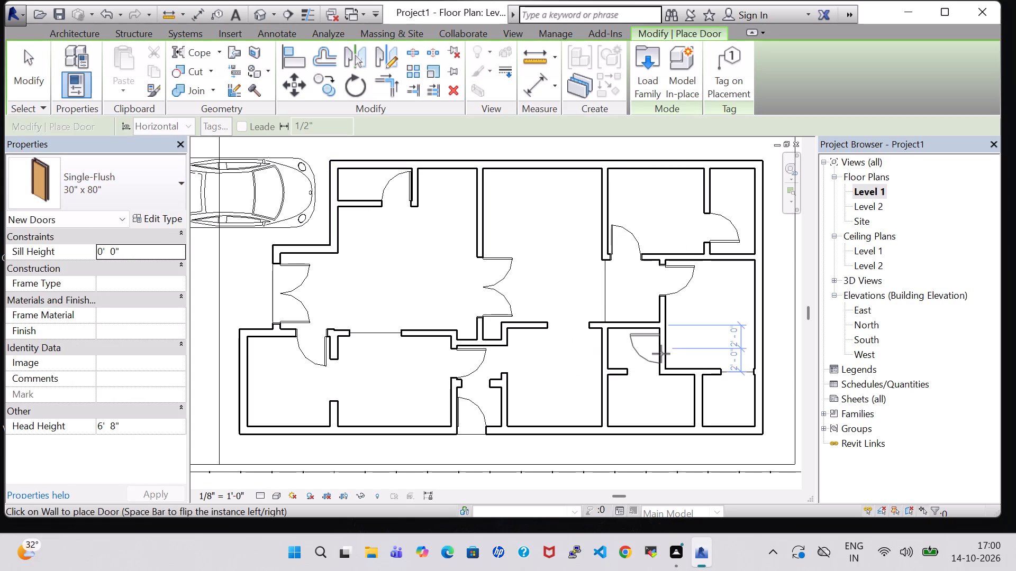
pyautogui.click(654, 353)
pyautogui.scroll(-2, 669, 356)
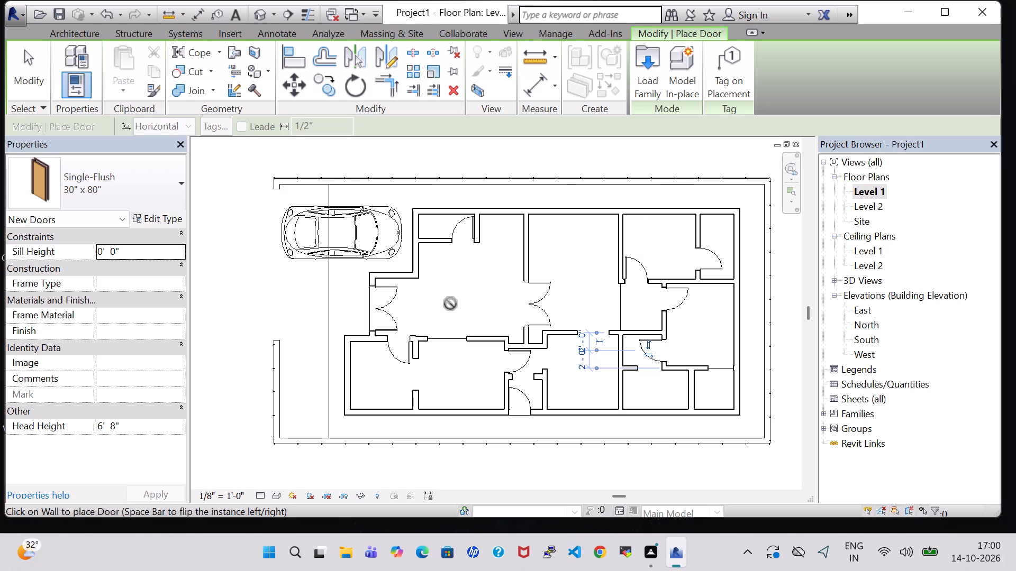
pyautogui.press('Escape')
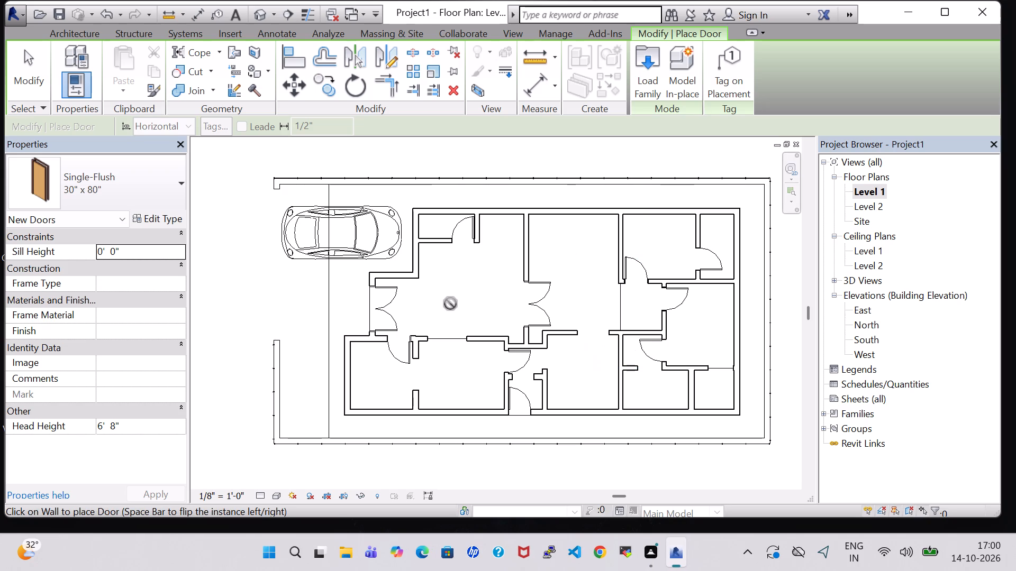
pyautogui.press('Escape')
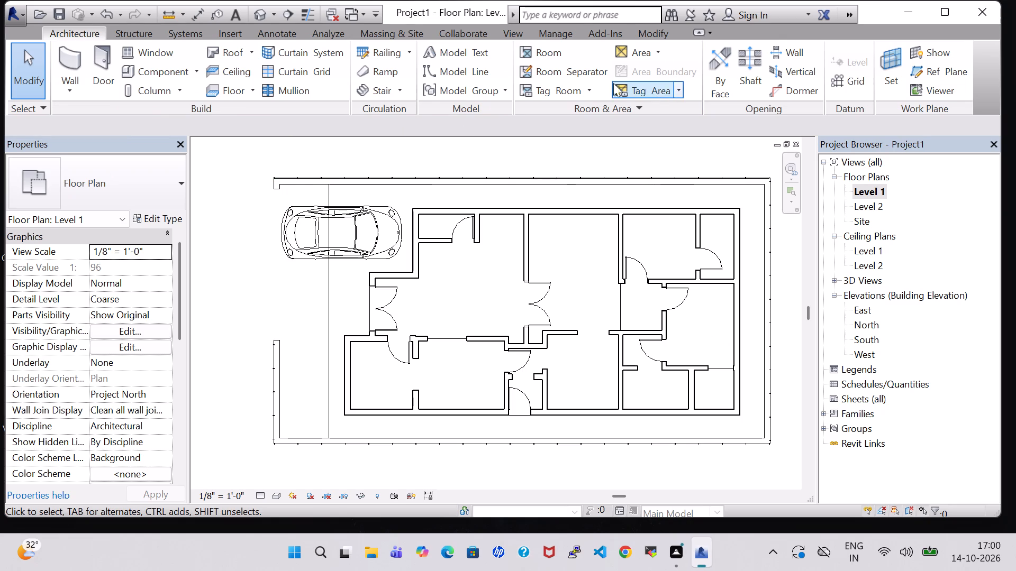
# Place a room with a vertical tag in the front yard gap and one with a horizontal tag over the car.
pyautogui.click(537, 49)
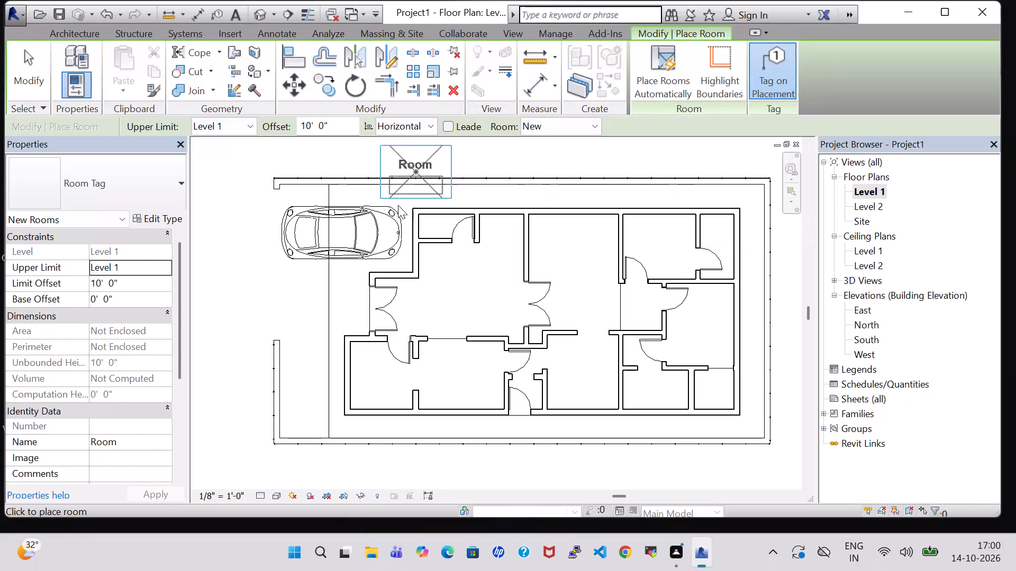
pyautogui.press('space')
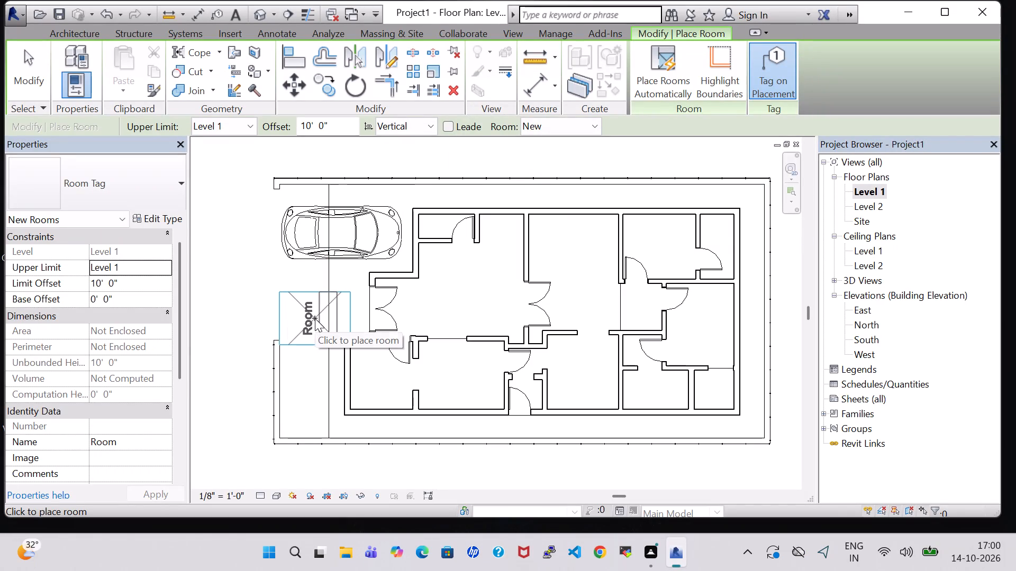
pyautogui.press('space')
pyautogui.press('space')
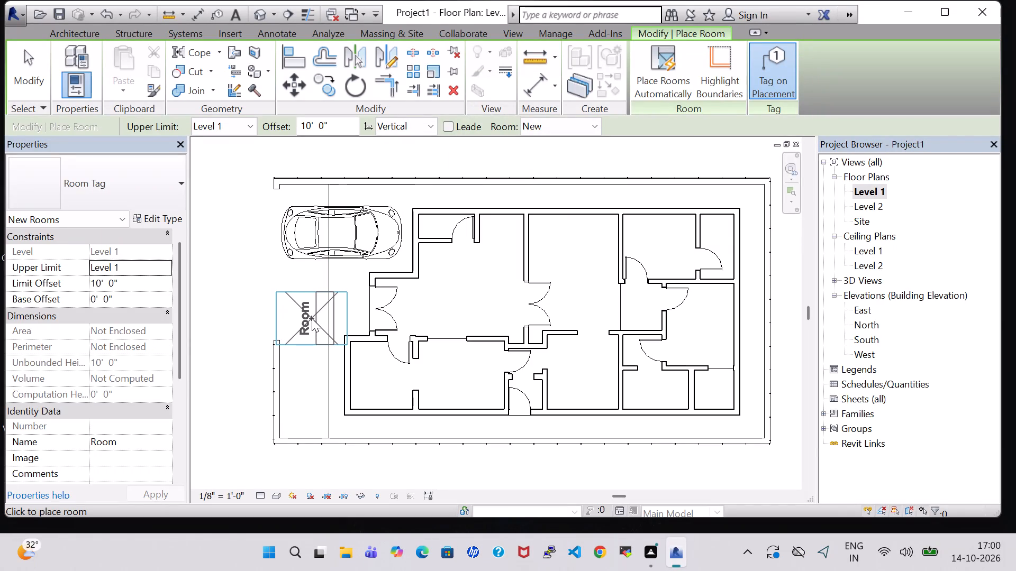
pyautogui.click(312, 318)
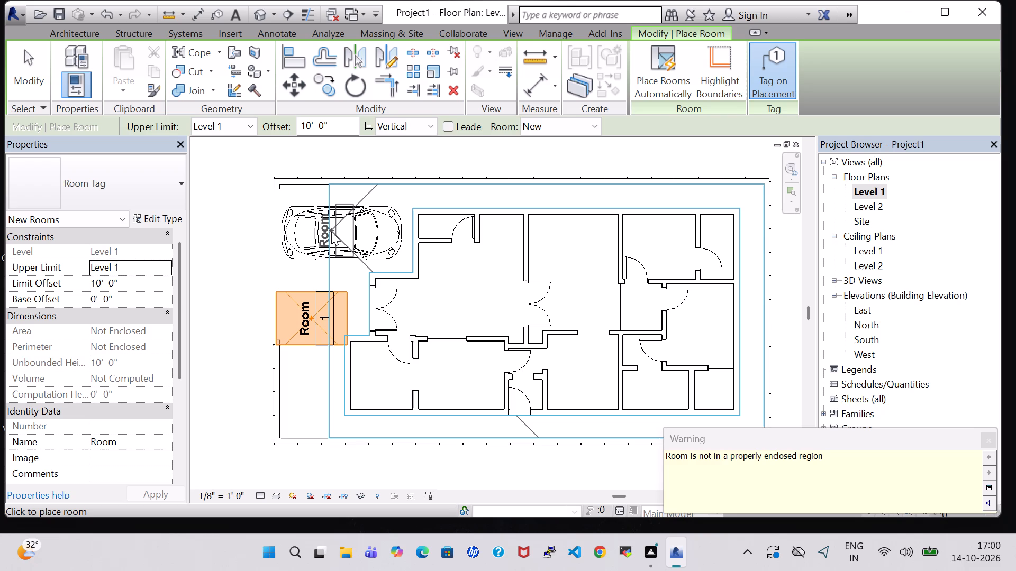
pyautogui.press('space')
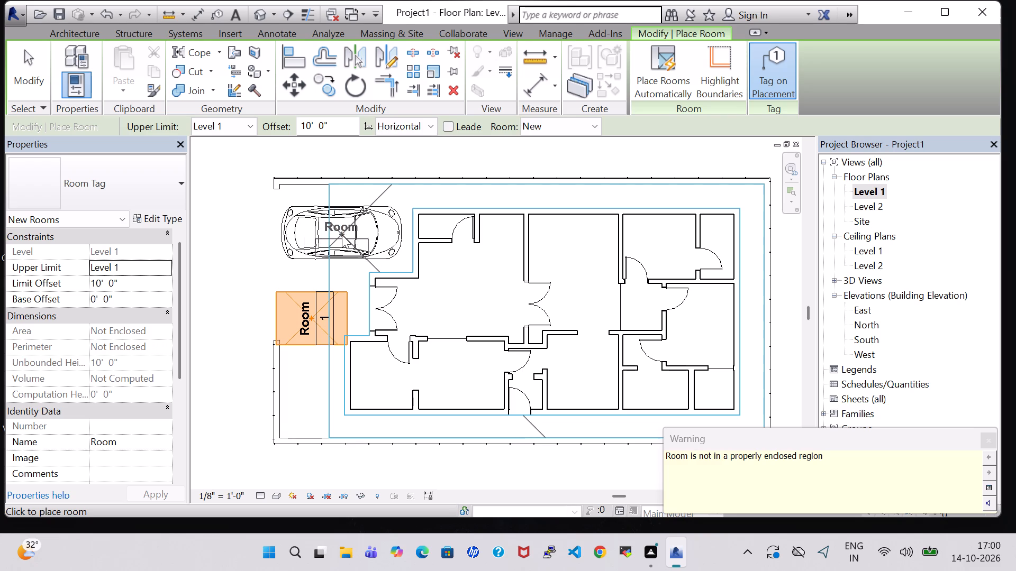
pyautogui.click(338, 235)
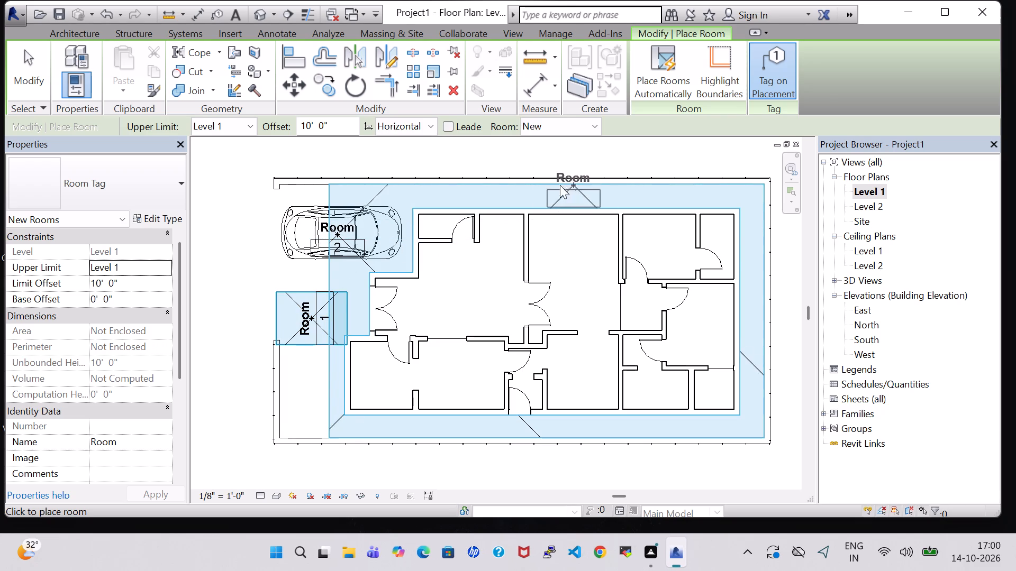
# Place rooms in the outdoor strips around the house: horizontal tags on the north and south sides, a vertical tag on the east.
pyautogui.click(548, 200)
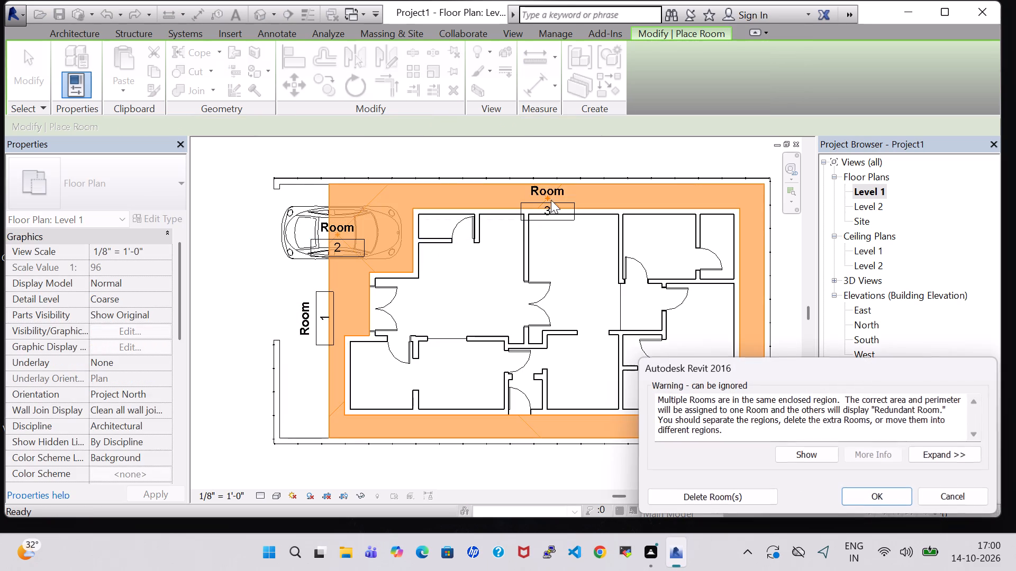
pyautogui.click(874, 501)
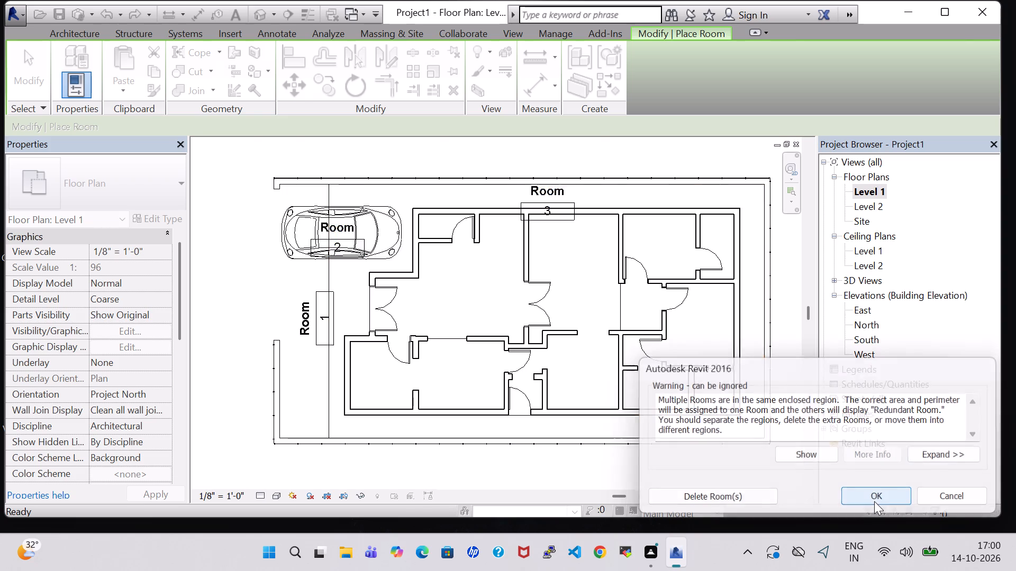
pyautogui.press('space')
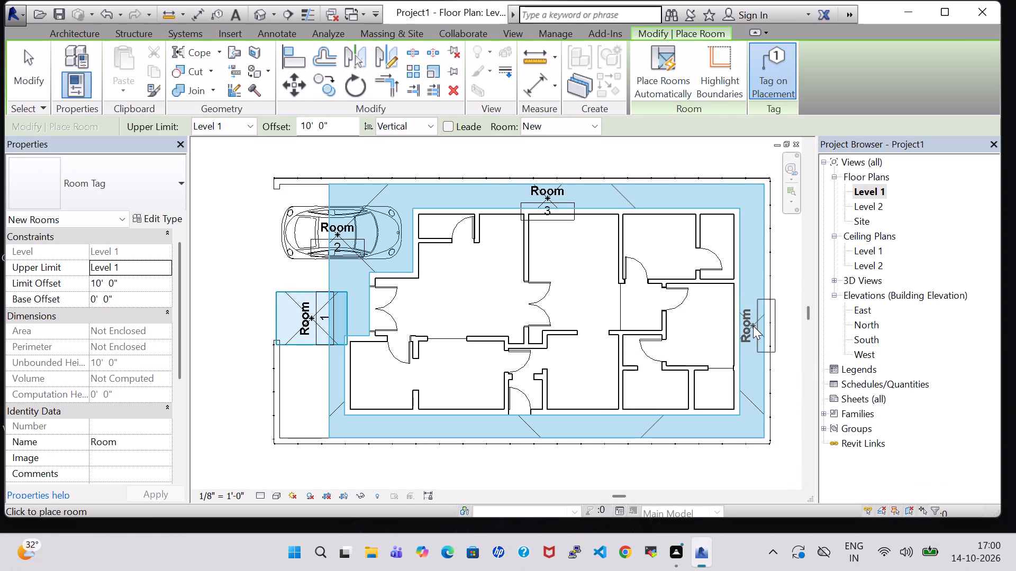
pyautogui.click(756, 327)
pyautogui.click(872, 496)
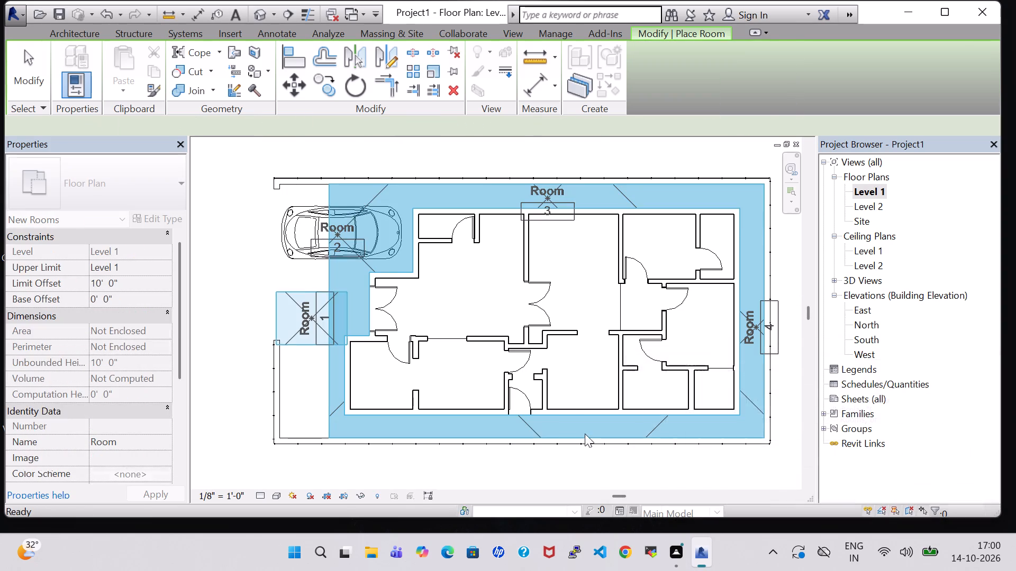
pyautogui.press('space')
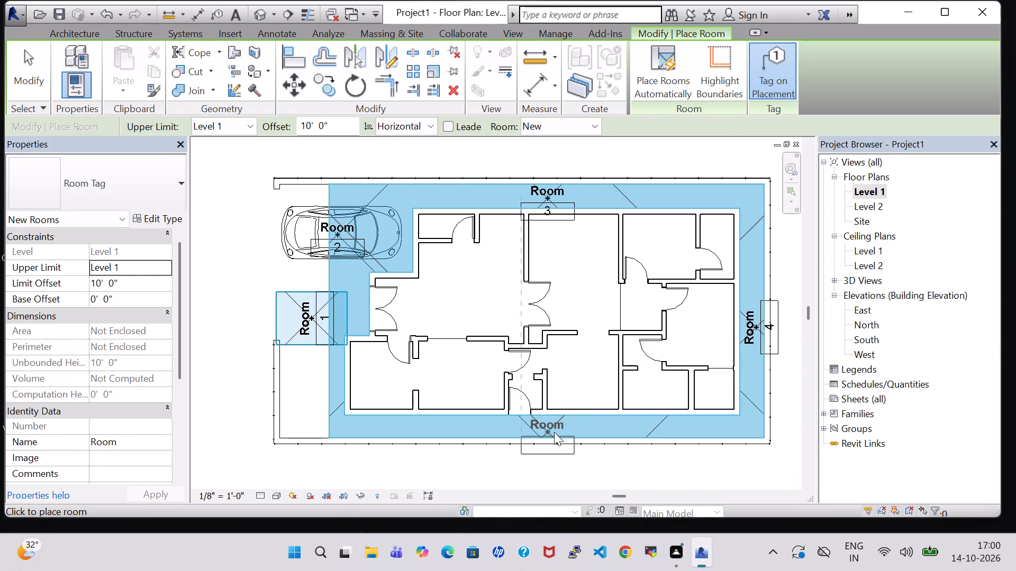
pyautogui.click(554, 432)
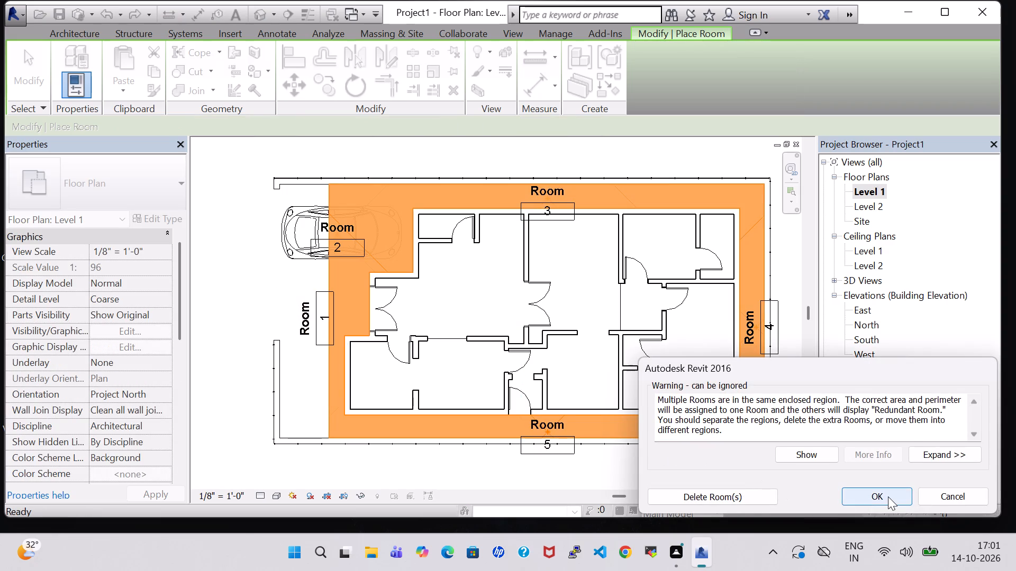
pyautogui.click(888, 496)
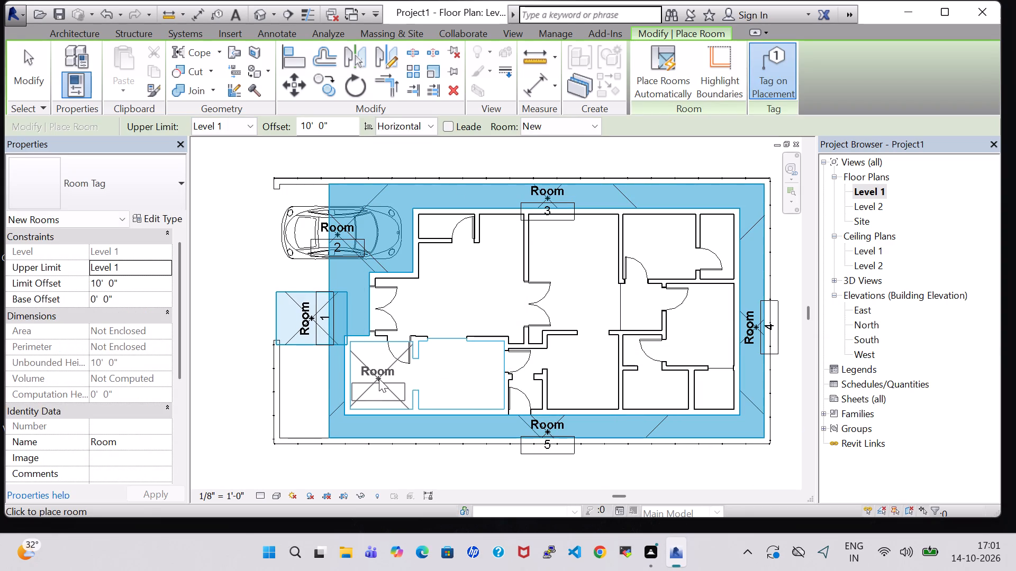
# Place rooms with horizontal tags in the two southwest interior spaces and the two small spaces beside the south exterior door.
pyautogui.click(379, 379)
pyautogui.click(462, 368)
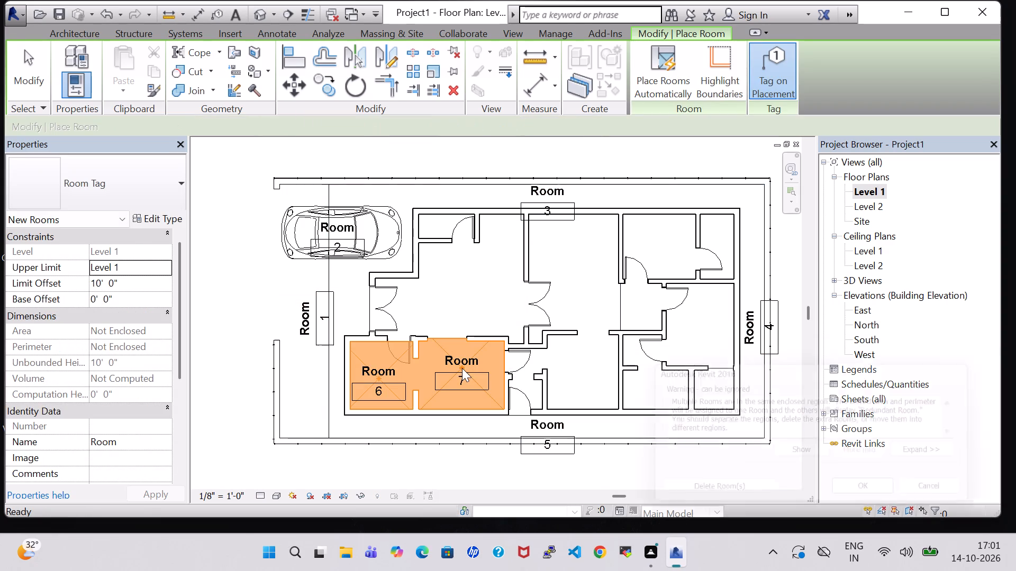
pyautogui.click(902, 500)
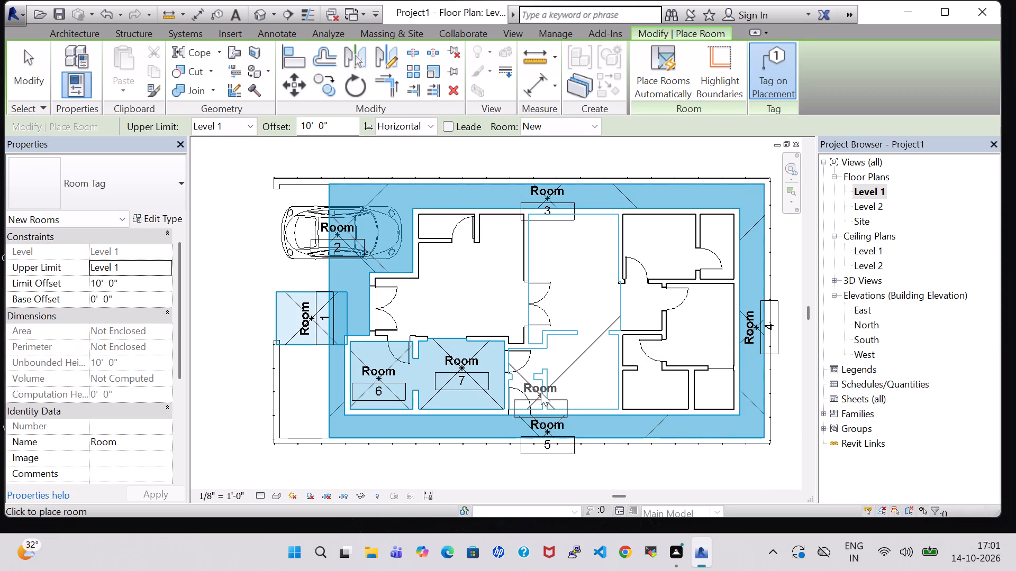
pyautogui.click(528, 393)
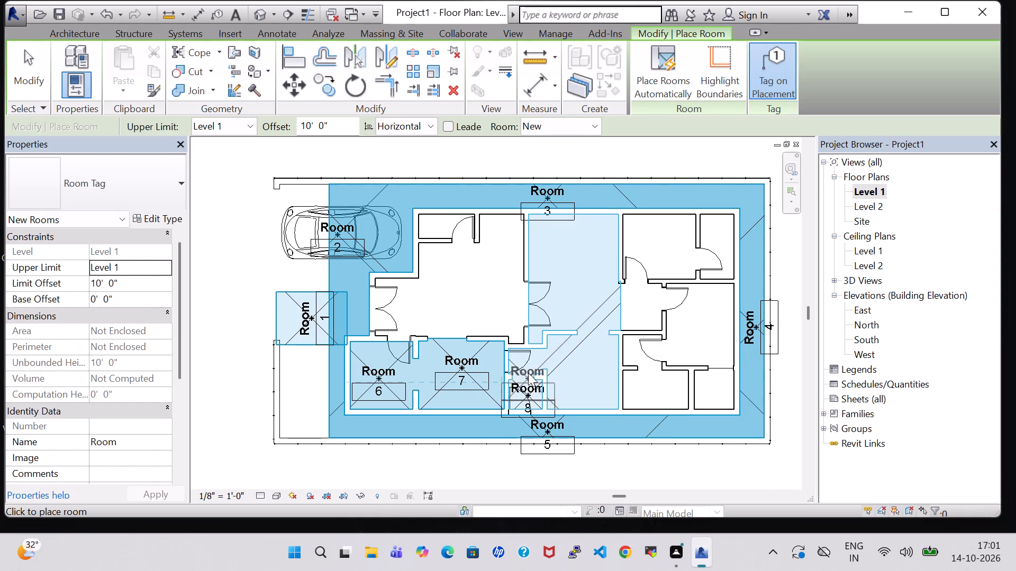
pyautogui.click(527, 363)
pyautogui.click(874, 501)
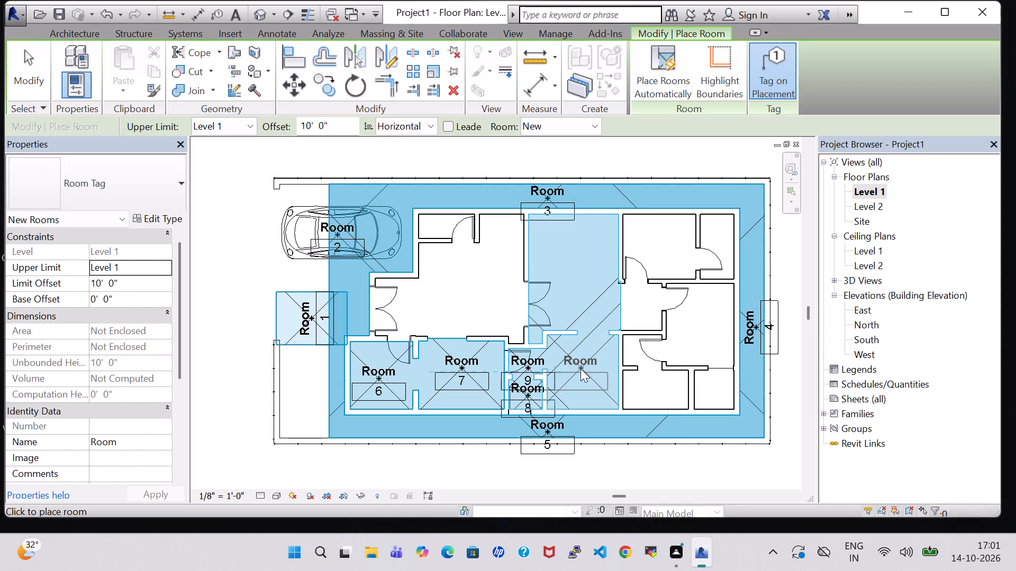
# Place rooms with horizontal tags in the south and north parts of the central space and in the large front entrance hall.
pyautogui.click(580, 369)
pyautogui.click(884, 491)
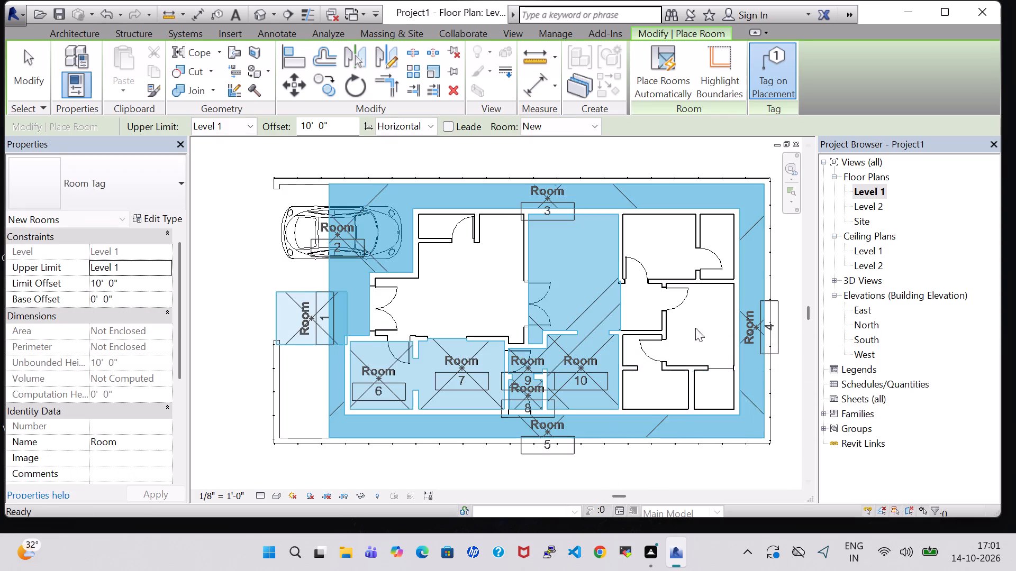
pyautogui.click(571, 259)
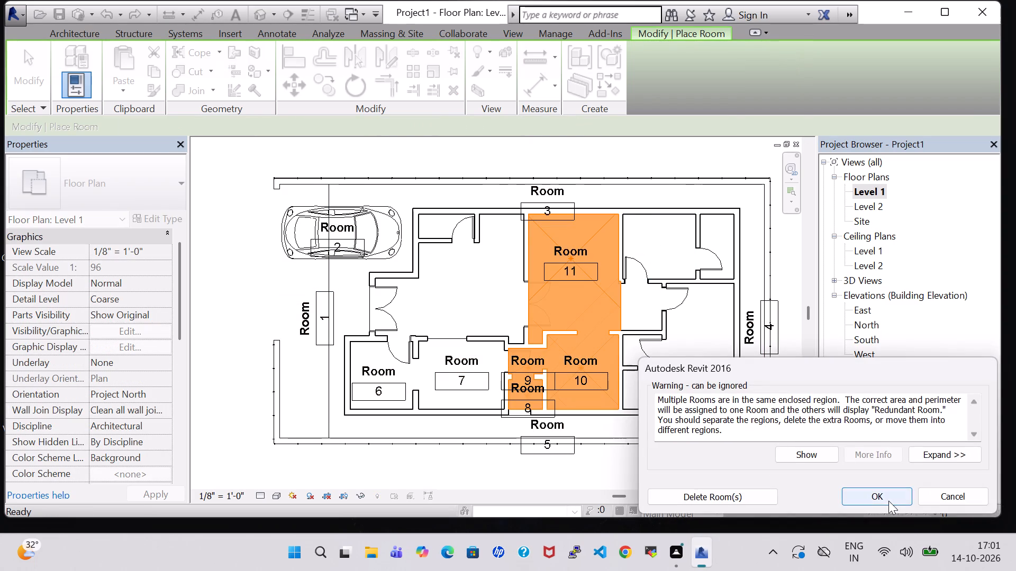
pyautogui.click(888, 501)
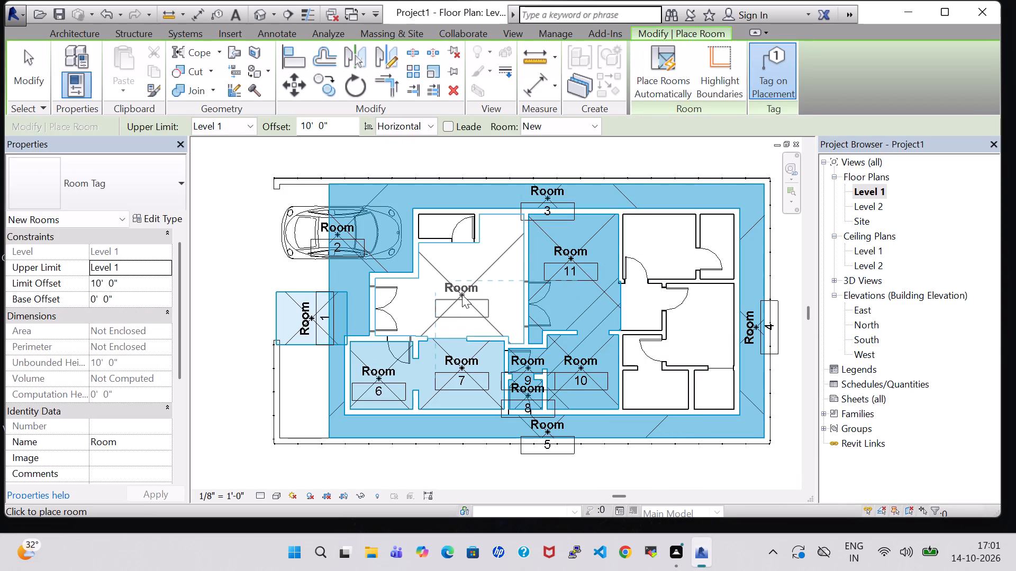
pyautogui.click(462, 278)
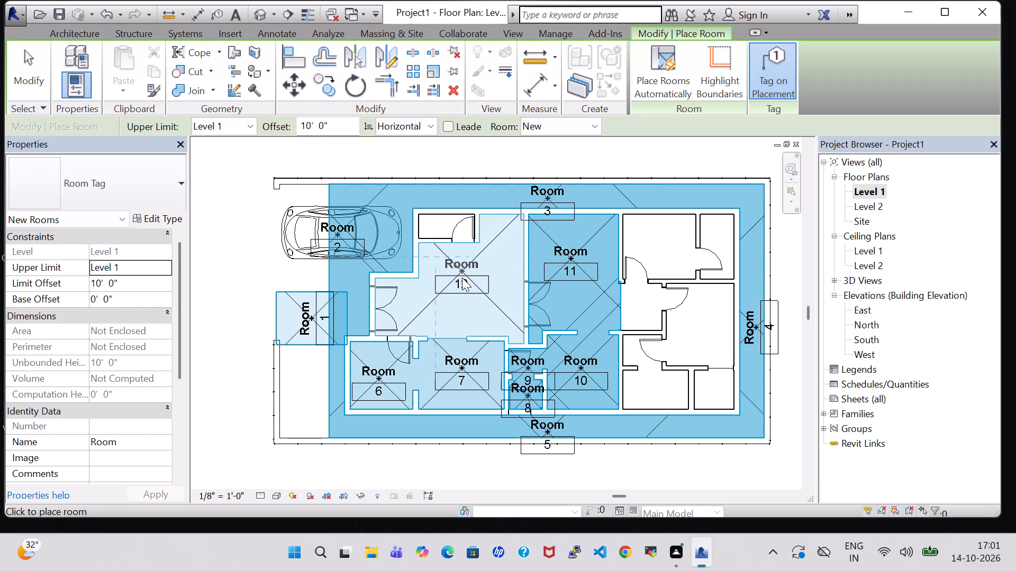
# Place rooms with horizontal tags in the small space north of the entrance hall and the seven spaces in the house's east part.
pyautogui.click(447, 232)
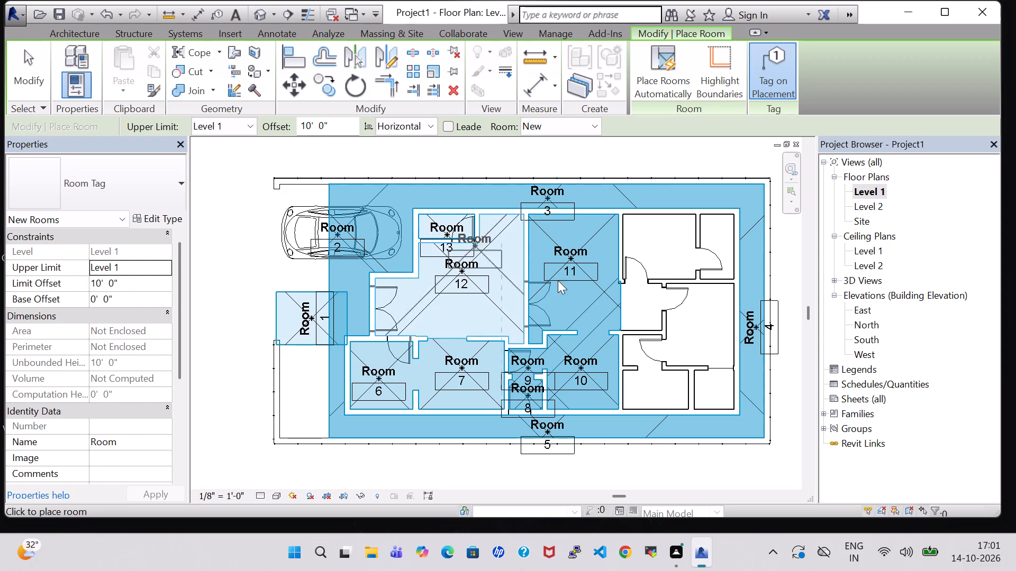
pyautogui.click(661, 240)
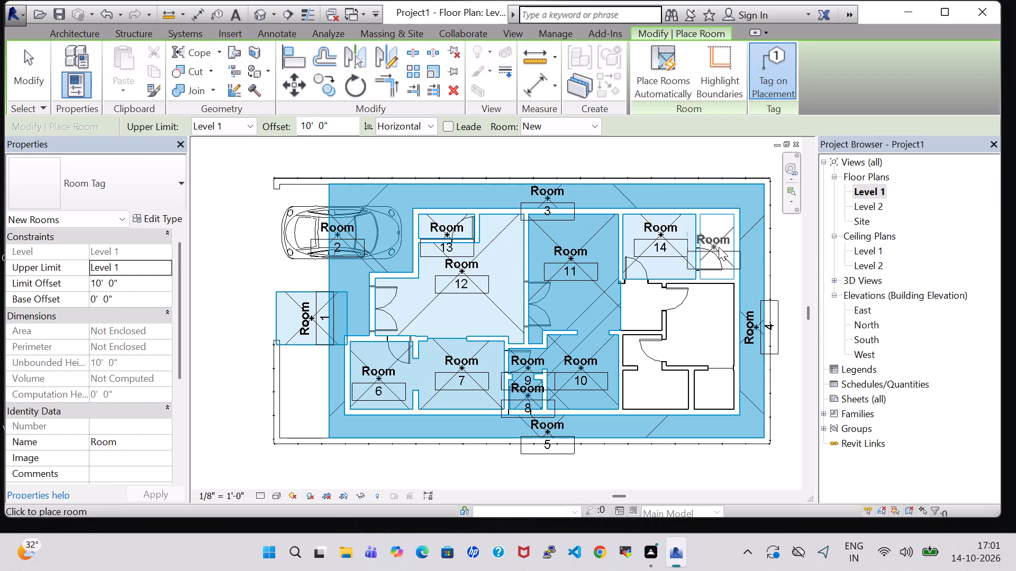
pyautogui.click(720, 247)
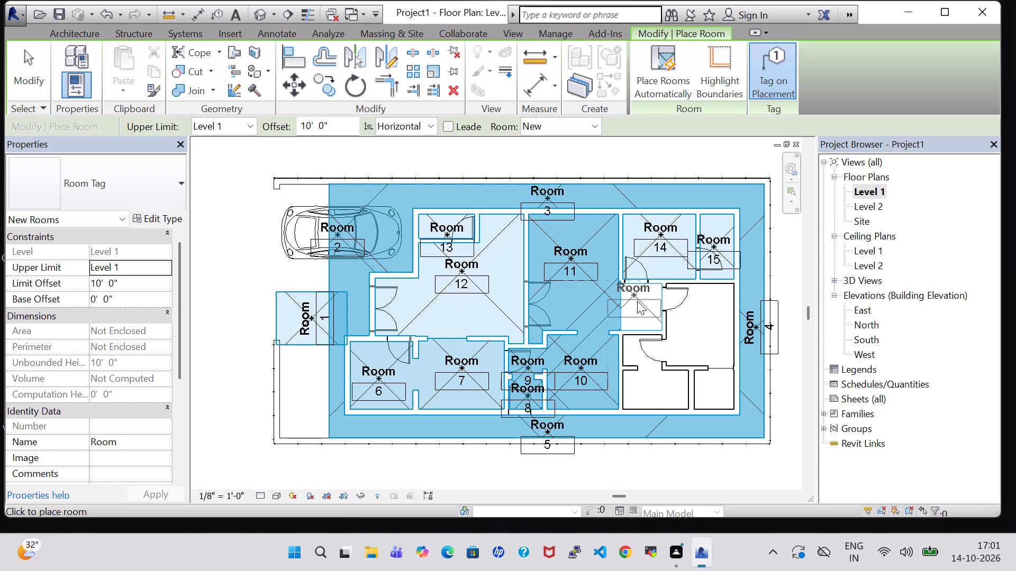
pyautogui.click(642, 307)
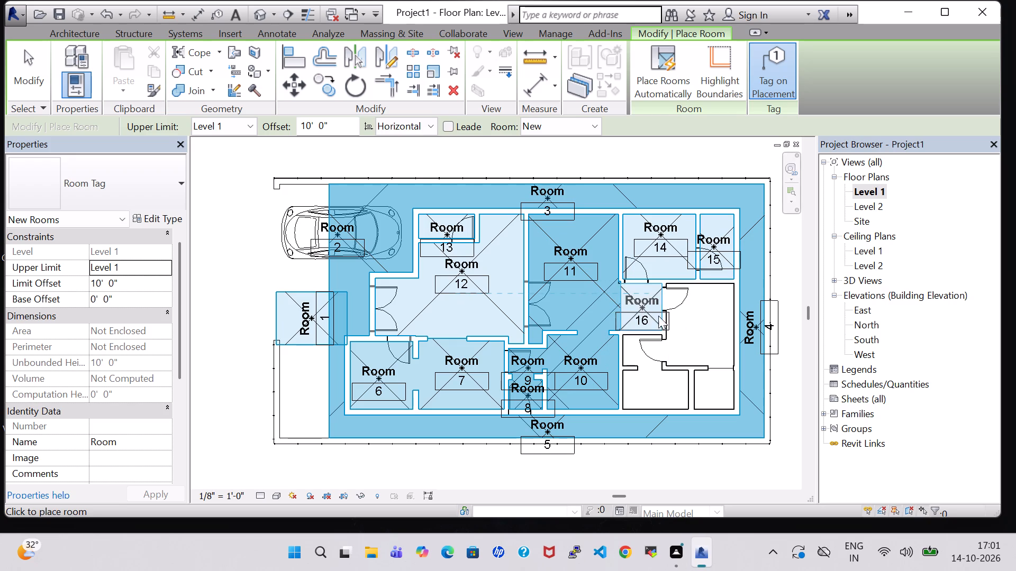
pyautogui.click(702, 320)
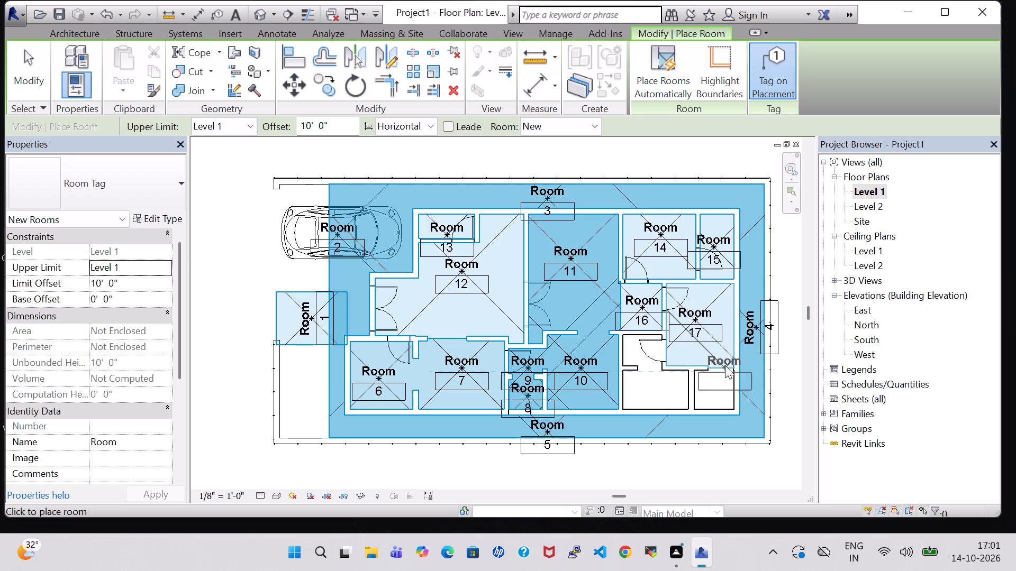
pyautogui.click(718, 391)
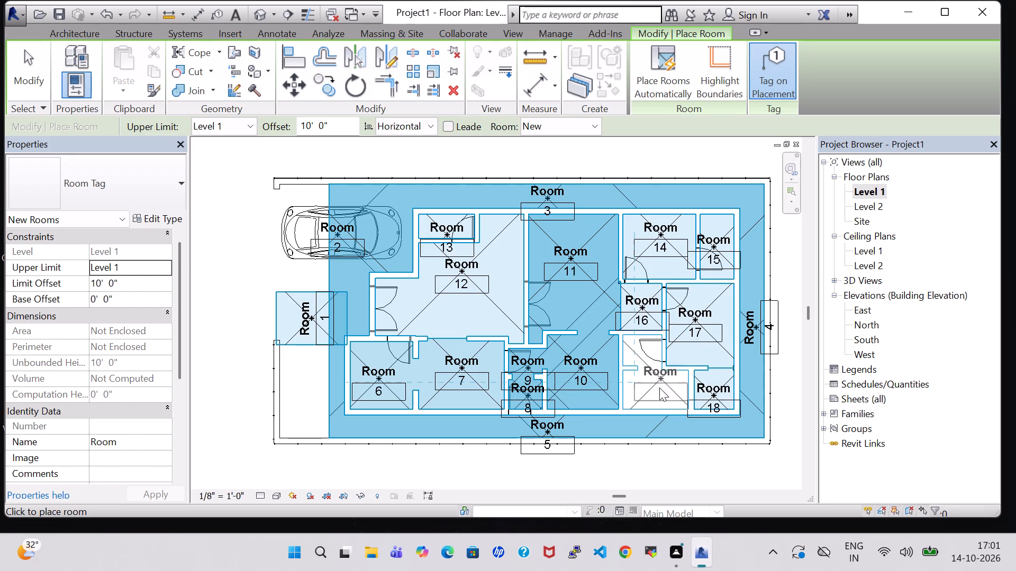
pyautogui.click(658, 398)
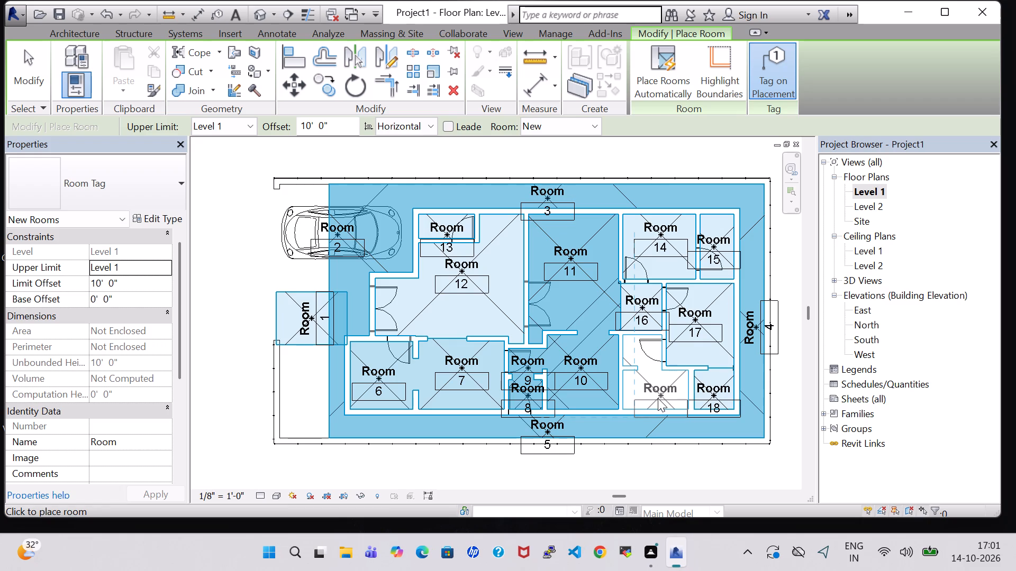
pyautogui.click(643, 352)
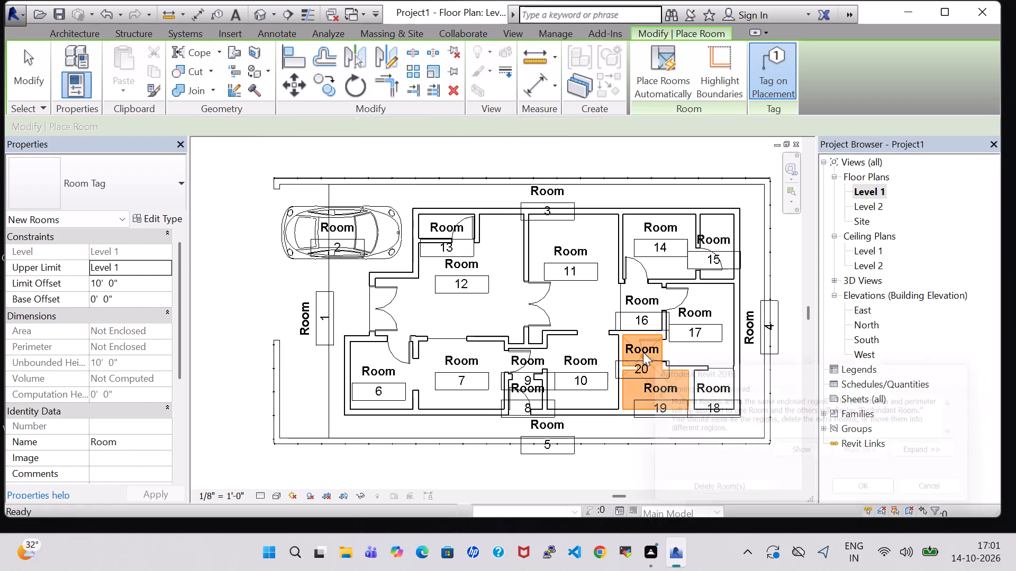
pyautogui.click(857, 491)
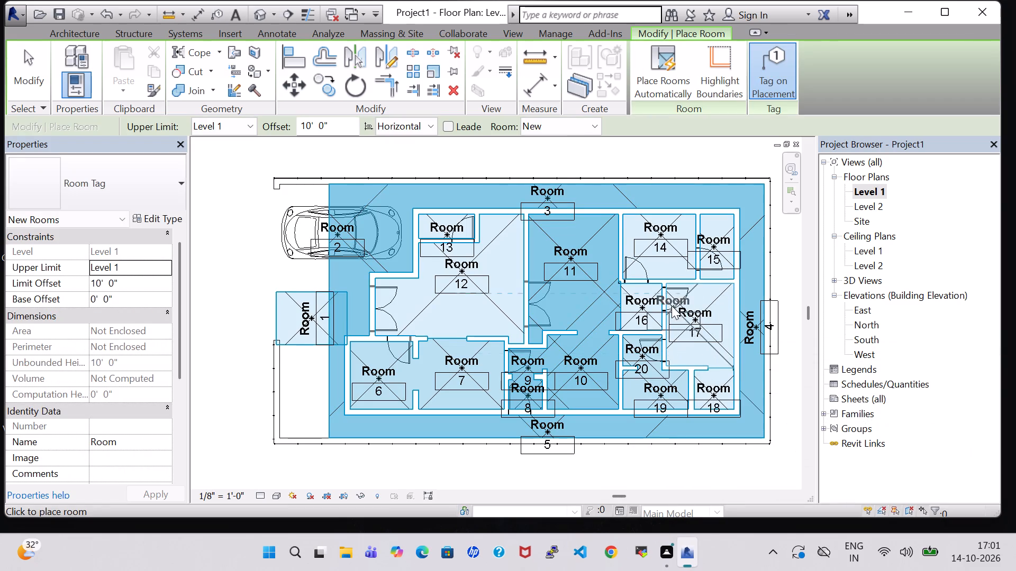
pyautogui.press('Escape')
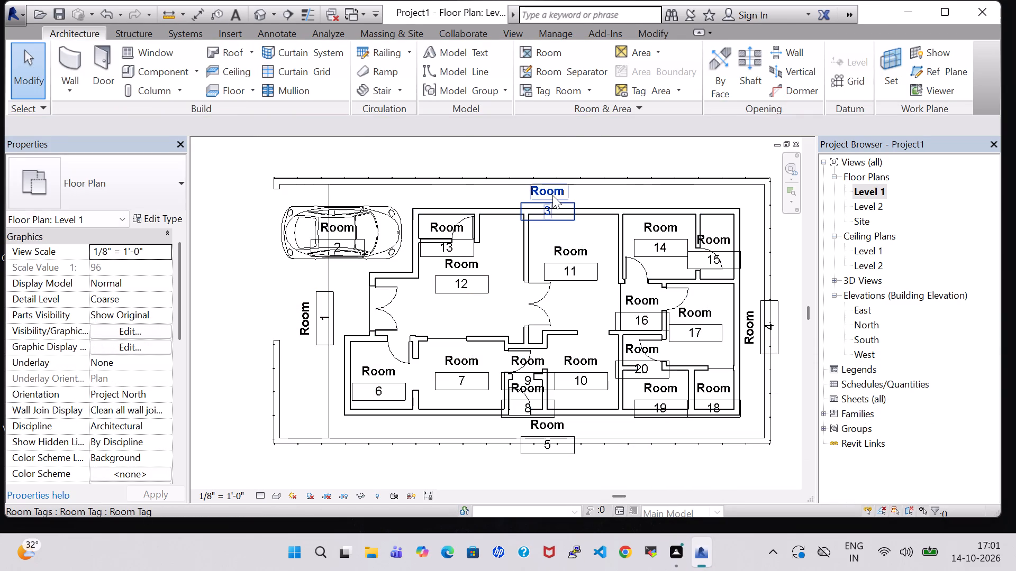
# Turn off Show Room Number in the Room Tag type so the tags show only room names.
pyautogui.click(552, 195)
pyautogui.click(173, 218)
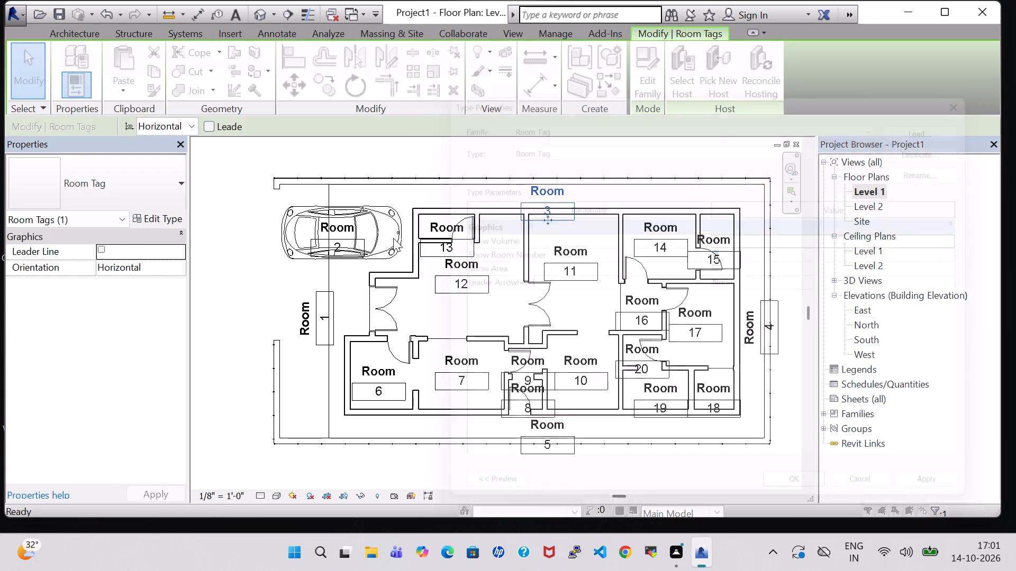
pyautogui.click(722, 250)
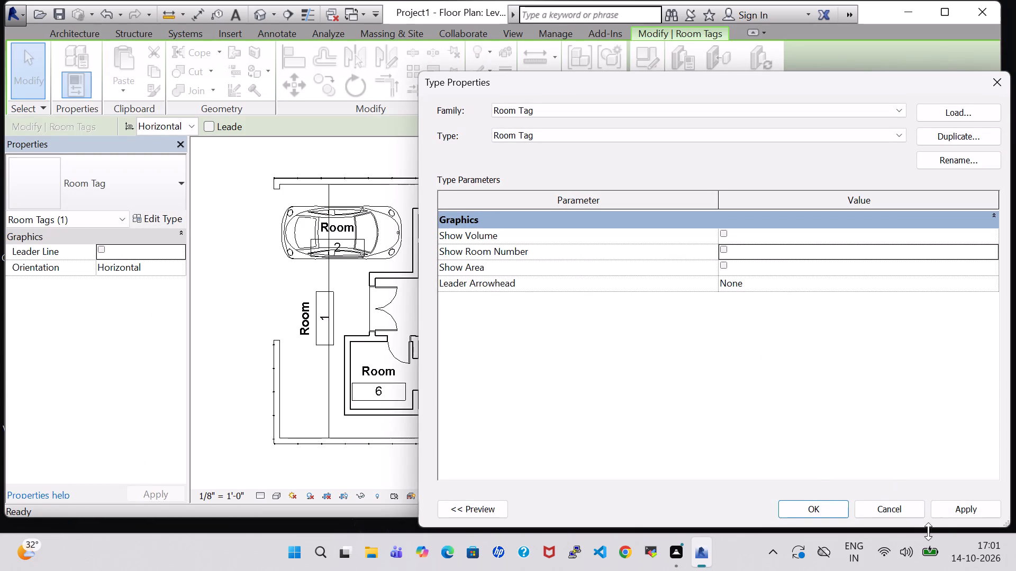
pyautogui.click(954, 514)
pyautogui.click(837, 511)
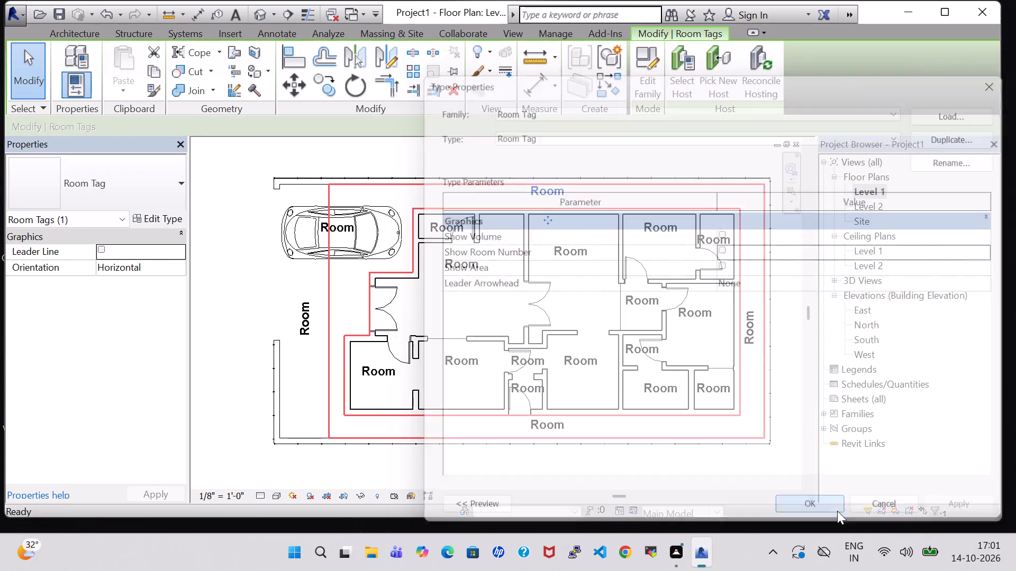
pyautogui.click(227, 285)
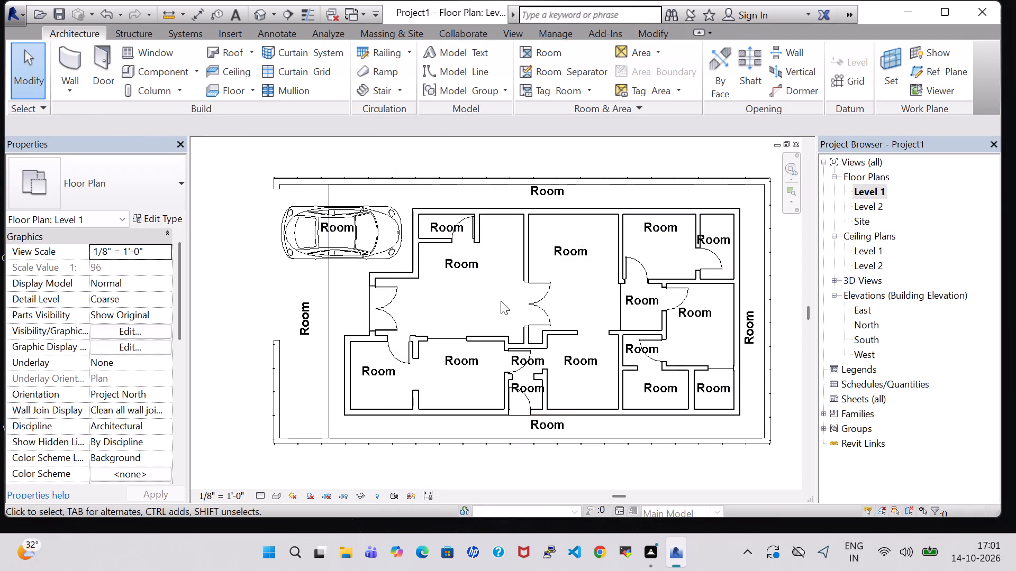
# Rename the outdoor strip north of the house as WIDE PASSAGE and nudge its tag slightly south.
pyautogui.click(547, 192)
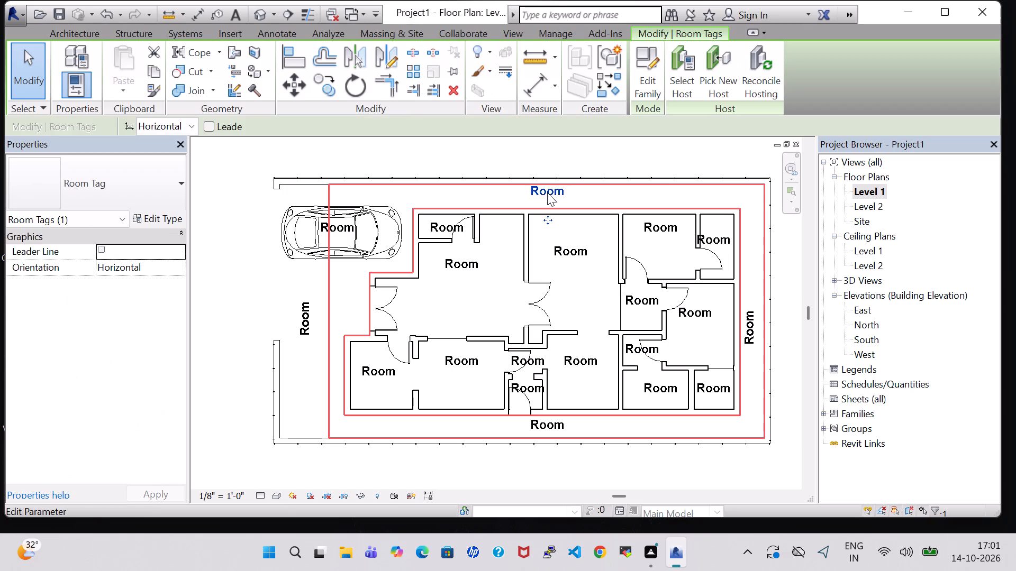
pyautogui.click(547, 192)
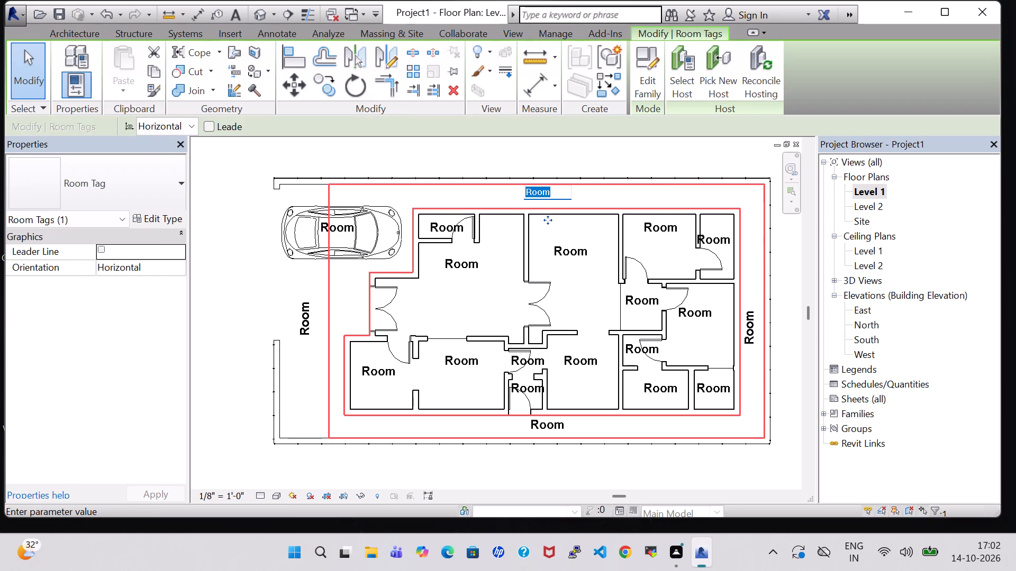
pyautogui.press('BackSpace')
pyautogui.write('WIDE')
pyautogui.press('space')
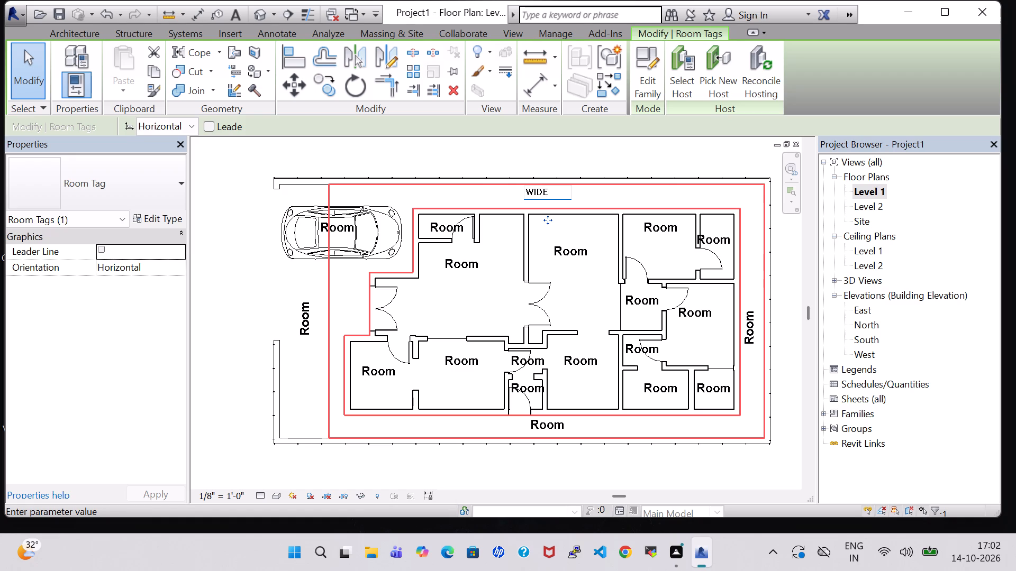
pyautogui.write('PASSA')
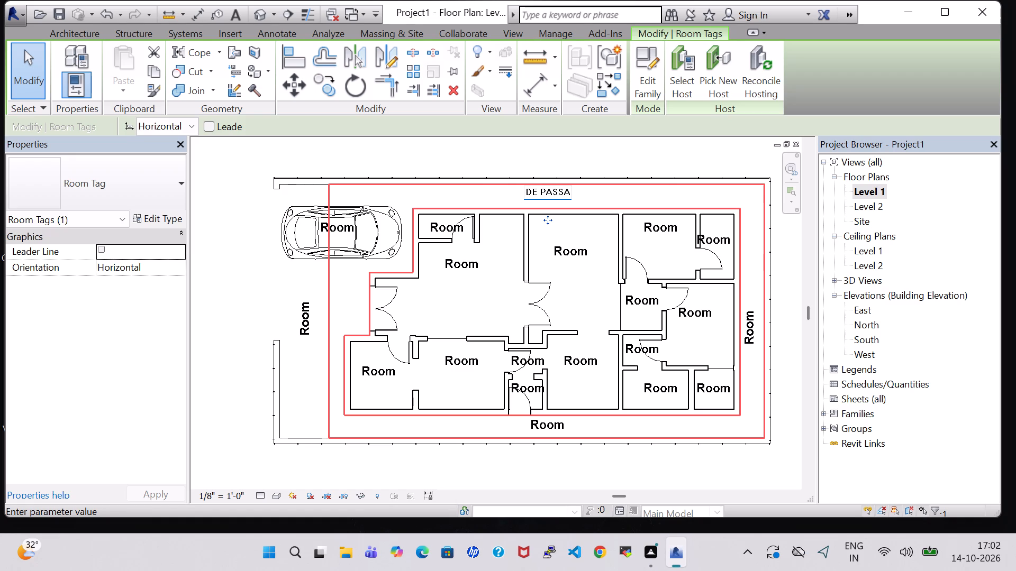
pyautogui.write('GE')
pyautogui.press('Return')
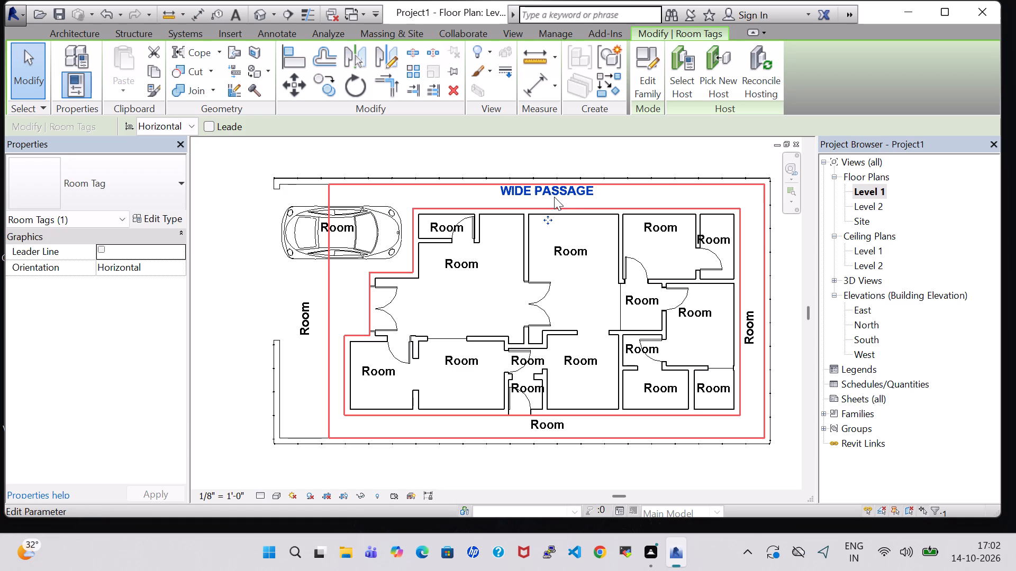
pyautogui.press('Down')
pyautogui.press('Down')
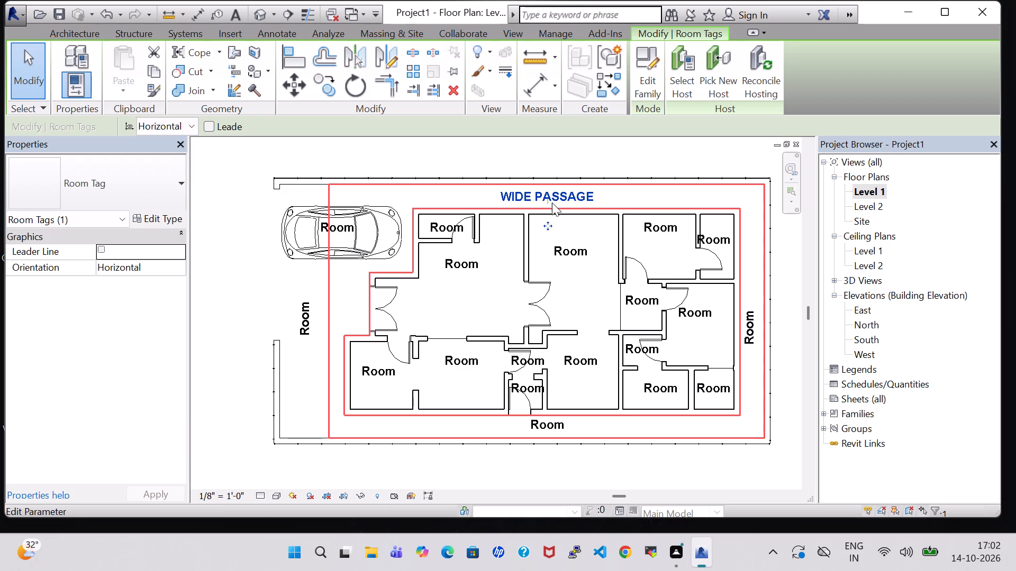
pyautogui.click(633, 156)
# Rename the vertically tagged outdoor strip east of the house as WIDE PASSAGE and nudge its tag slightly east.
pyautogui.doubleClick(757, 325)
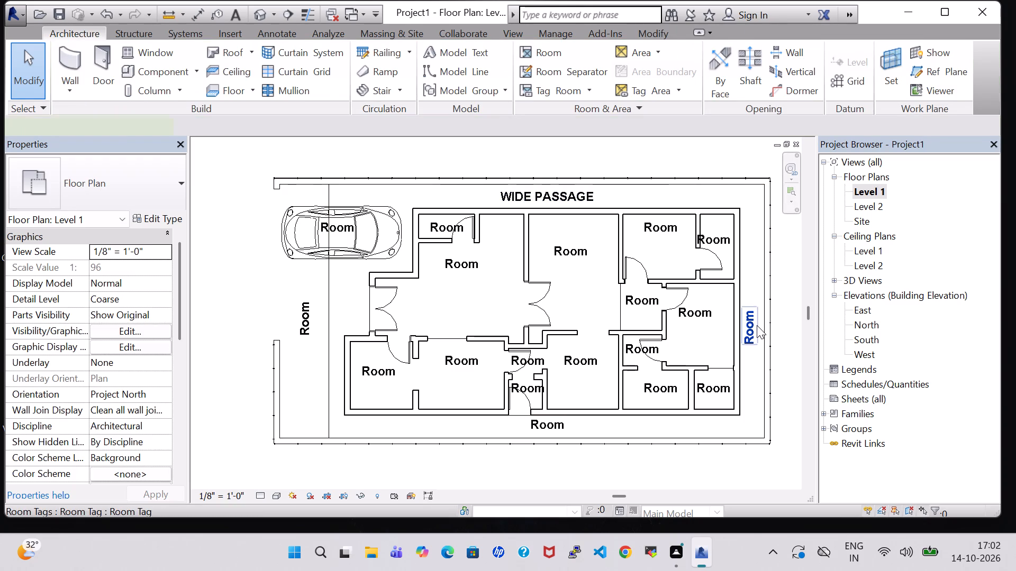
pyautogui.press('BackSpace')
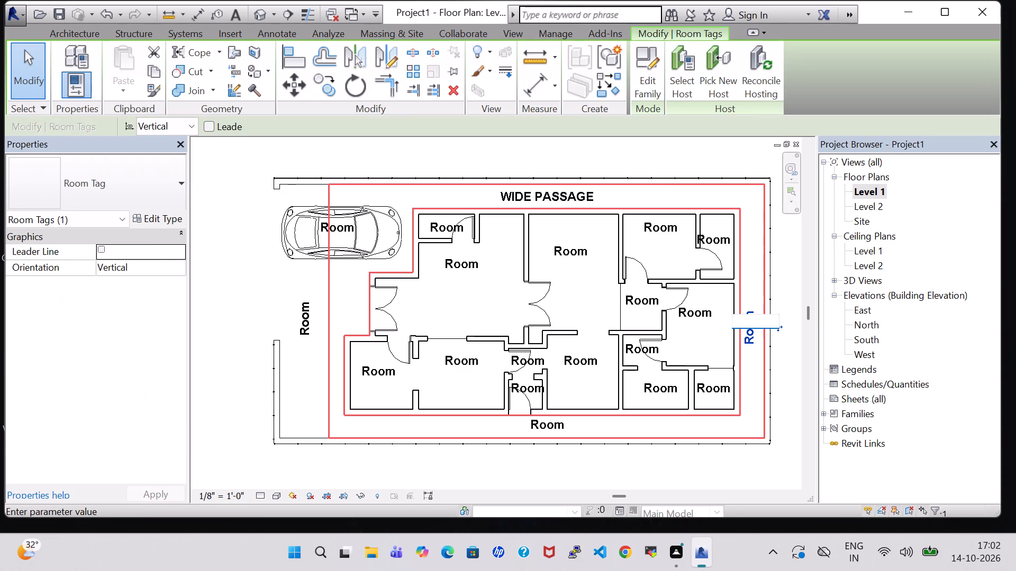
pyautogui.write('WI')
pyautogui.write('DE PASAGE')
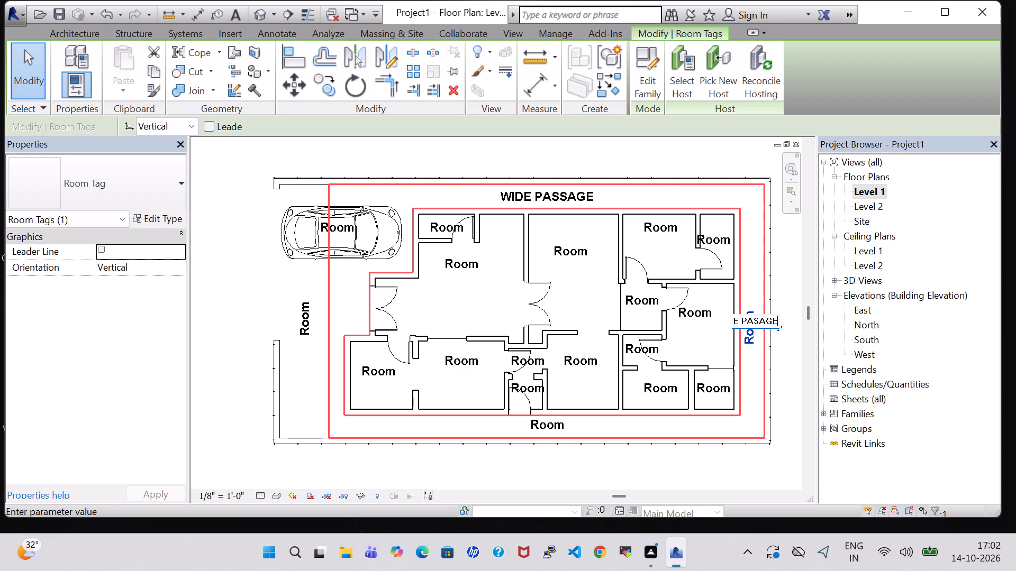
pyautogui.press('Left')
pyautogui.press('Left')
pyautogui.press('Left')
pyautogui.press('s')
pyautogui.press('Return')
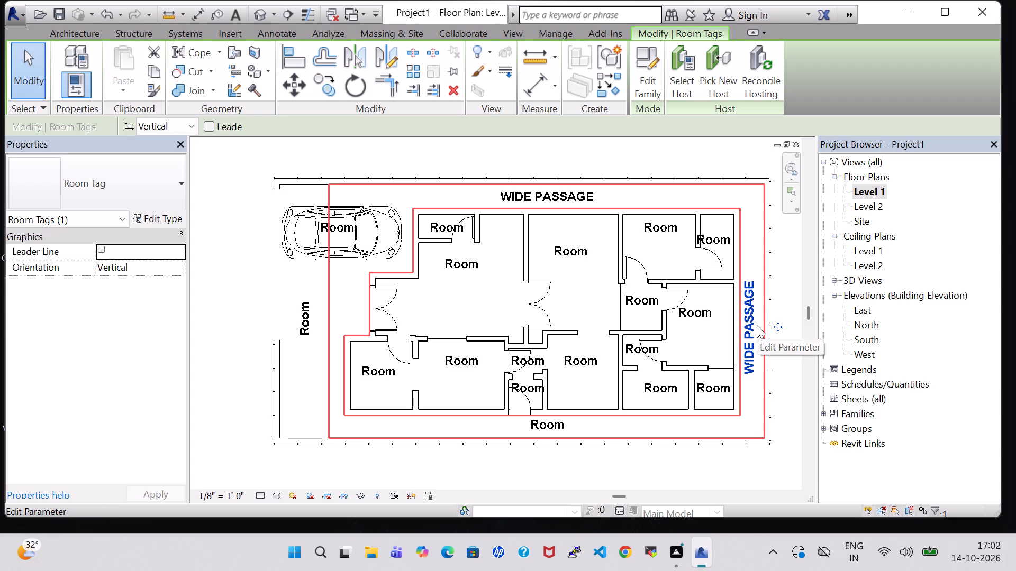
pyautogui.press('Right')
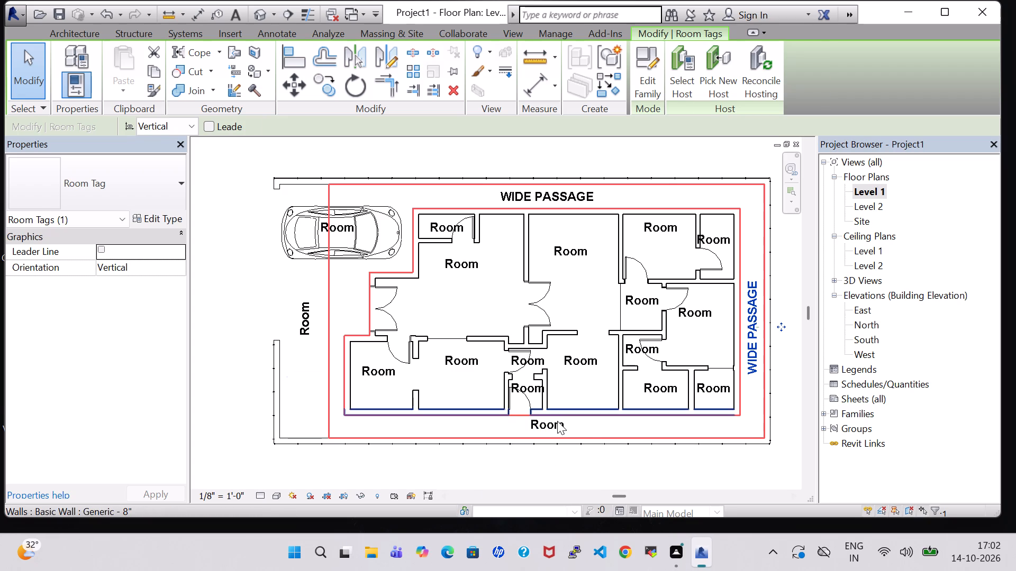
# Rename the outdoor strip south of the house as WIDE PASSAGE and nudge its tag slightly south.
pyautogui.click(557, 421)
pyautogui.click(573, 473)
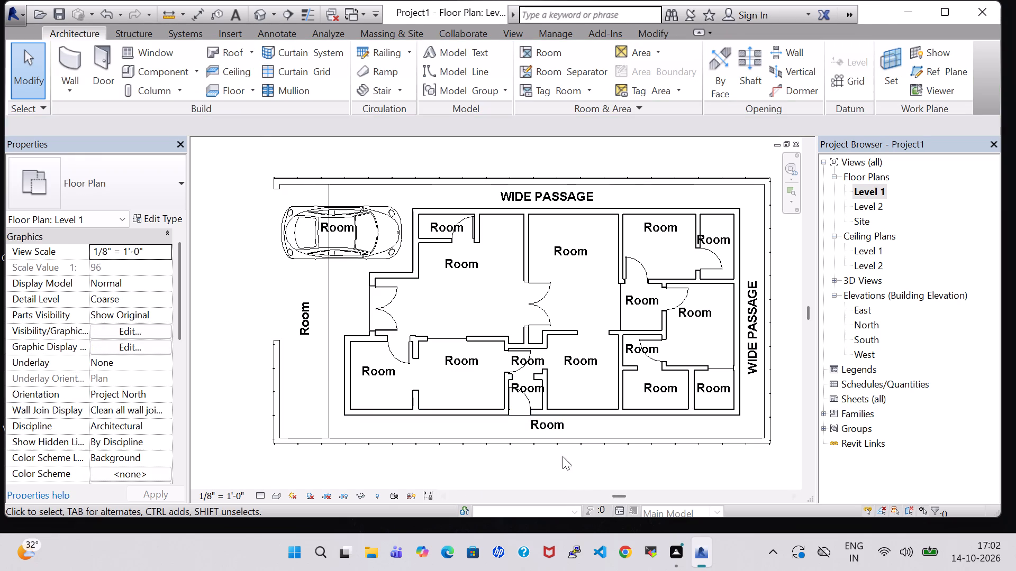
pyautogui.doubleClick(558, 434)
pyautogui.press('BackSpace')
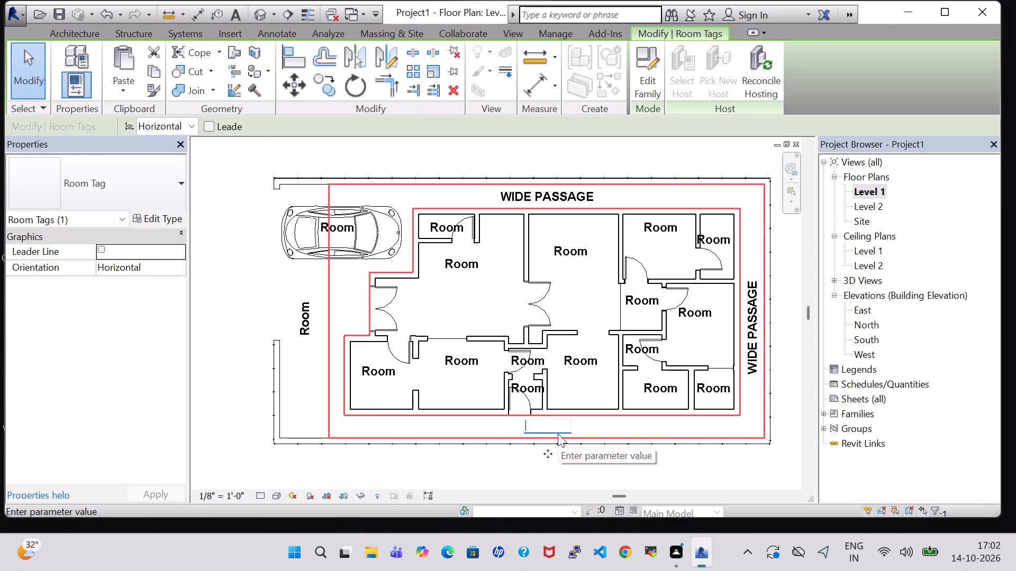
pyautogui.write('WIDE PASSAGE')
pyautogui.press('Return')
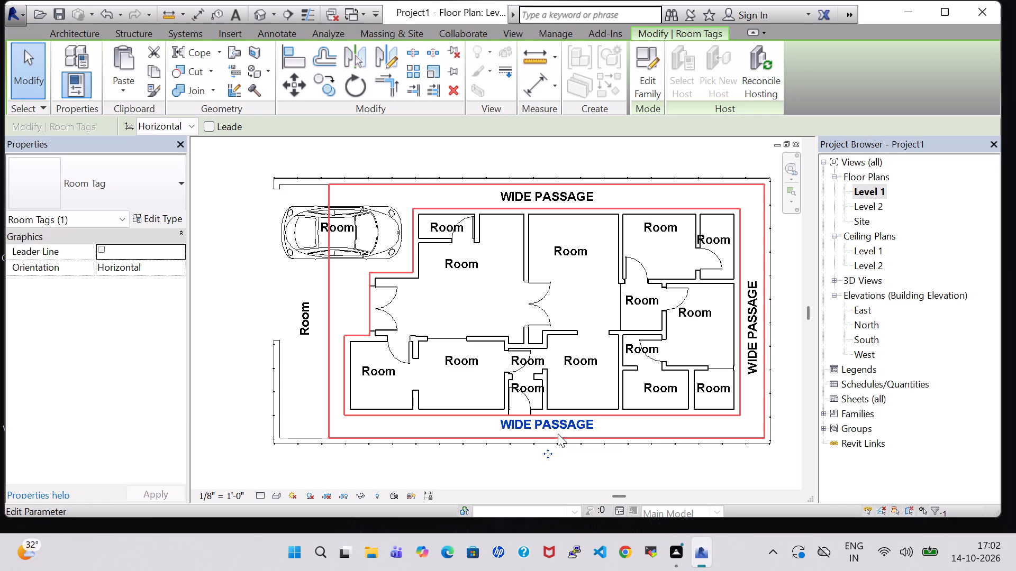
pyautogui.press('Down')
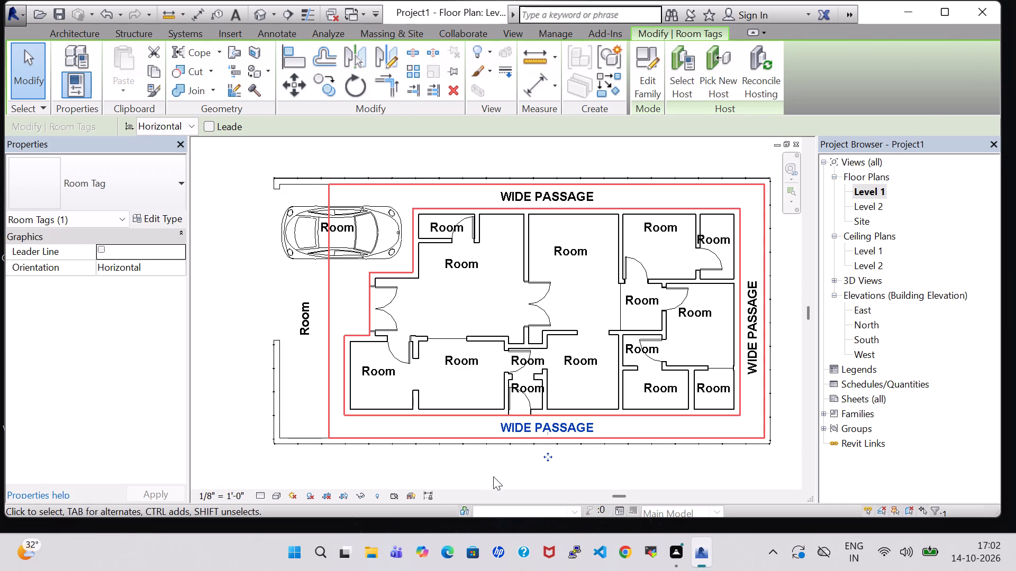
pyautogui.moveTo(493, 476); pyautogui.dragTo(494, 489)
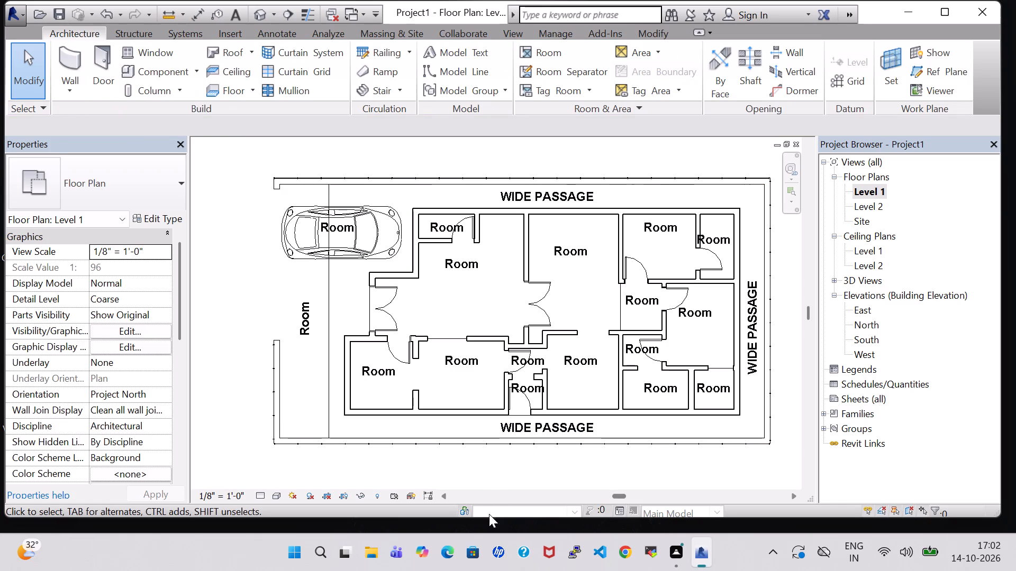
# Rename the vertically tagged outdoor area west of the house as WIDE LAWN and nudge its tag slightly south.
pyautogui.doubleClick(305, 317)
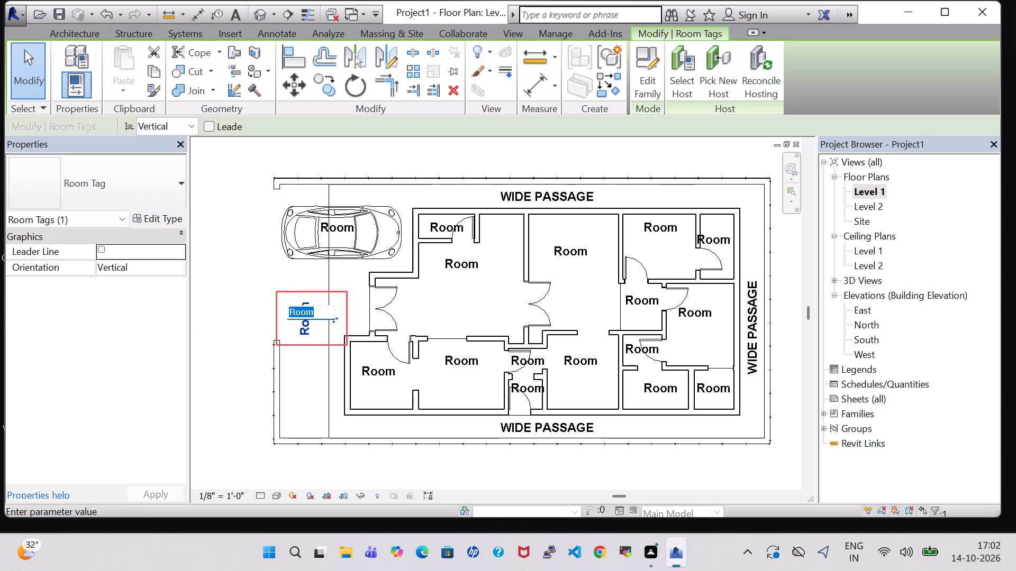
pyautogui.press('space')
pyautogui.write('WIDE')
pyautogui.press('space')
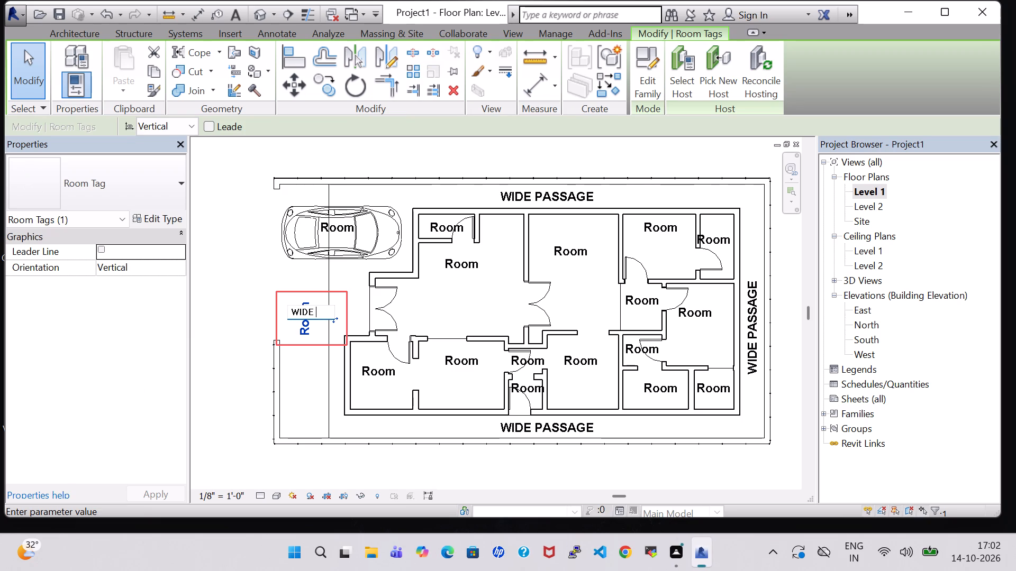
pyautogui.write('LAWN')
pyautogui.press('Return')
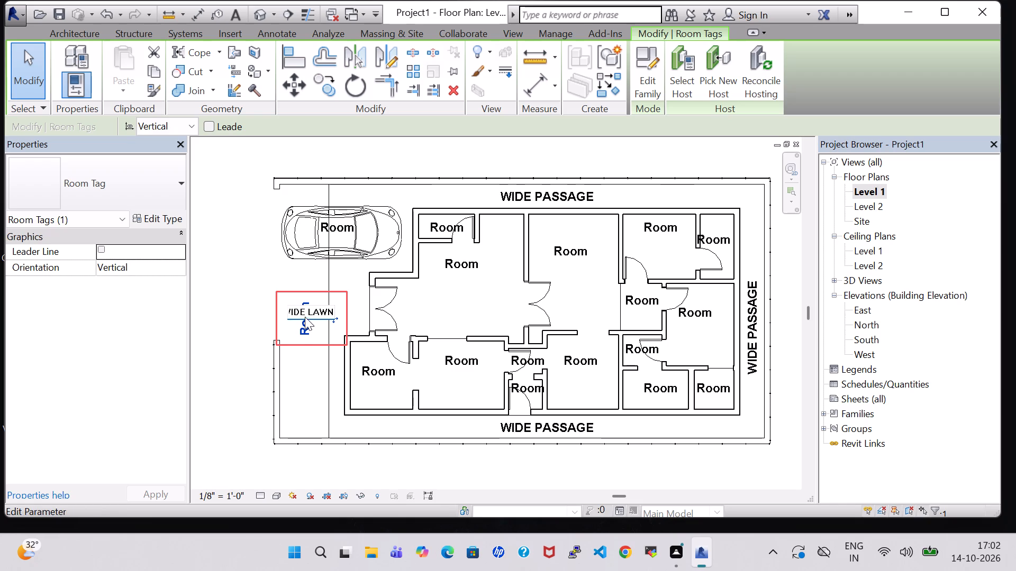
pyautogui.click(315, 367)
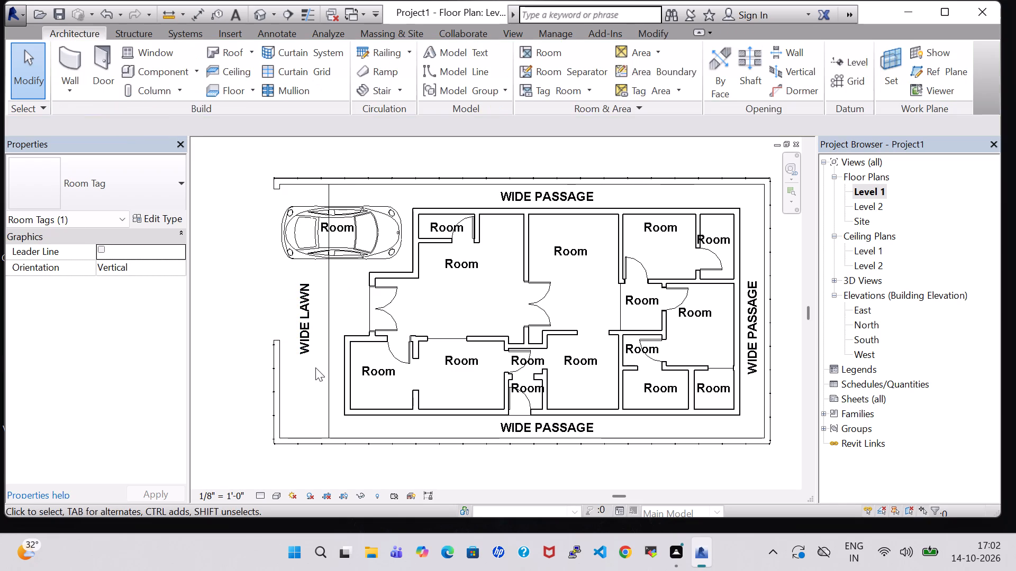
pyautogui.click(306, 328)
pyautogui.press('Down')
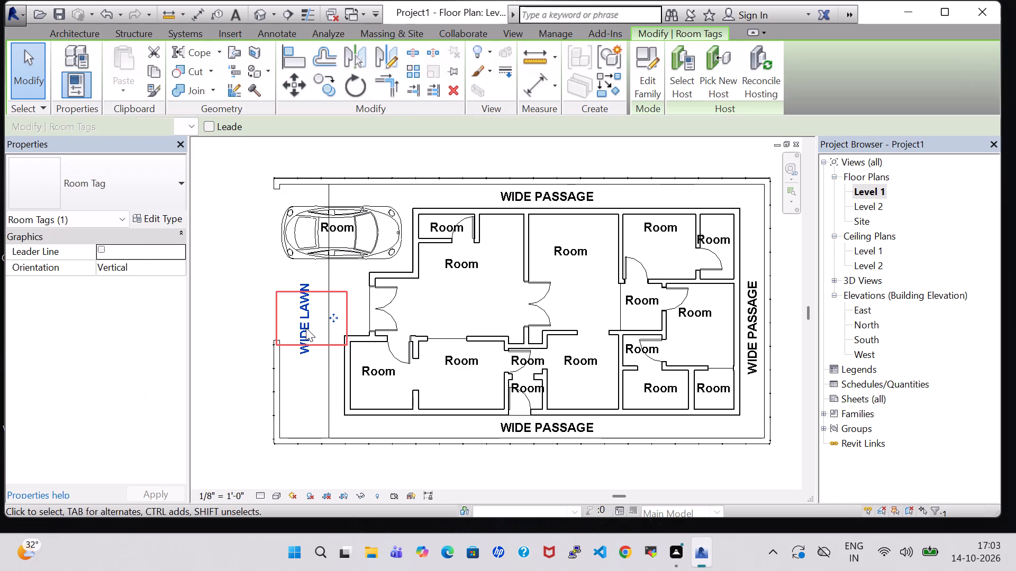
pyautogui.press('Down')
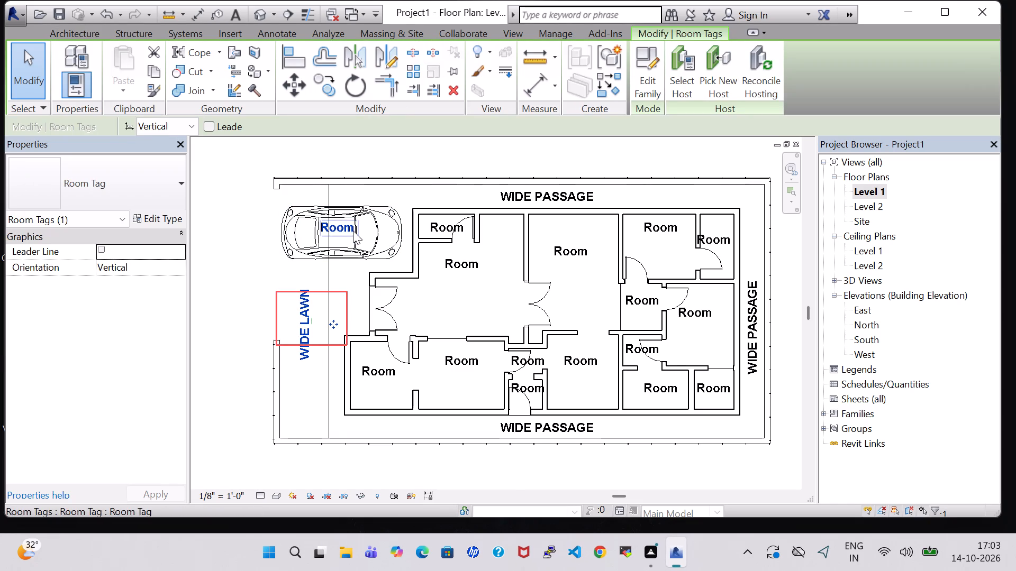
# Rename the room tagged over the car as PARKING and nudge its tag slightly south and east.
pyautogui.doubleClick(352, 231)
pyautogui.press('BackSpace')
pyautogui.write('PARKING')
pyautogui.press('Return')
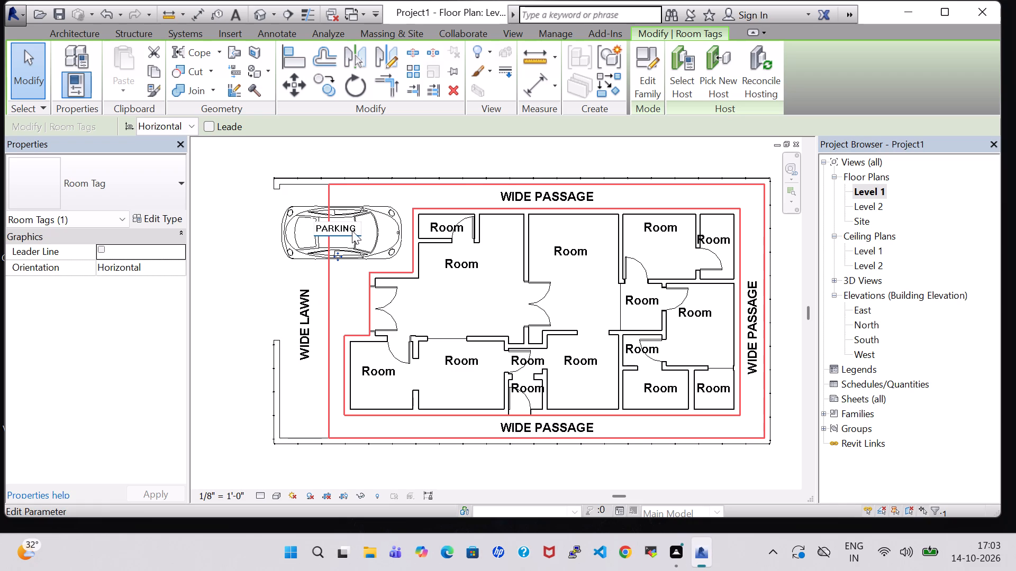
pyautogui.press('Down')
pyautogui.press('Right')
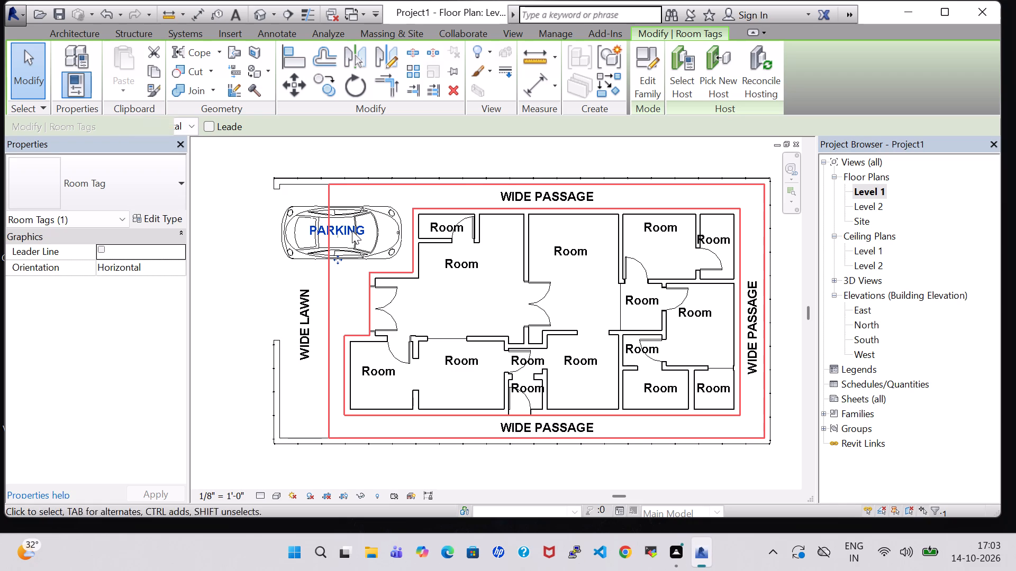
pyautogui.click(231, 281)
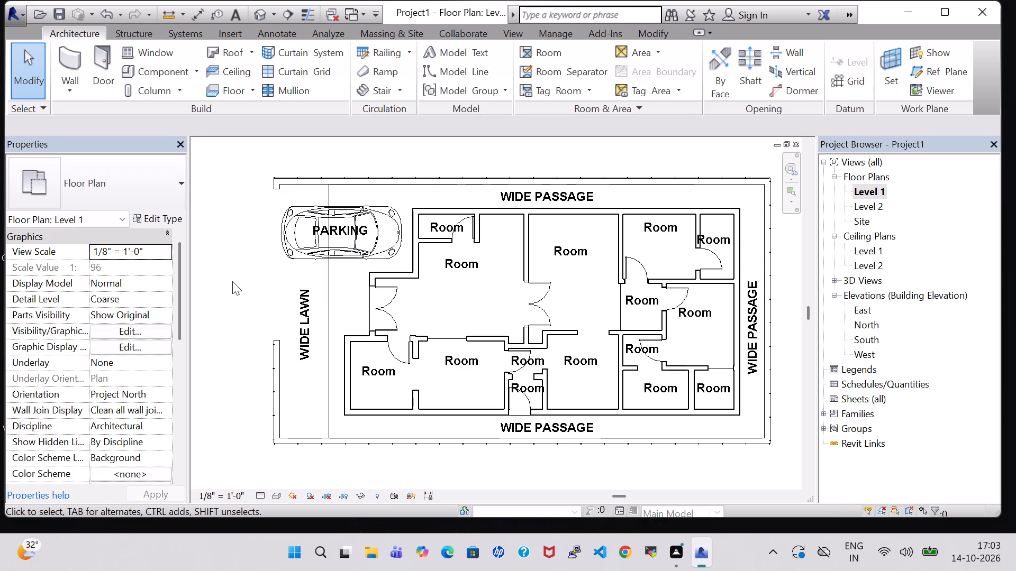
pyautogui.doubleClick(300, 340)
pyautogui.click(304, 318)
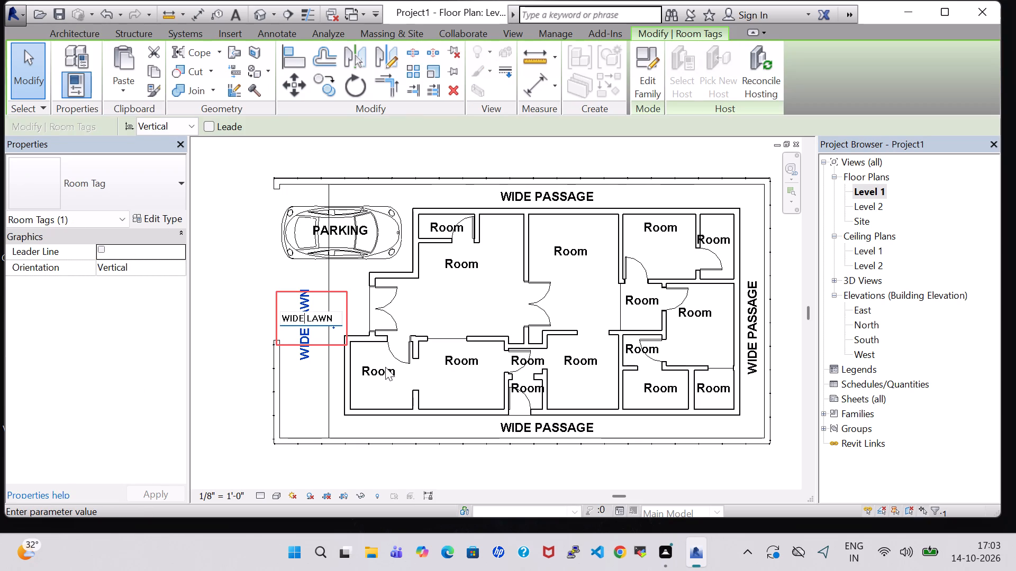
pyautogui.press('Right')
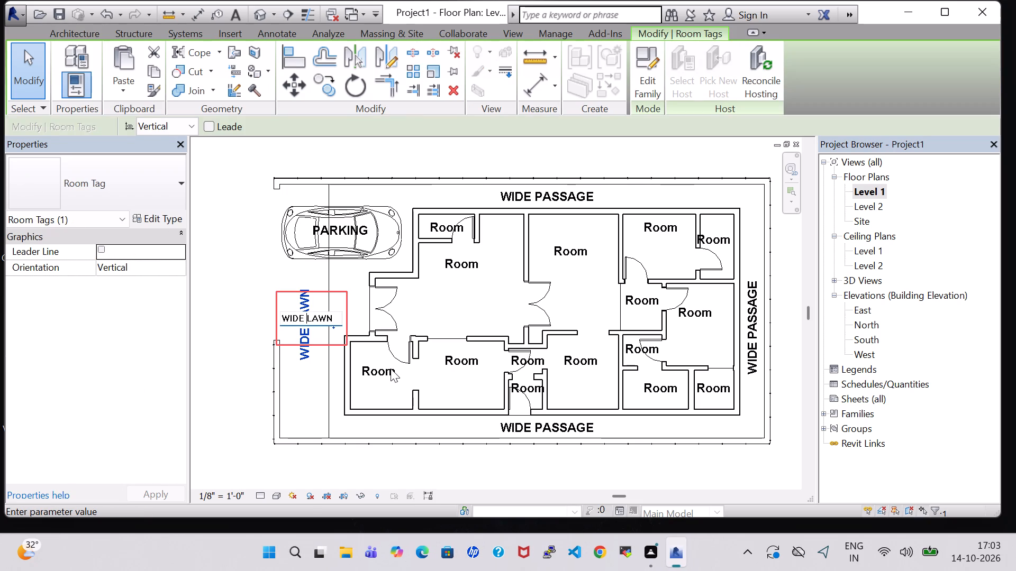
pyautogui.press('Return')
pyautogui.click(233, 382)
# Rename the room in the house's southwest corner as Drawing and nudge its tag slightly east.
pyautogui.scroll(-2, 238, 389)
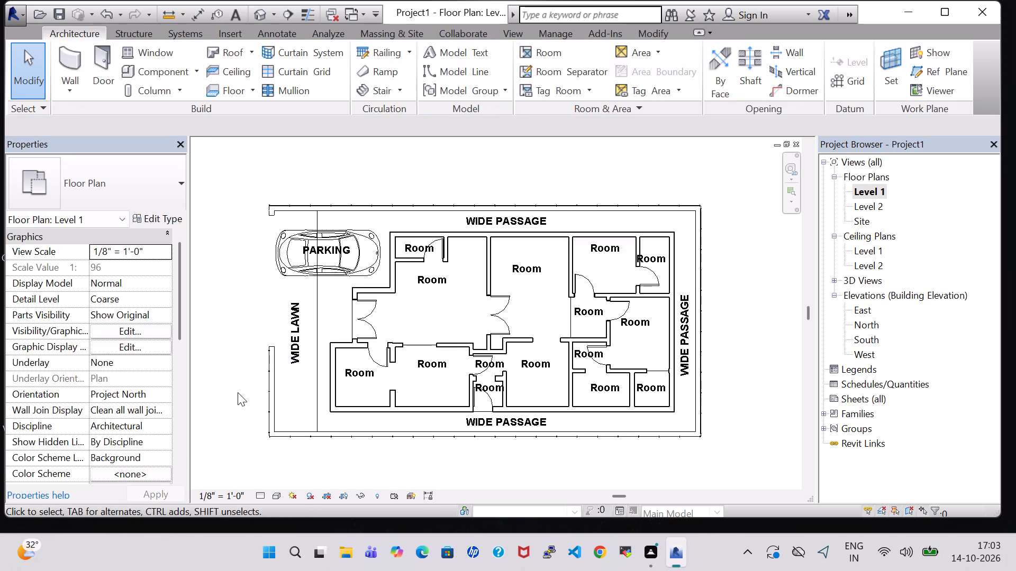
pyautogui.moveTo(688, 348); pyautogui.dragTo(703, 302, button='middle')
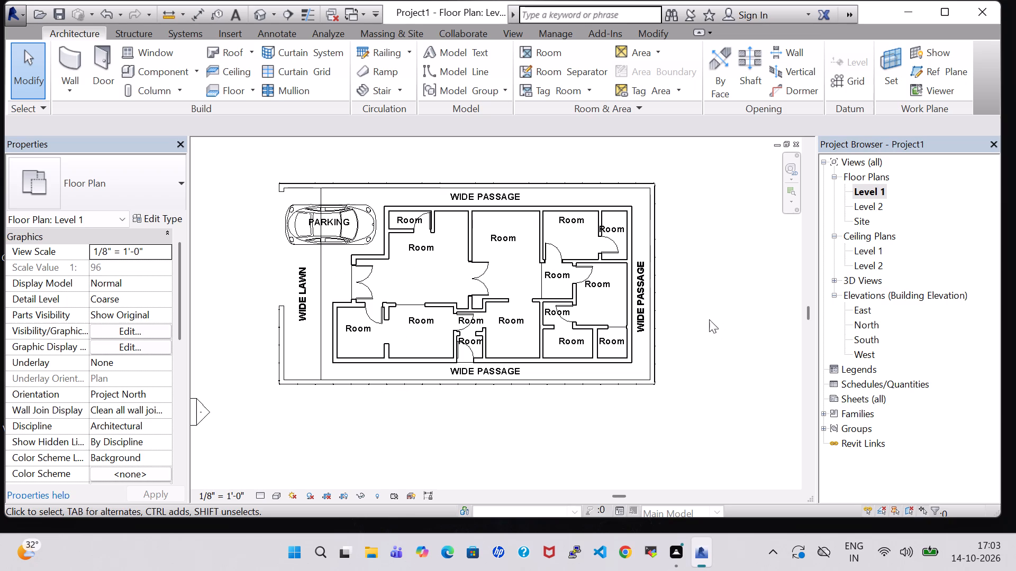
pyautogui.doubleClick(357, 329)
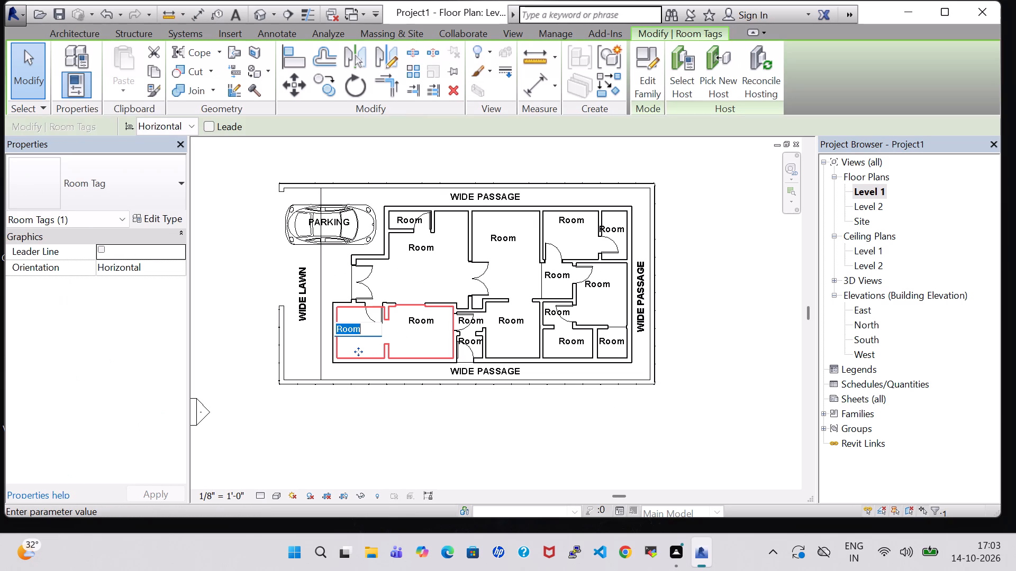
pyautogui.press('BackSpace')
pyautogui.press('d')
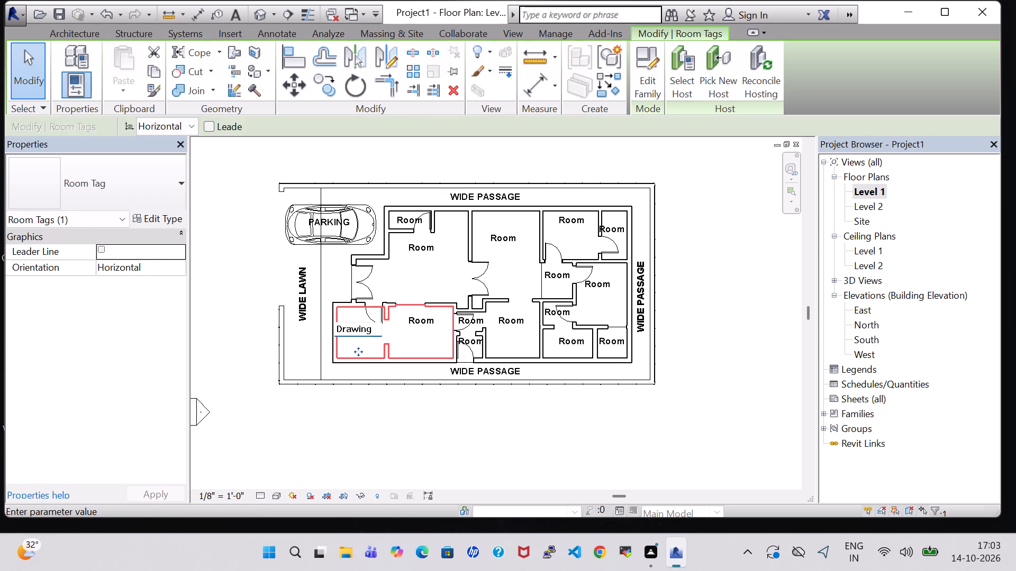
pyautogui.press('Return')
pyautogui.press('Right')
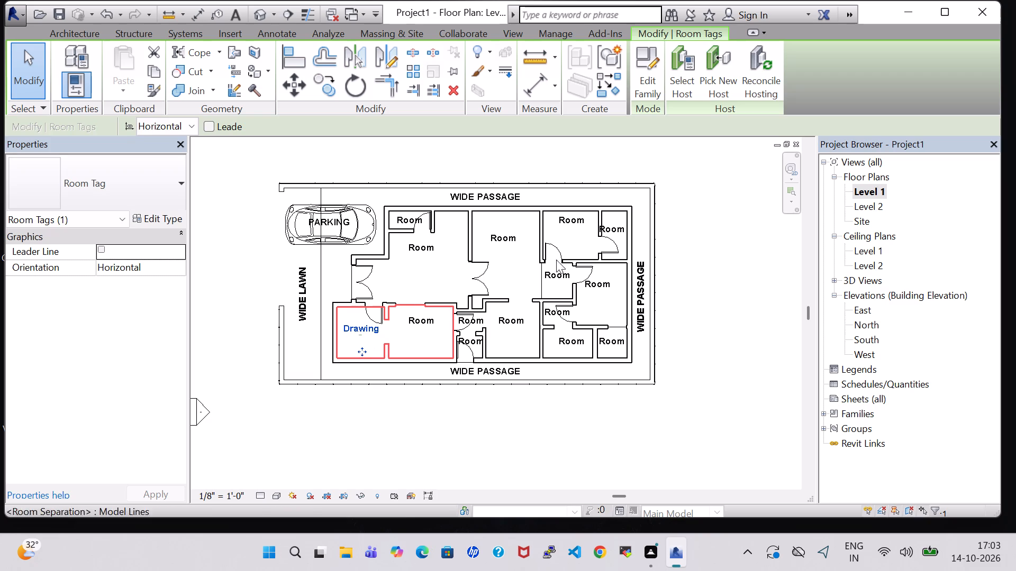
# Rename the room directly east of the Drawing room as DINNING, all in capitals.
pyautogui.doubleClick(421, 320)
pyautogui.press('BackSpace')
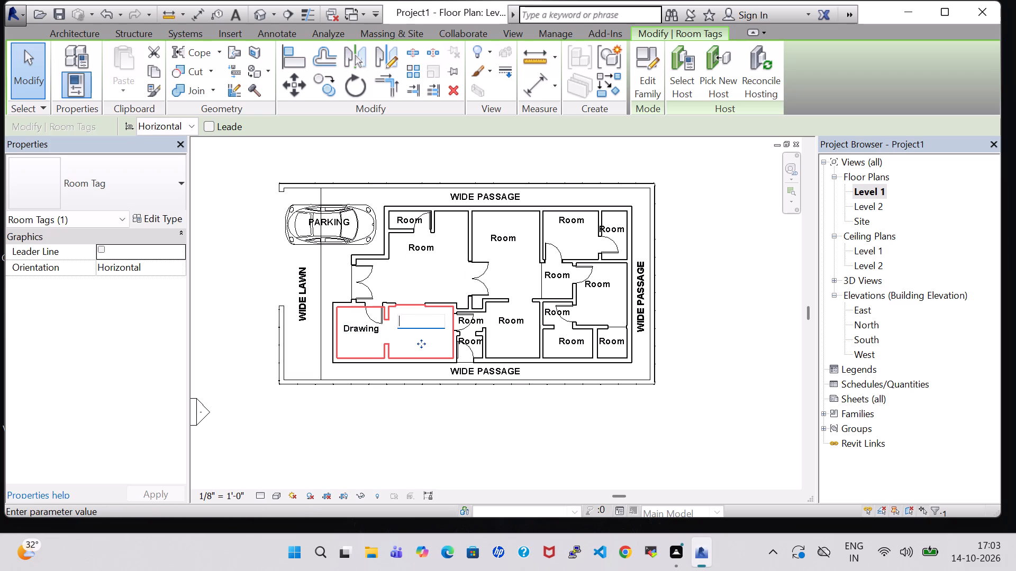
pyautogui.press('d')
pyautogui.press('Return')
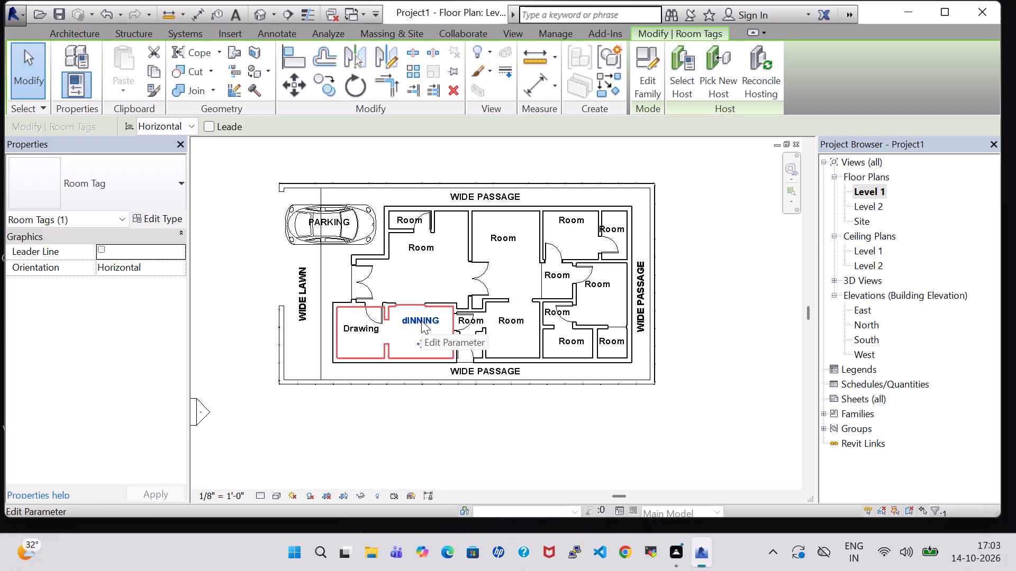
pyautogui.doubleClick(421, 320)
pyautogui.click(404, 322)
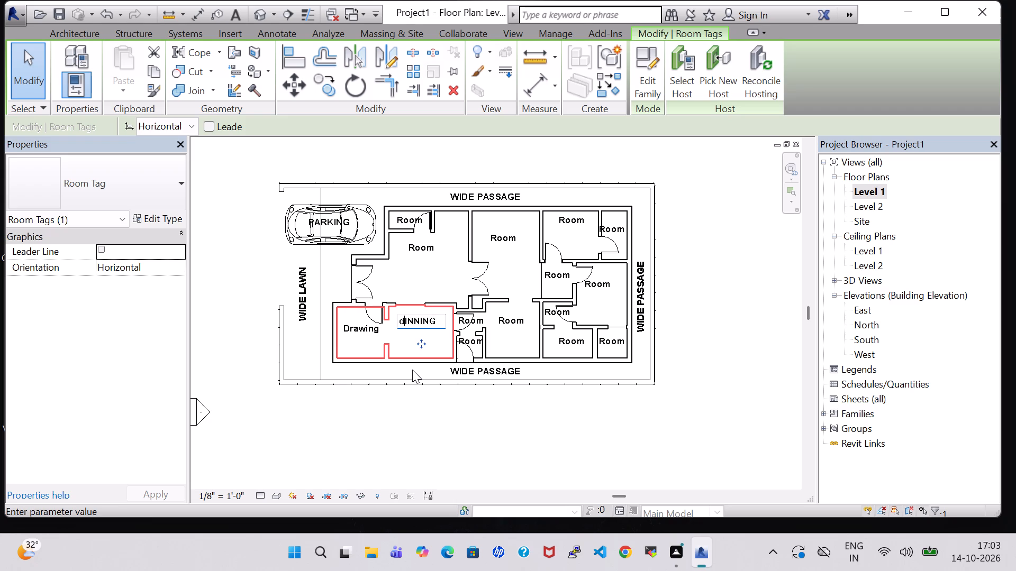
pyautogui.press('BackSpace')
pyautogui.press('d')
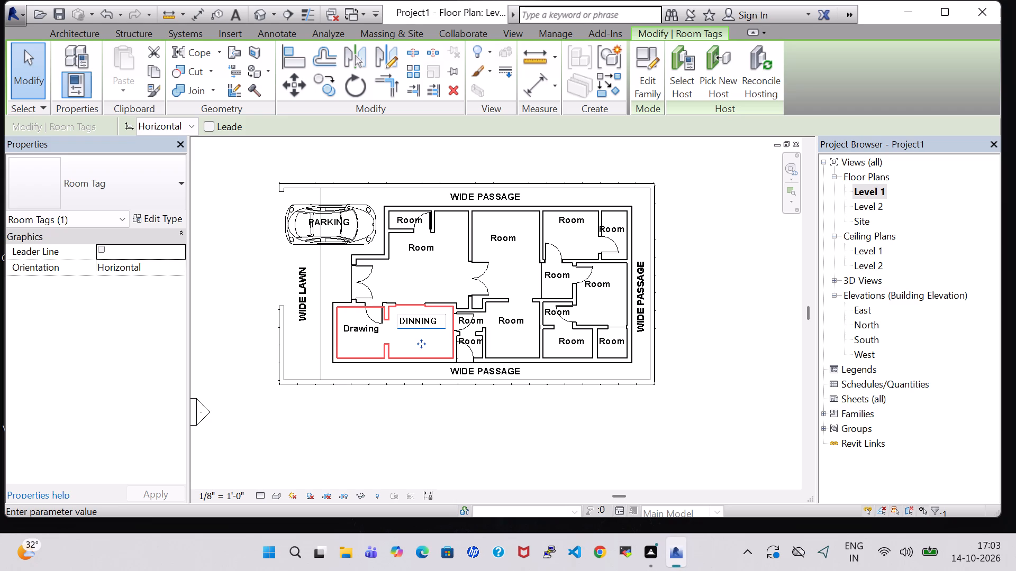
pyautogui.press('Return')
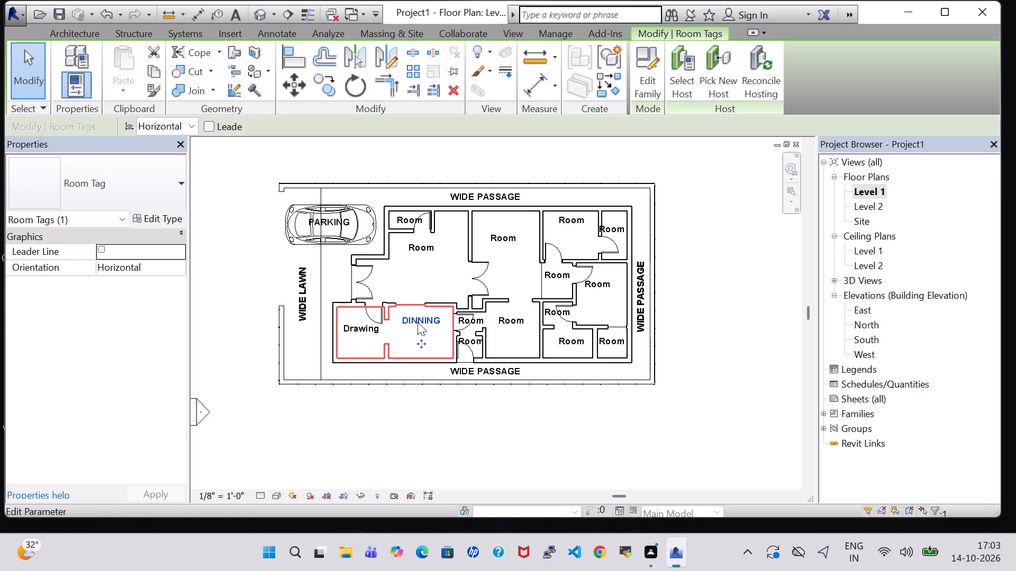
pyautogui.click(679, 331)
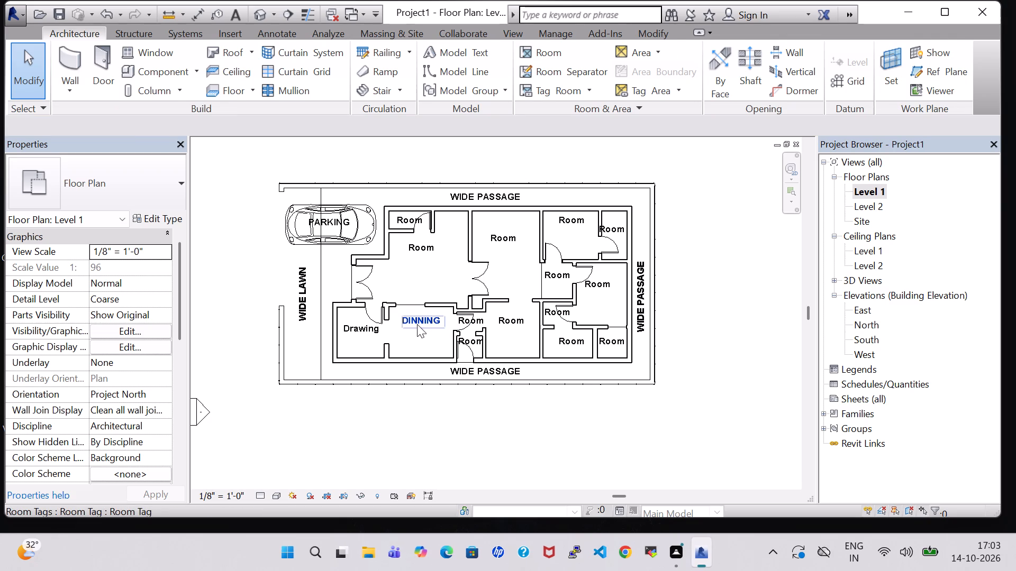
# Nudge the DINNING room tag slightly south, roughly in line with the Drawing tag.
pyautogui.click(417, 324)
pyautogui.press('Down')
pyautogui.press('Down')
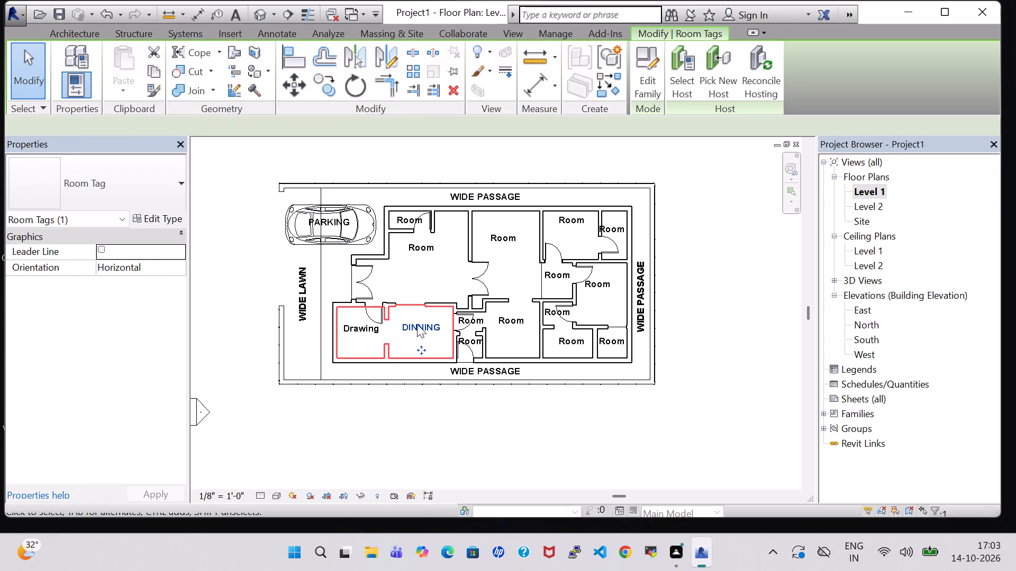
pyautogui.press('Down')
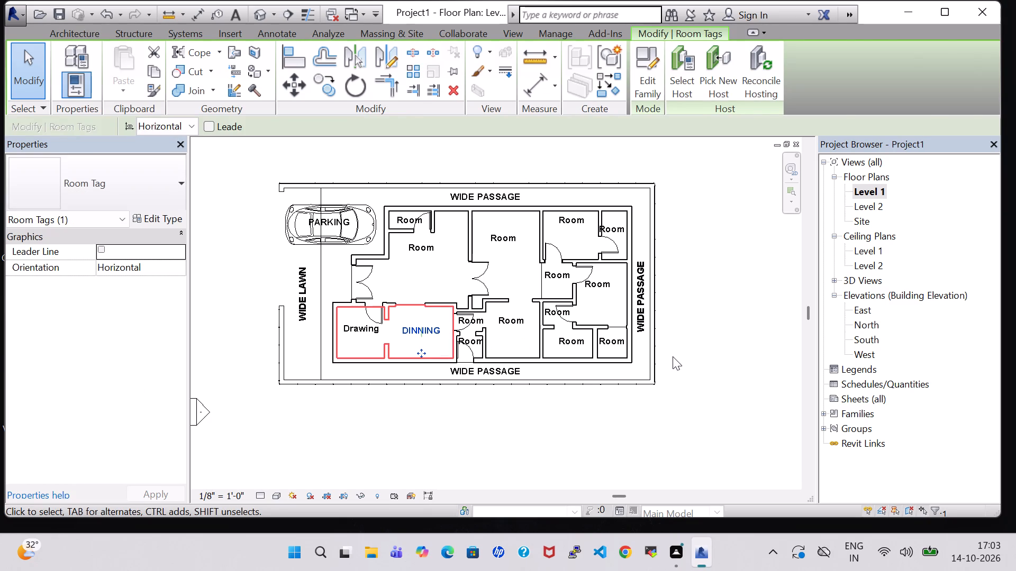
pyautogui.click(679, 352)
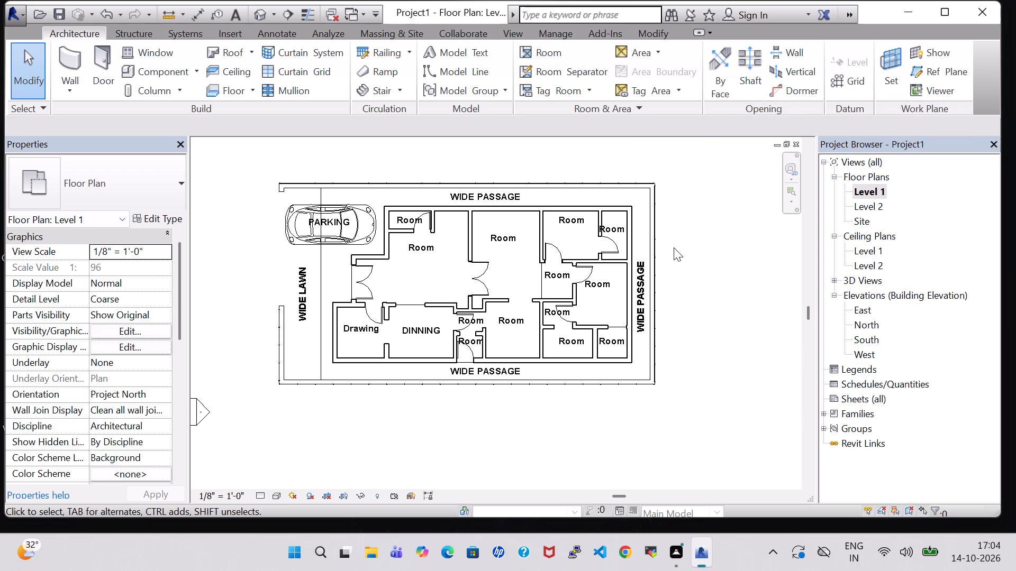
# Change the Drawing room's name to all capitals, DRAWING, and nudge its tag slightly south.
pyautogui.click(360, 331)
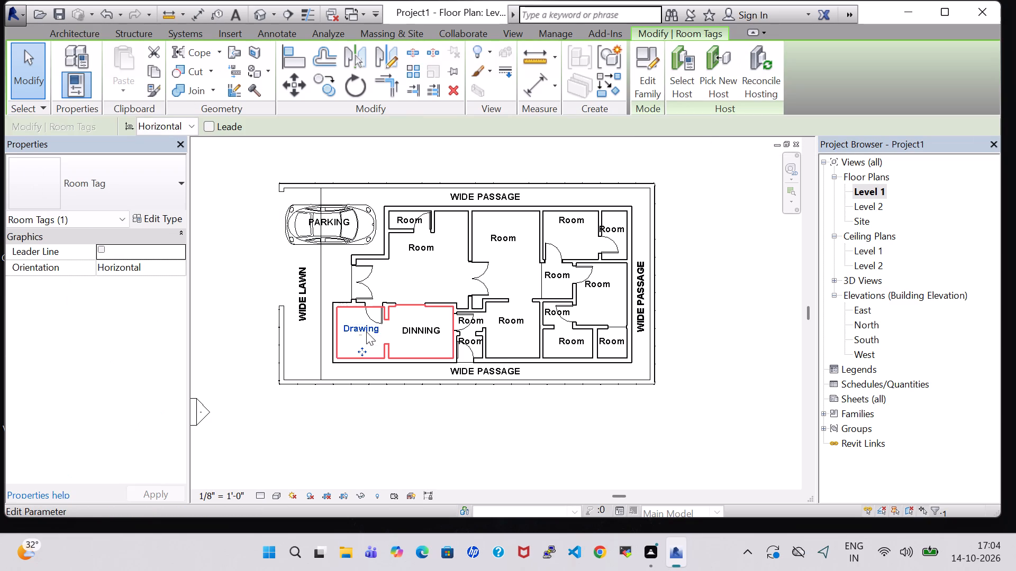
pyautogui.doubleClick(370, 331)
pyautogui.click(374, 331)
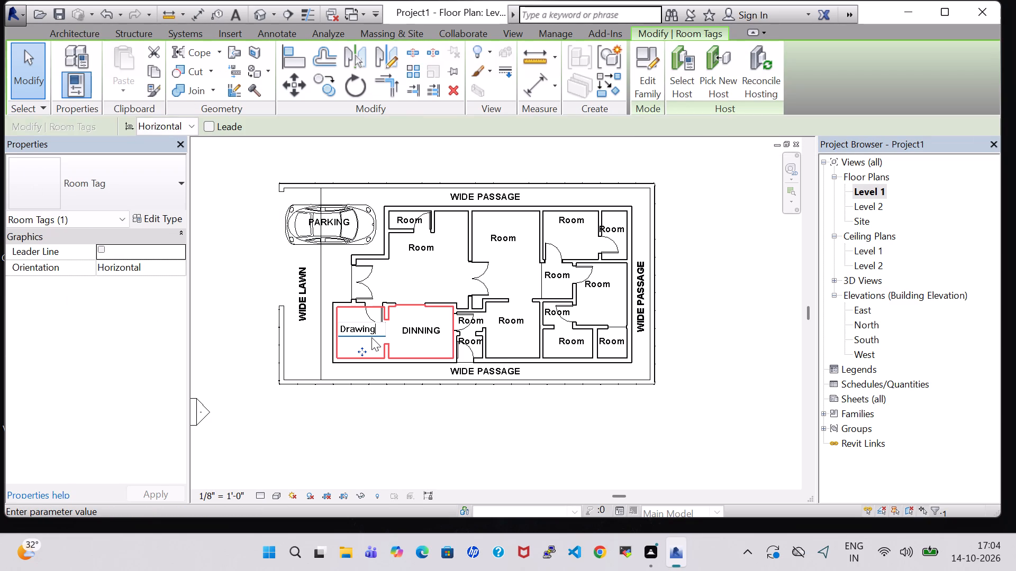
pyautogui.press('BackSpace')
pyautogui.press('BackSpace')
pyautogui.press('BackSpace')
pyautogui.press('BackSpace')
pyautogui.press('BackSpace')
pyautogui.press('BackSpace')
pyautogui.write('RAWING')
pyautogui.press('Return')
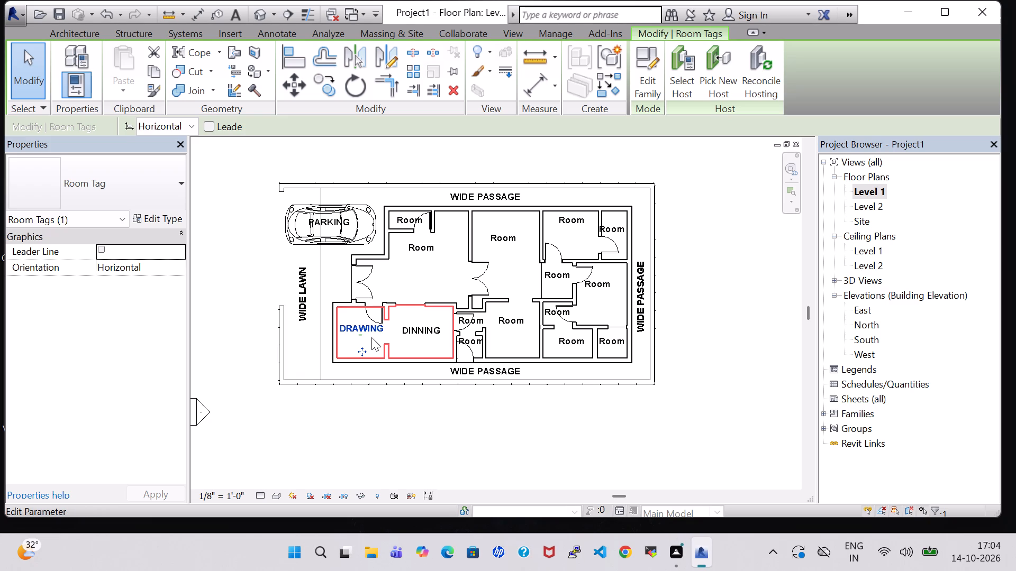
pyautogui.press('Down')
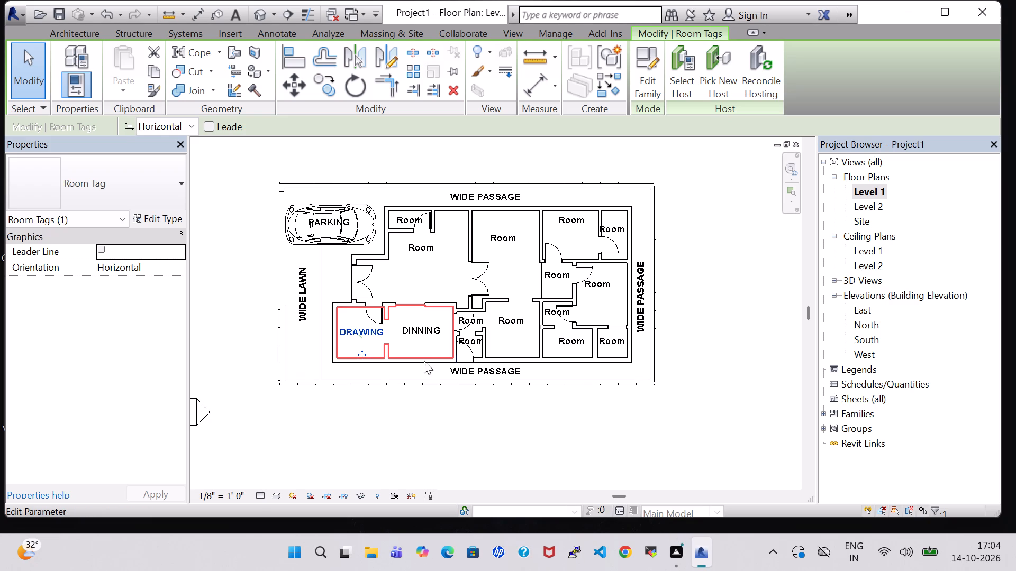
pyautogui.click(703, 300)
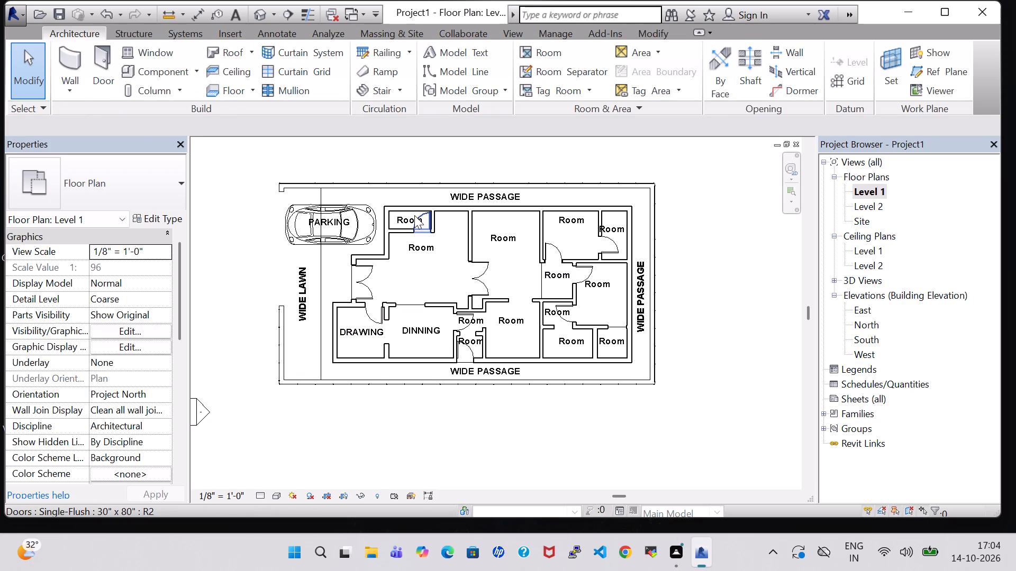
# Rename the small room at the house's northwest corner, beside the parking, as PWD.
pyautogui.doubleClick(402, 222)
pyautogui.press('BackSpace')
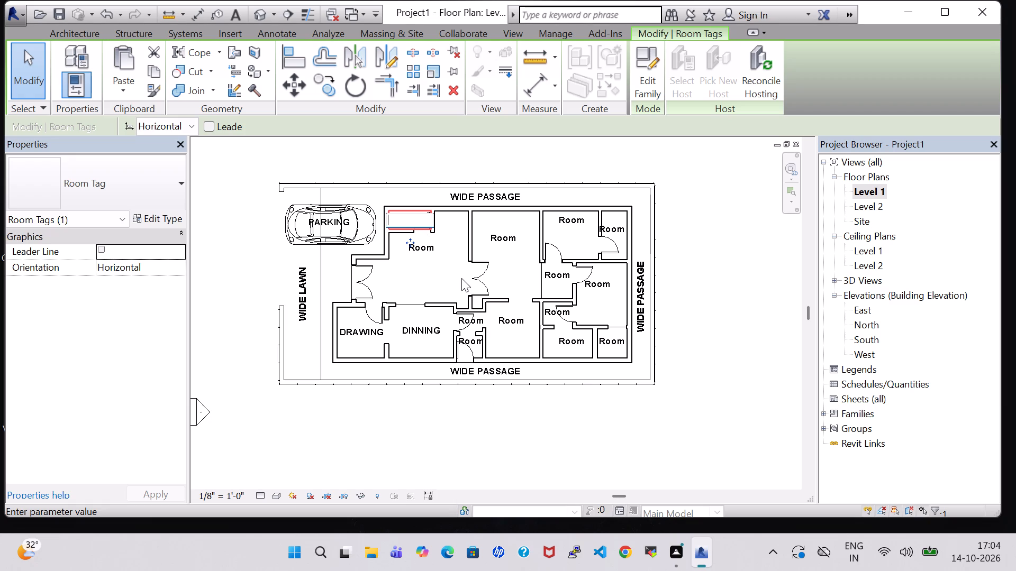
pyautogui.write('PWD')
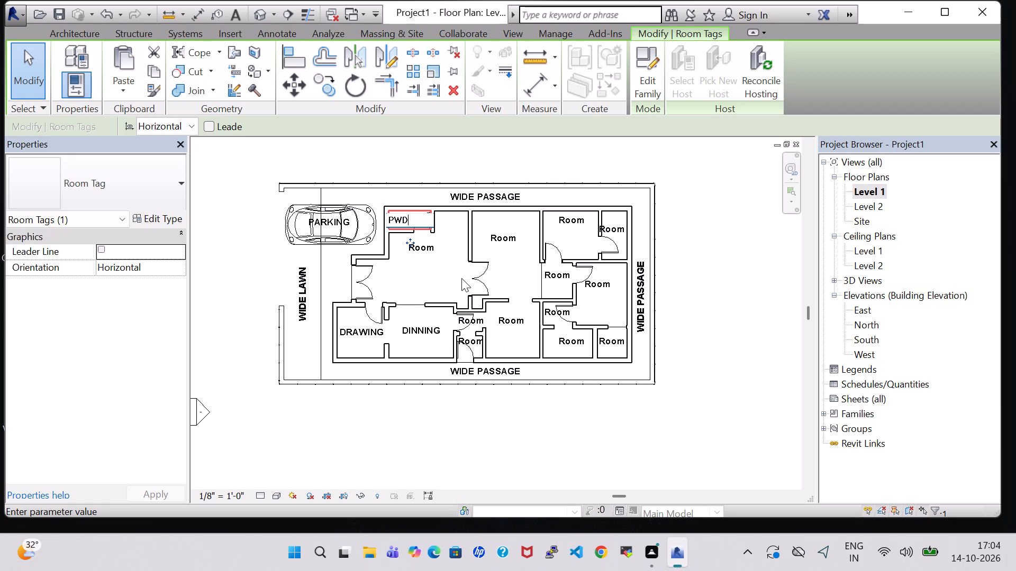
pyautogui.press('/')
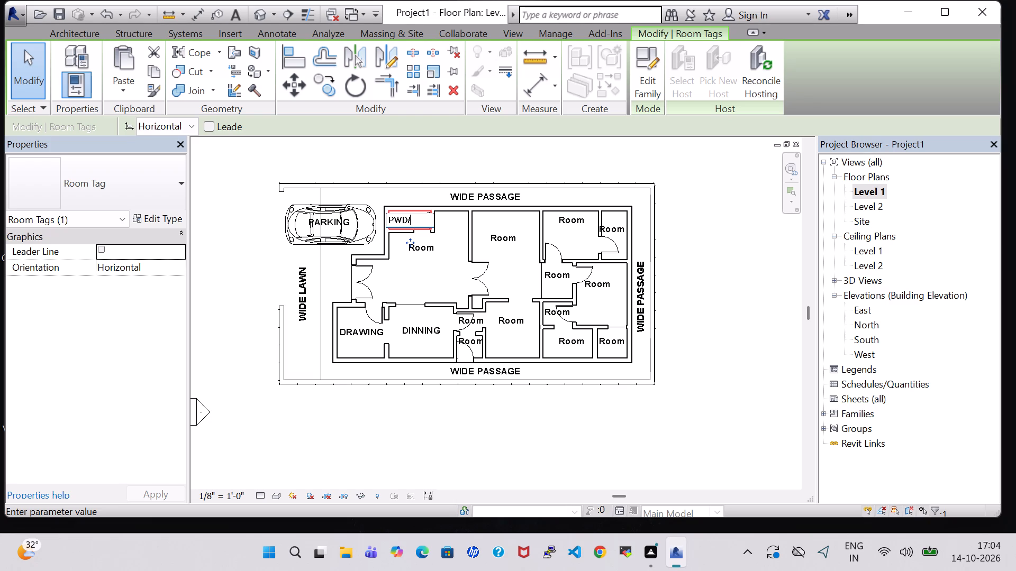
pyautogui.write('RN')
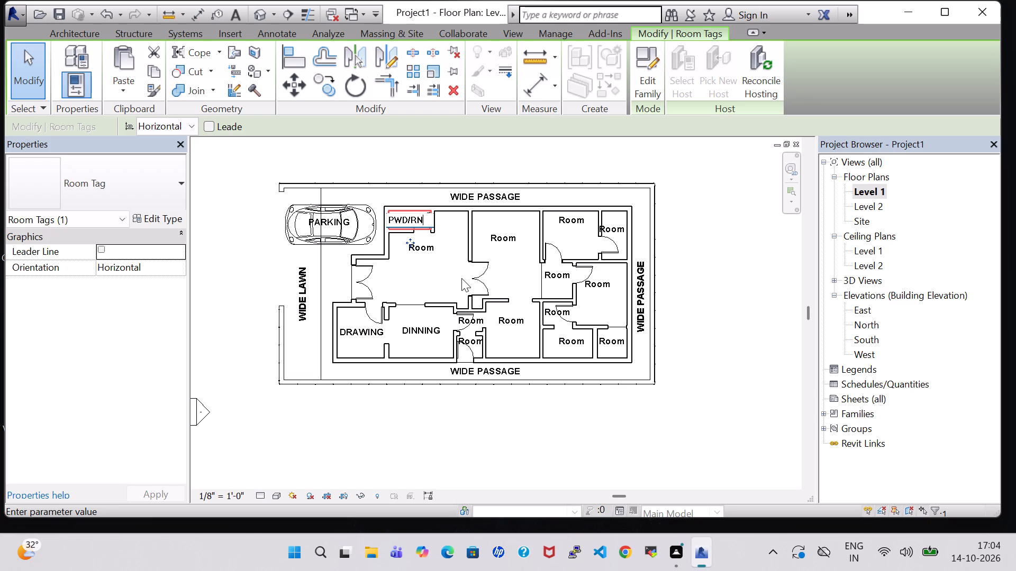
pyautogui.press('BackSpace')
pyautogui.press('BackSpace')
pyautogui.press('BackSpace')
pyautogui.press('Return')
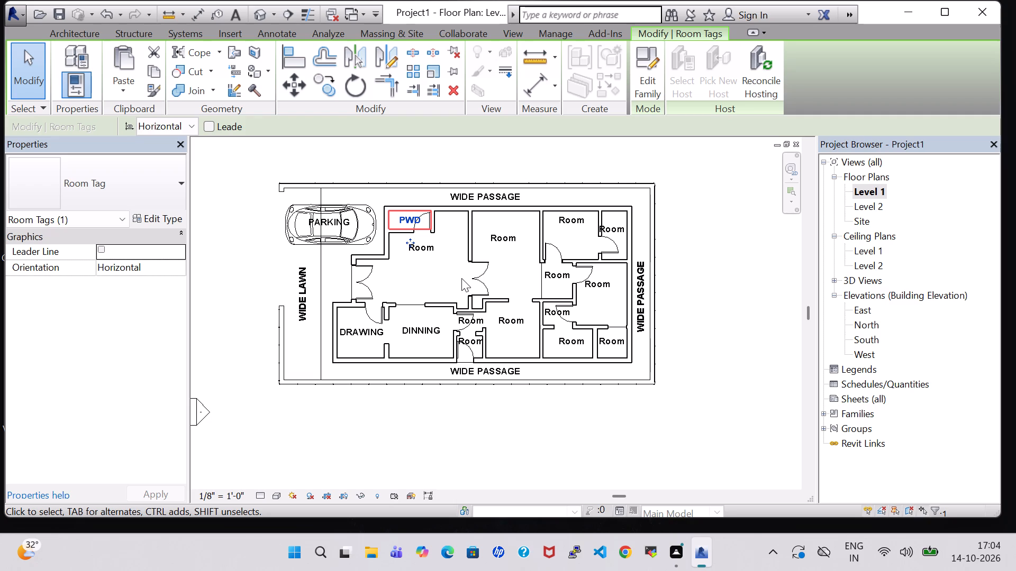
pyautogui.click(716, 308)
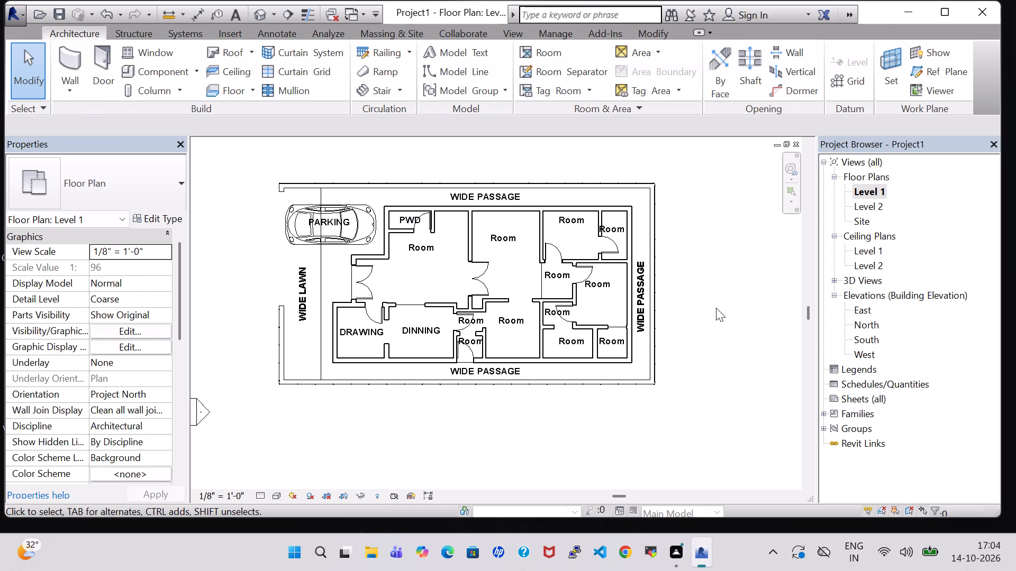
# Rename the large entrance room south of PWD as DOUBLE HEIGHT LOBBY, all in capitals.
pyautogui.moveTo(716, 308); pyautogui.dragTo(693, 319, button='middle')
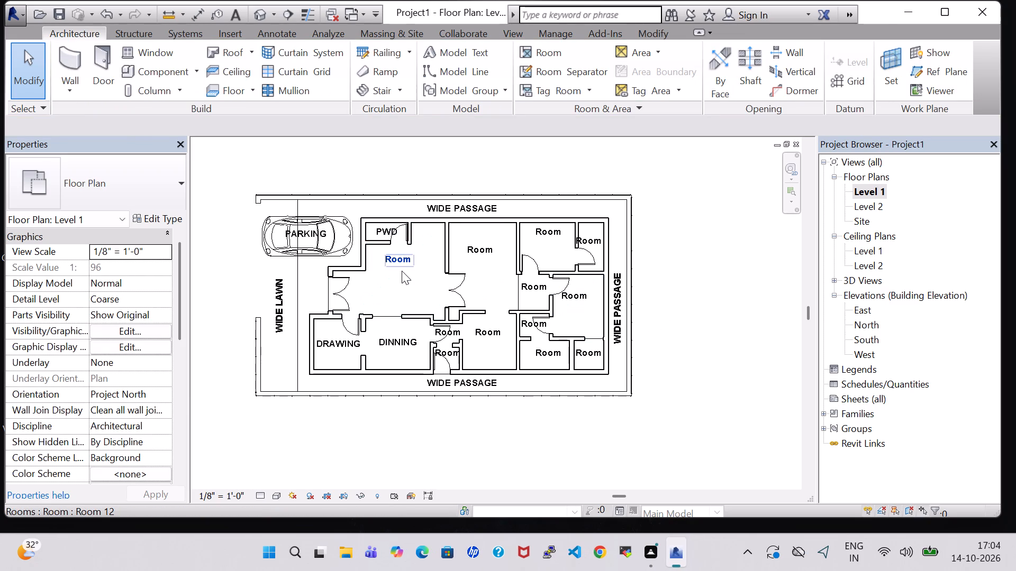
pyautogui.doubleClick(402, 268)
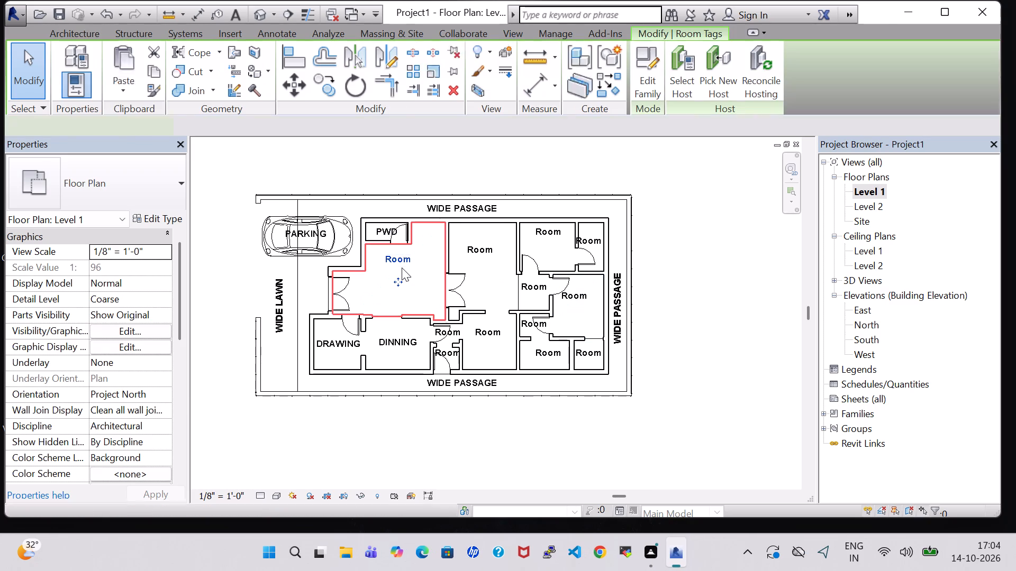
pyautogui.press('BackSpace')
pyautogui.write('DOUBLE')
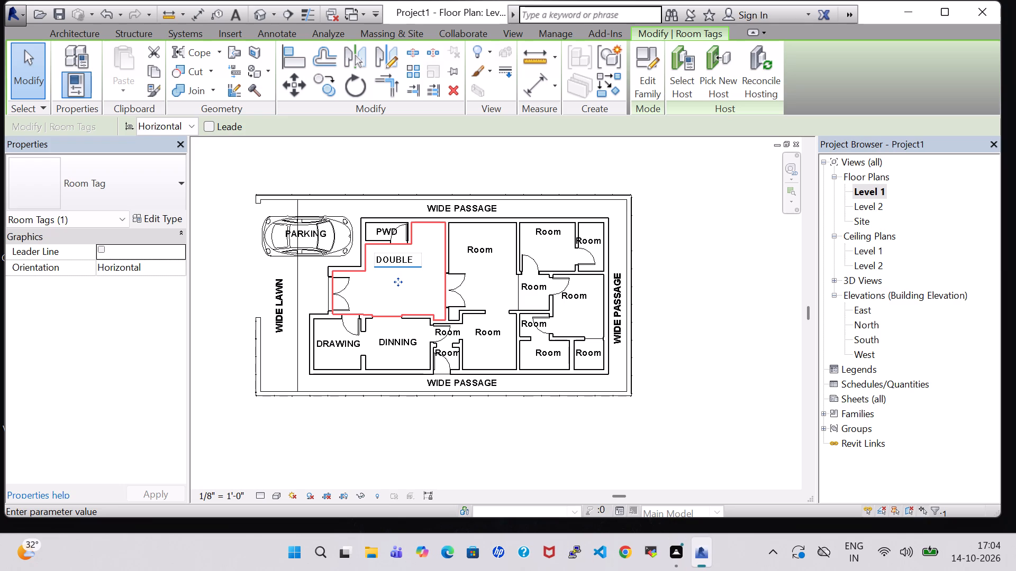
pyautogui.press('space')
pyautogui.write('HEIGHT')
pyautogui.press('space')
pyautogui.write('LOBBY')
pyautogui.press('Return')
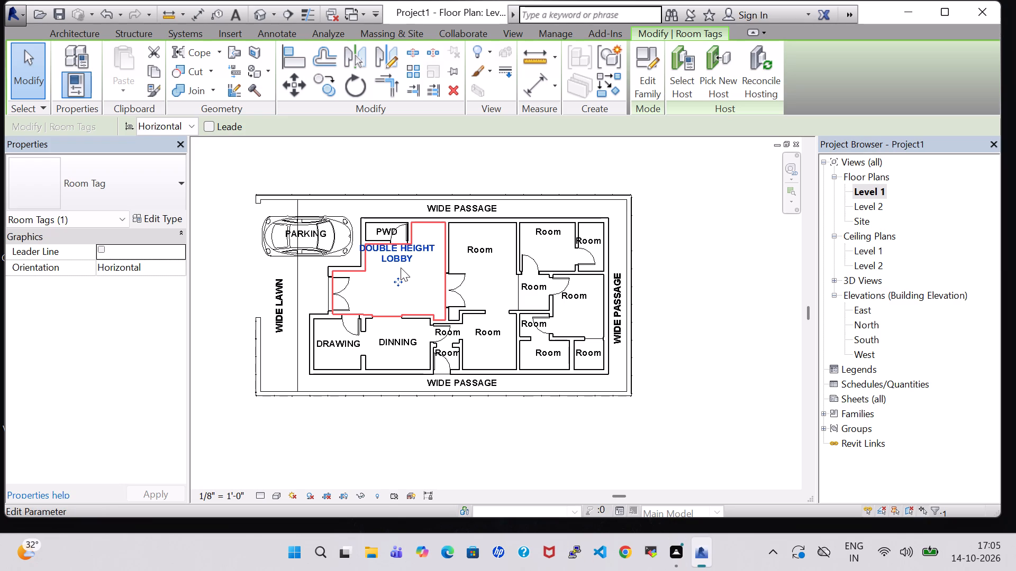
# Nudge the DOUBLE HEIGHT LOBBY tag south and slightly east so its text sits inside the room's walls.
pyautogui.press('Down')
pyautogui.press('Down')
pyautogui.press('Down')
pyautogui.press('Down')
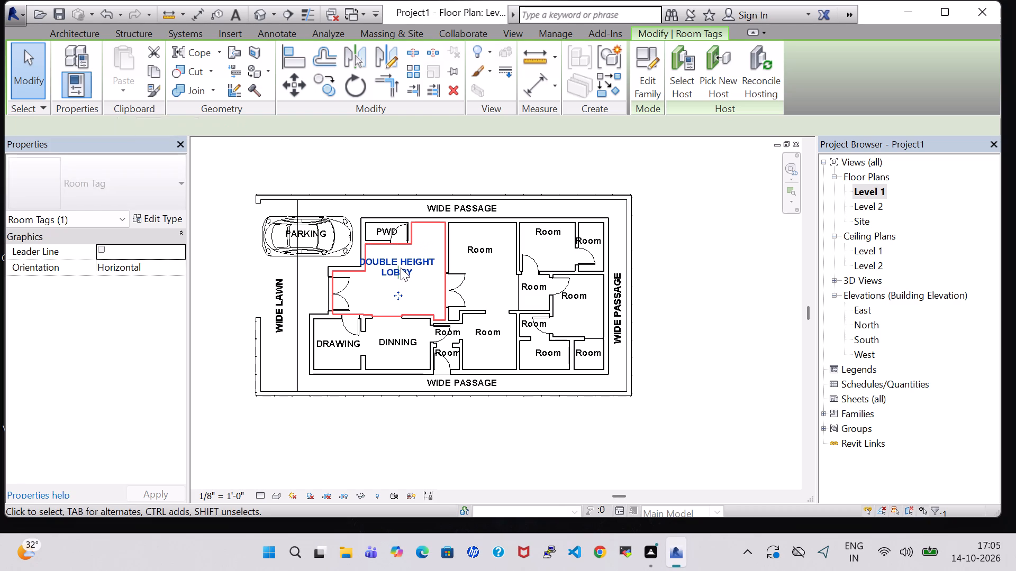
pyautogui.press('Right')
pyautogui.press('Down')
pyautogui.press('Right')
pyautogui.press('Right')
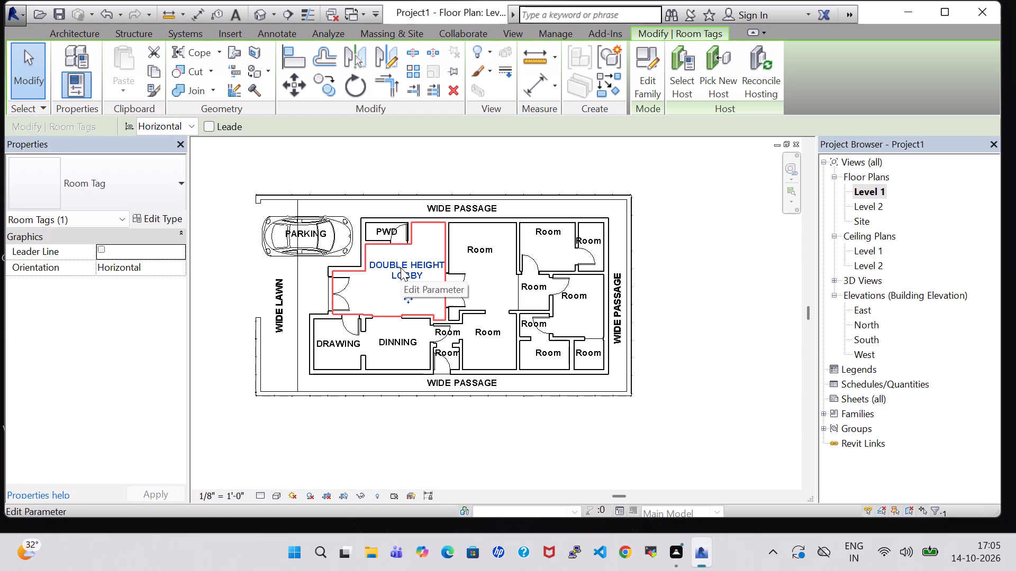
pyautogui.press('Down')
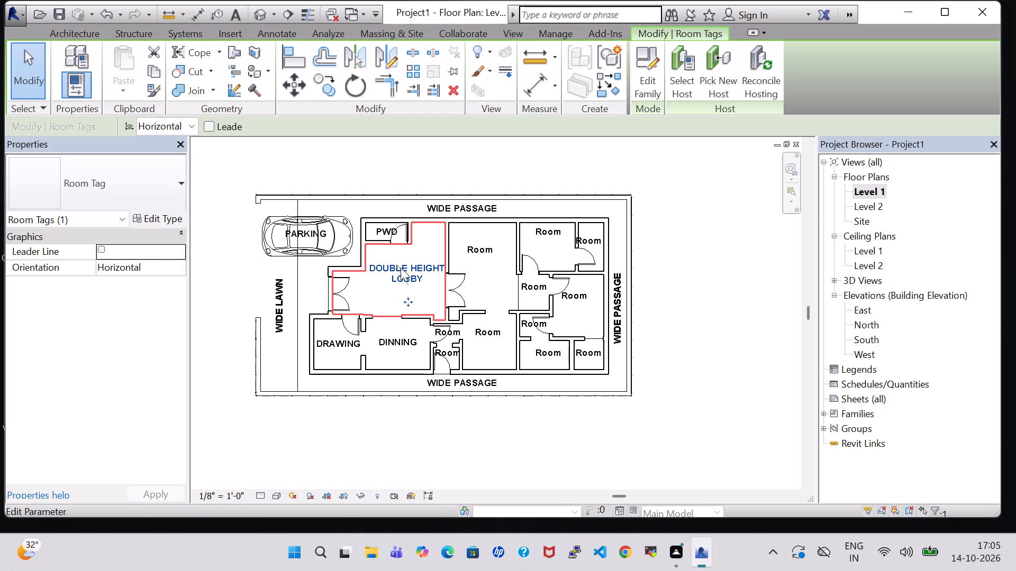
pyautogui.press('Left')
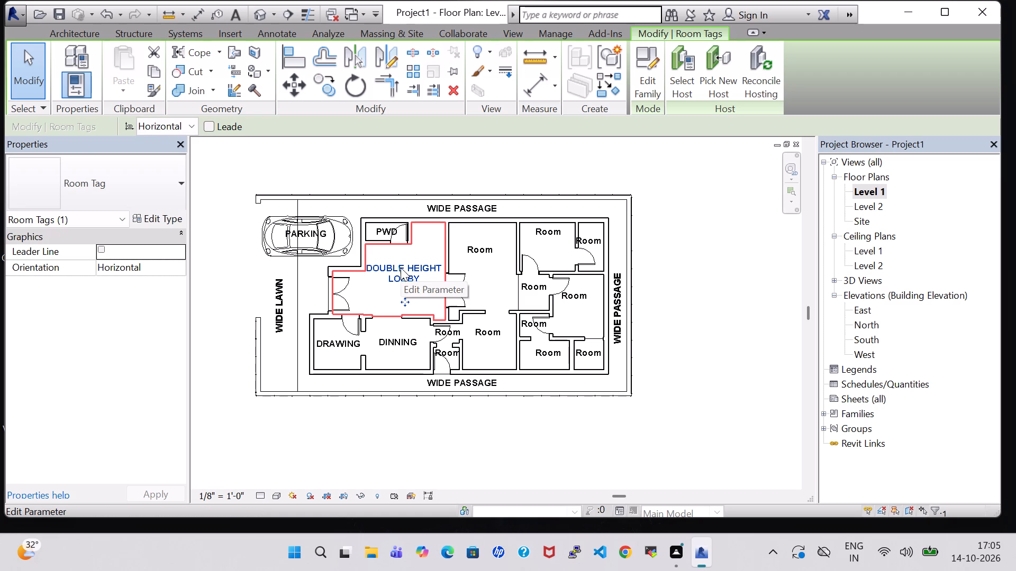
pyautogui.click(665, 311)
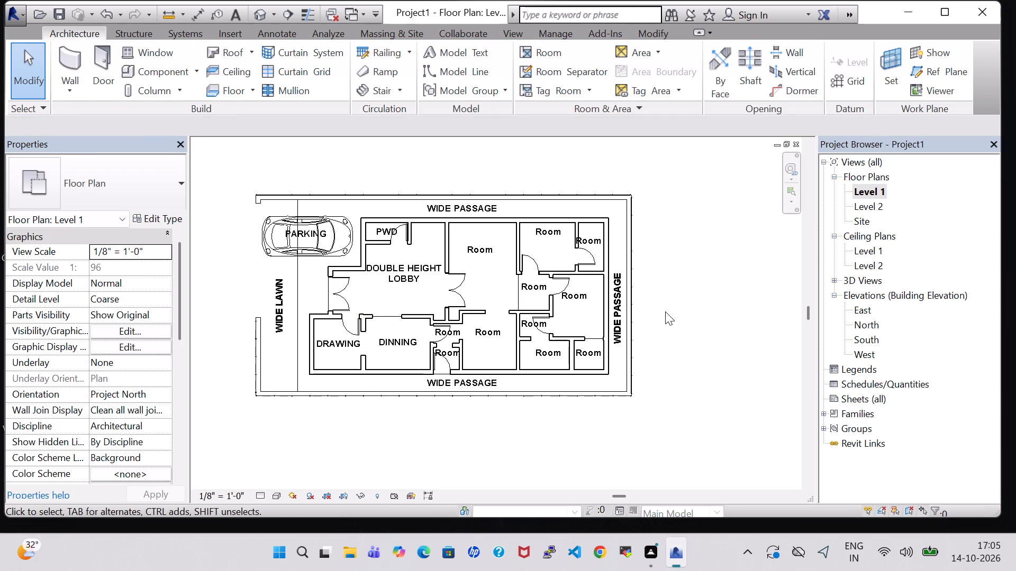
# Rename the room directly east of the double height lobby as LOUNGE, all in capitals.
pyautogui.moveTo(692, 321); pyautogui.dragTo(607, 317, button='middle')
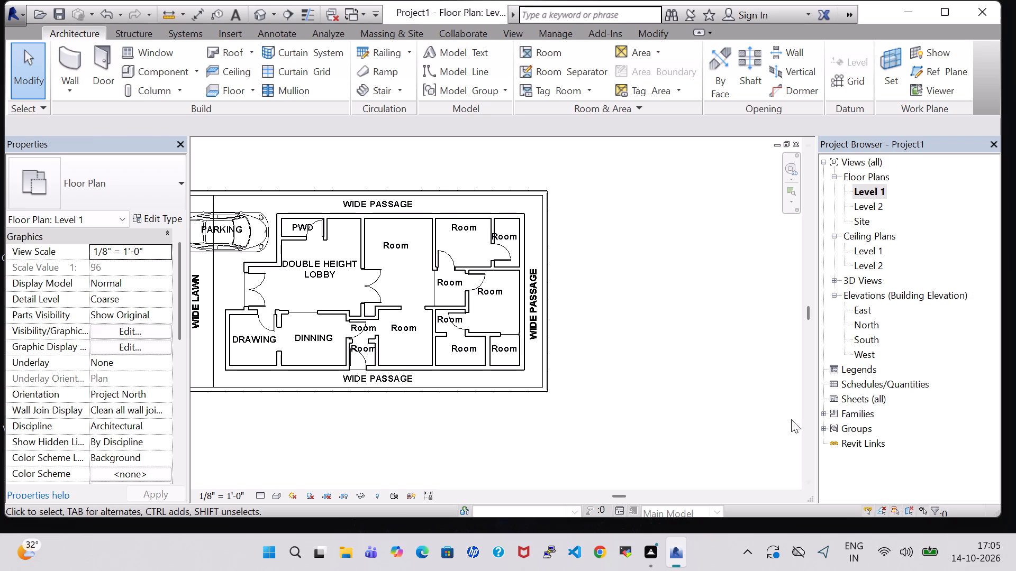
pyautogui.doubleClick(393, 241)
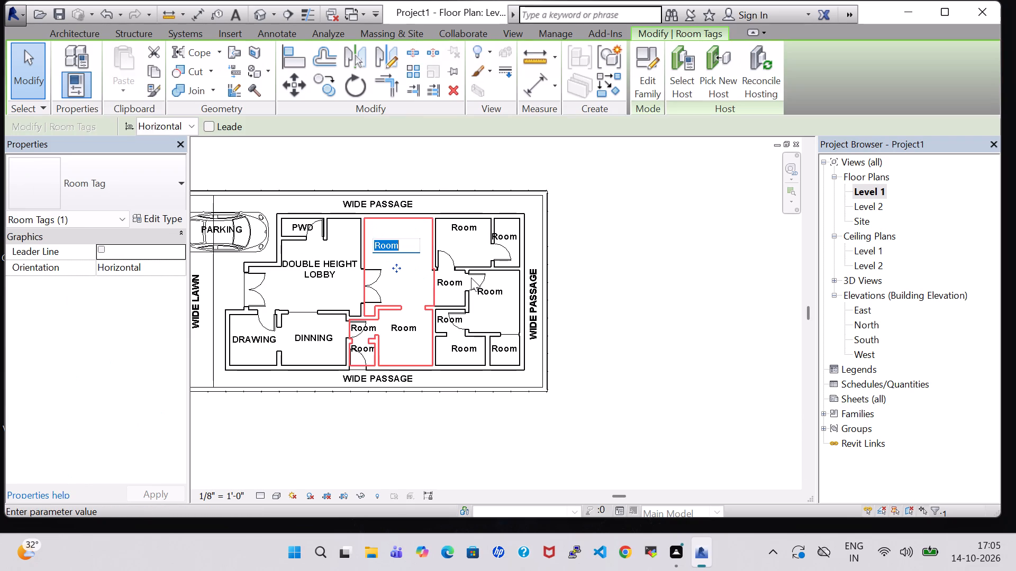
pyautogui.press('BackSpace')
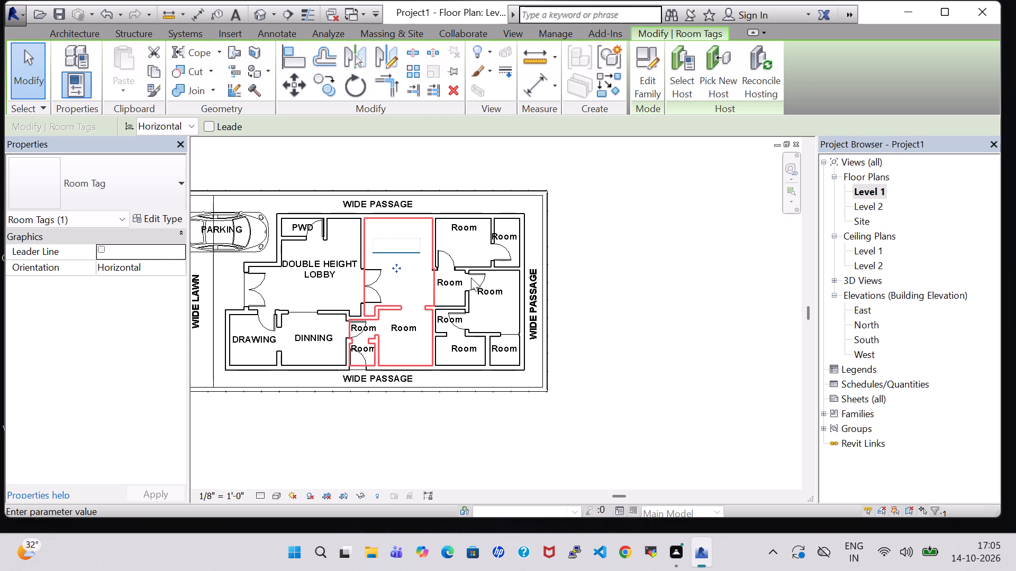
pyautogui.write('LOUNAGE')
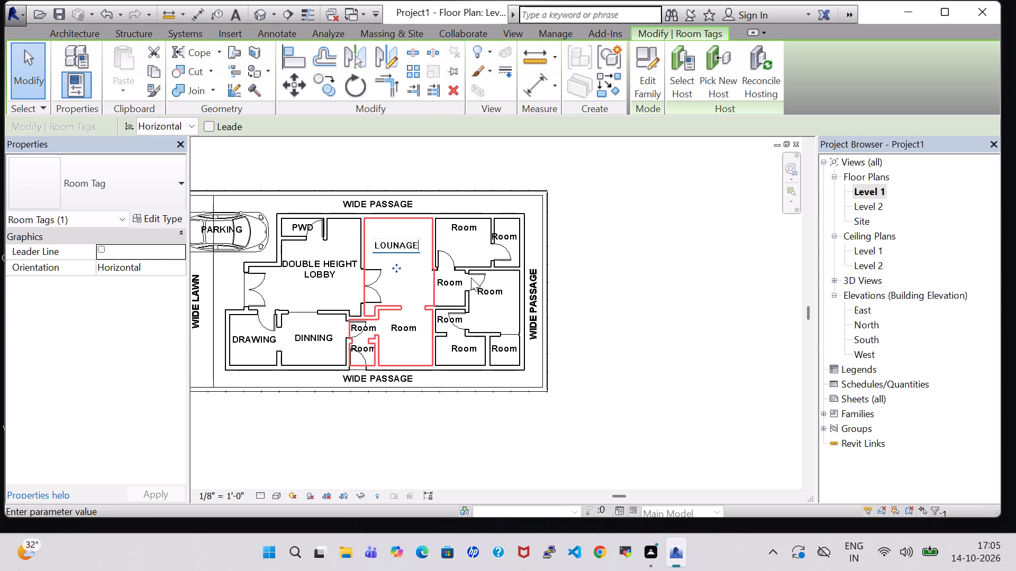
pyautogui.press('Left')
pyautogui.press('Left')
pyautogui.press('BackSpace')
pyautogui.press('Return')
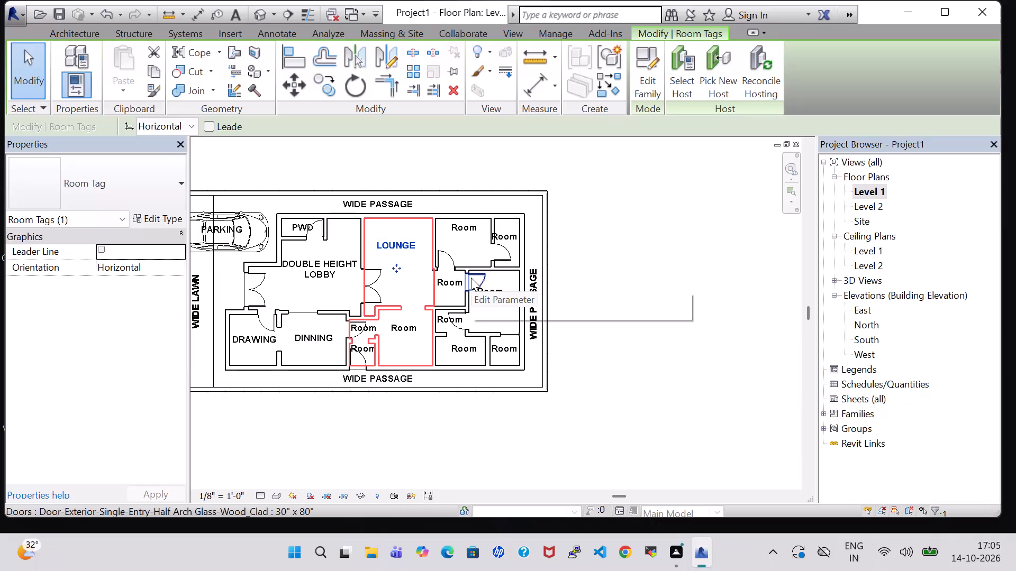
pyautogui.click(614, 291)
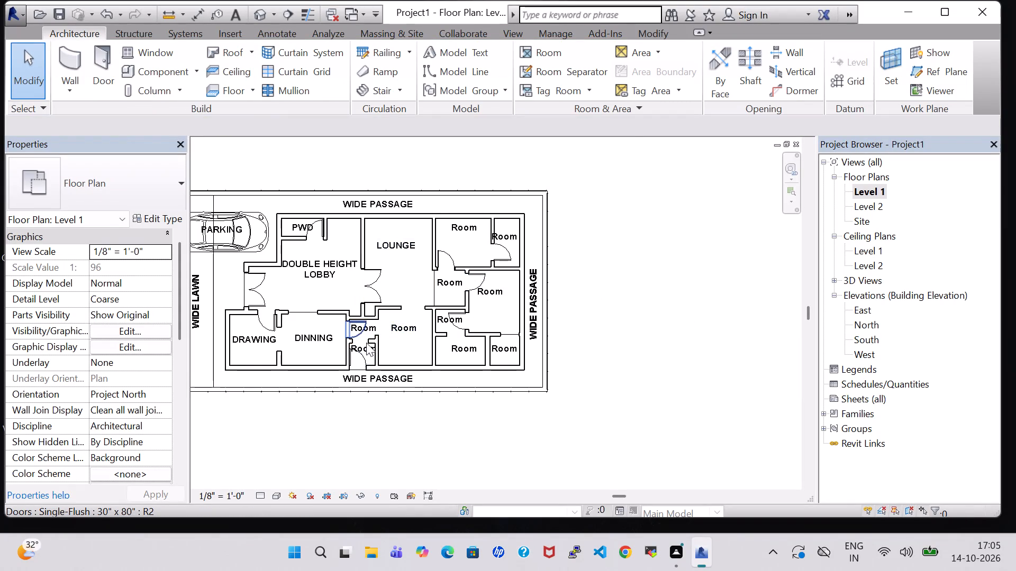
# Rename the room directly south of the lounge as KITCHEN, all in capitals.
pyautogui.scroll(4, 366, 343)
pyautogui.doubleClick(439, 317)
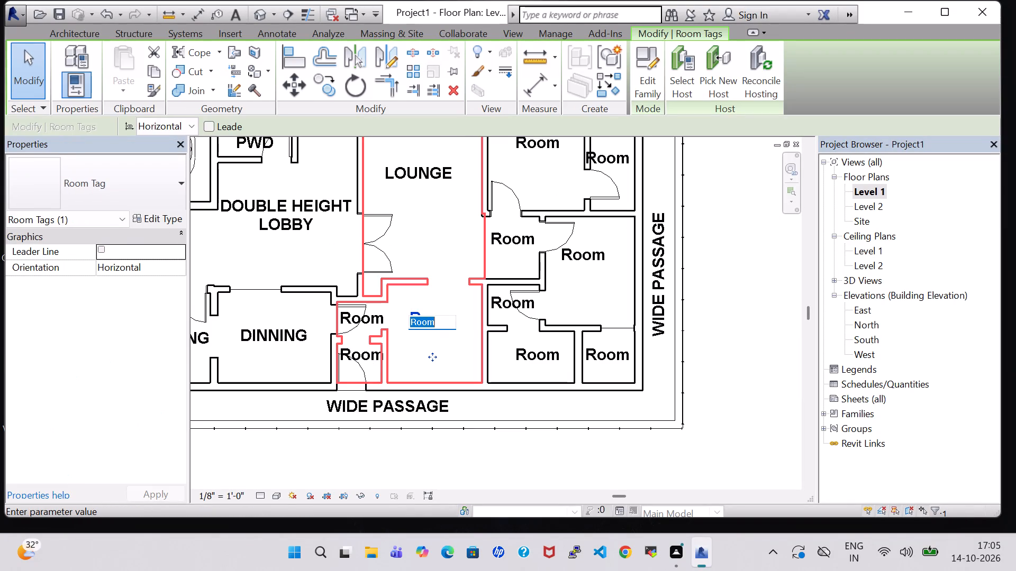
pyautogui.press('BackSpace')
pyautogui.write('KITCHEN')
pyautogui.press('Return')
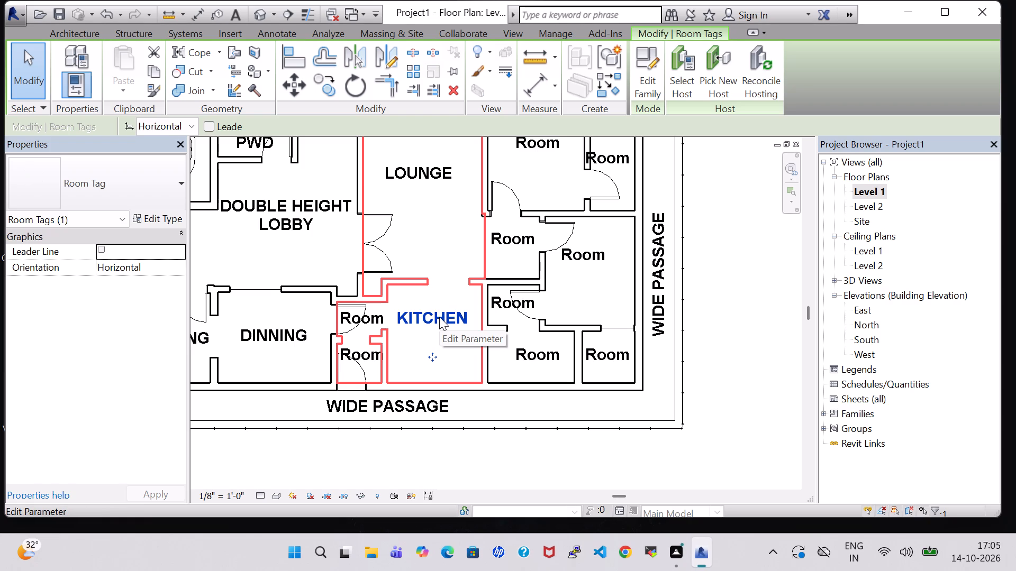
pyautogui.click(367, 357)
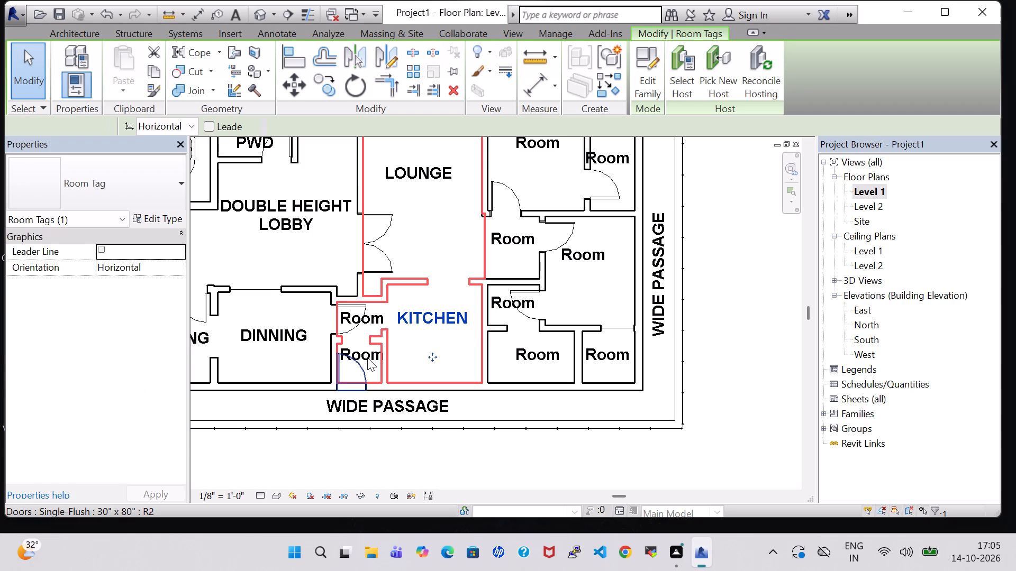
pyautogui.click(439, 352)
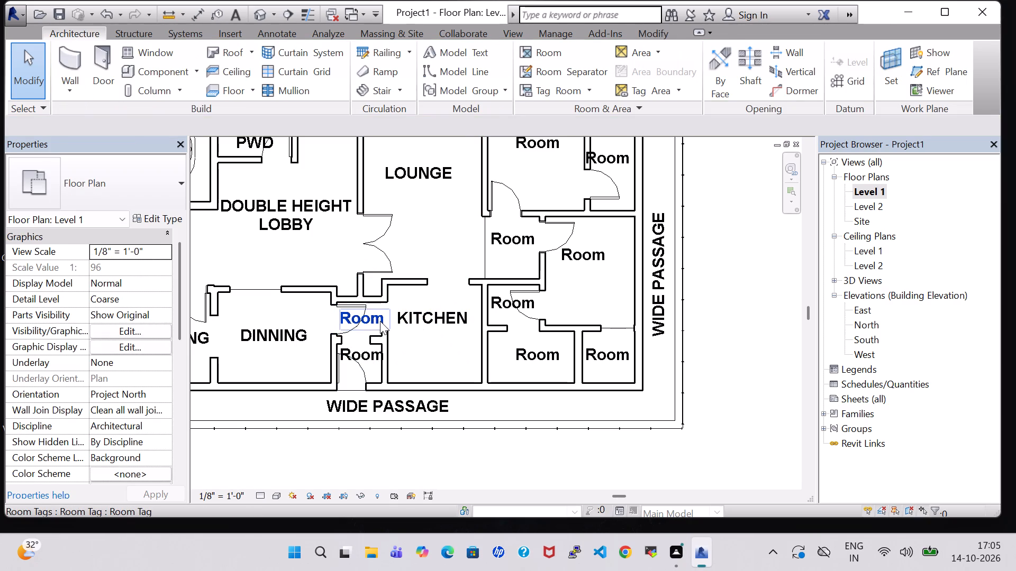
# Rename the upper of the two small rooms between DINNING and KITCHEN as Pantery+ups.
pyautogui.doubleClick(380, 321)
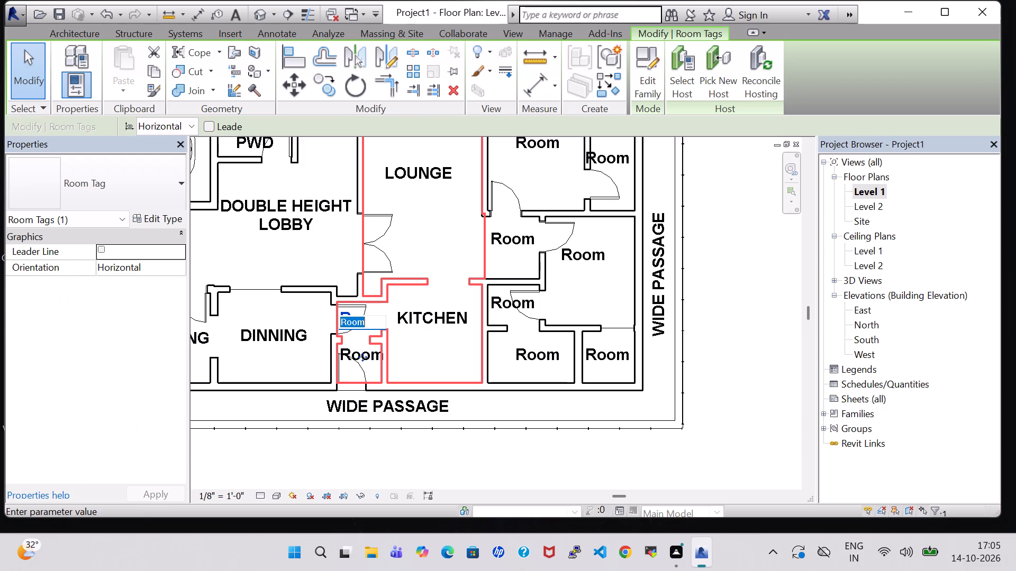
pyautogui.press('BackSpace')
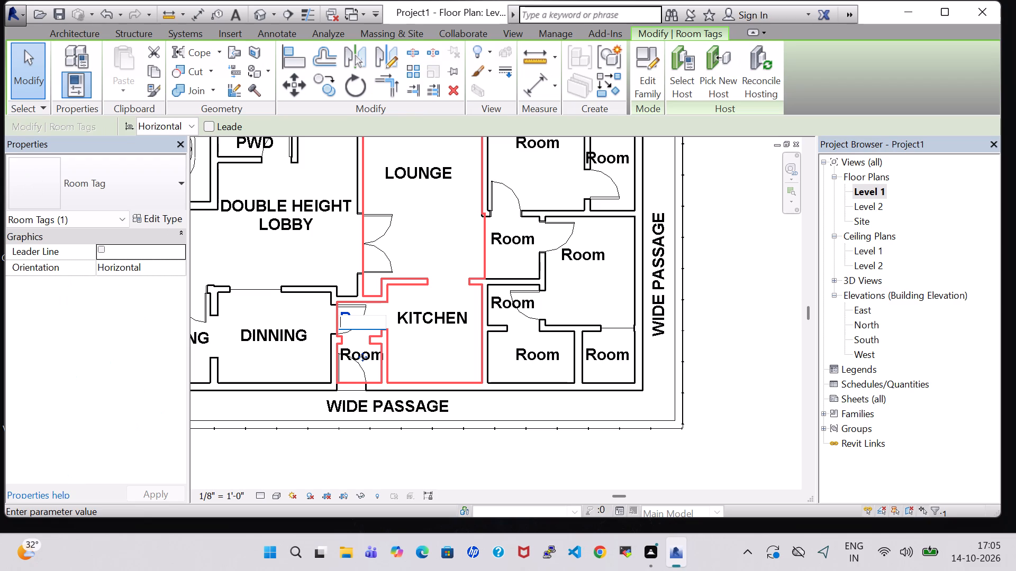
pyautogui.write('antery')
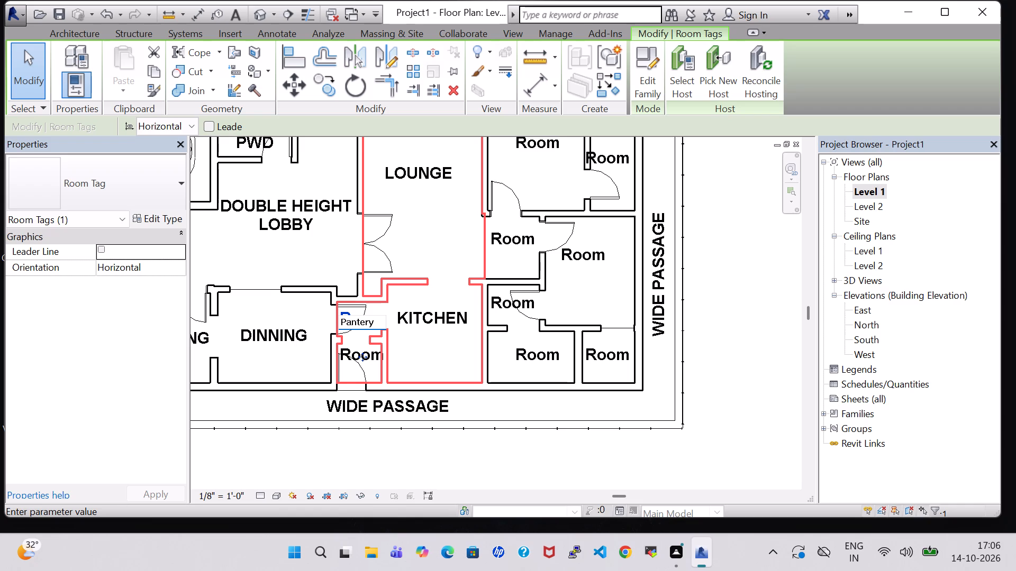
pyautogui.press('=')
pyautogui.press('BackSpace')
pyautogui.hotkey('shift', '+')
pyautogui.write('ups')
pyautogui.press('Return')
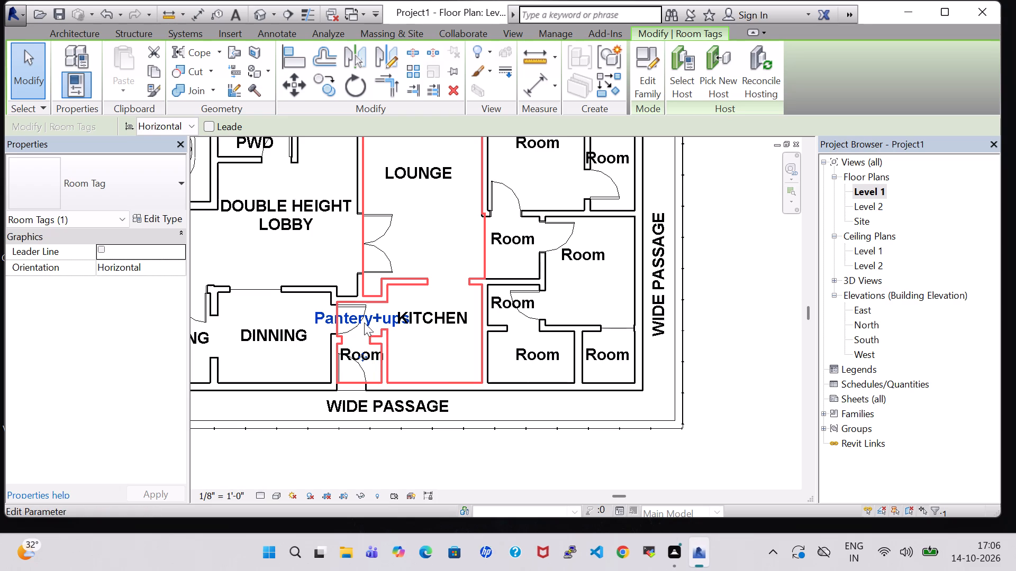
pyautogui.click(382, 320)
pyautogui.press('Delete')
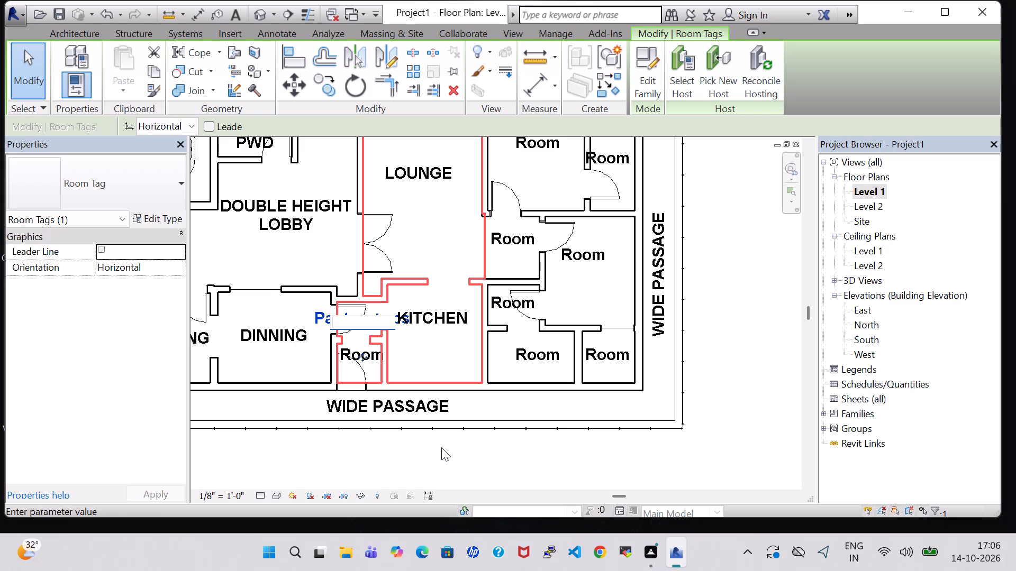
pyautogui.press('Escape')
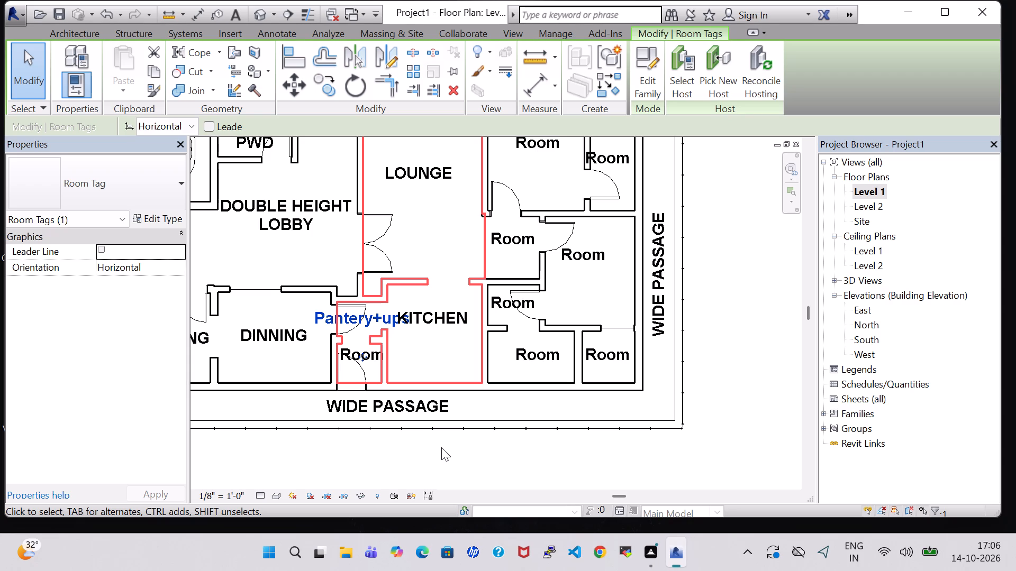
# Shorten the name of the upper small room between DINNING and KITCHEN to Pantery.
pyautogui.click(382, 320)
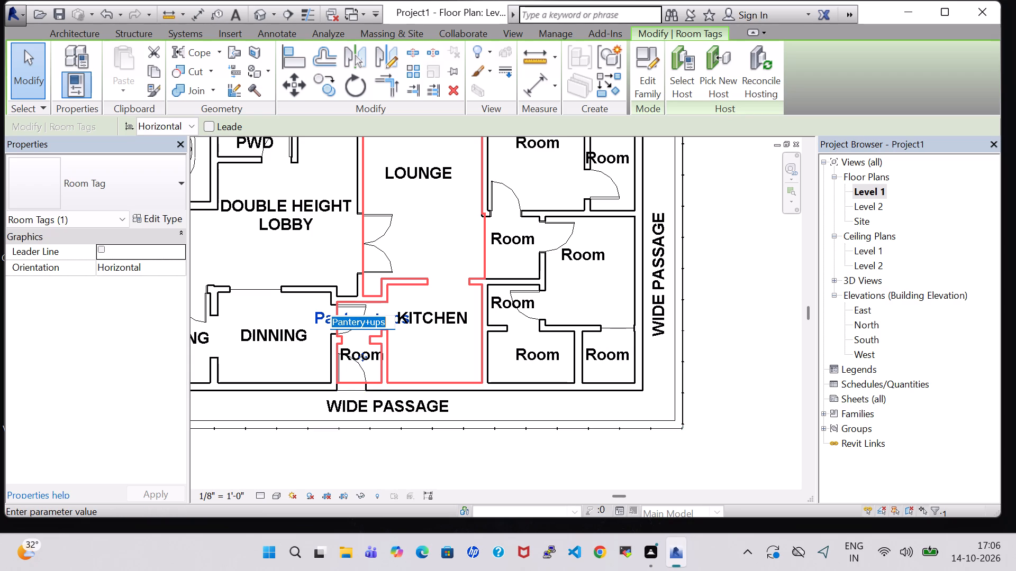
pyautogui.click(386, 323)
pyautogui.press('BackSpace')
pyautogui.press('BackSpace')
pyautogui.press('BackSpace')
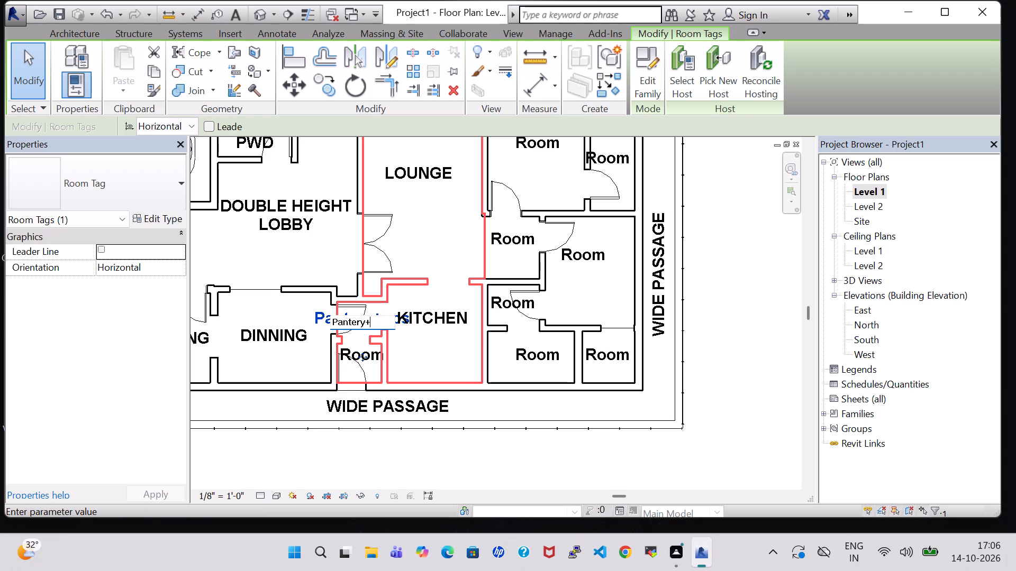
pyautogui.press('BackSpace')
pyautogui.press('Return')
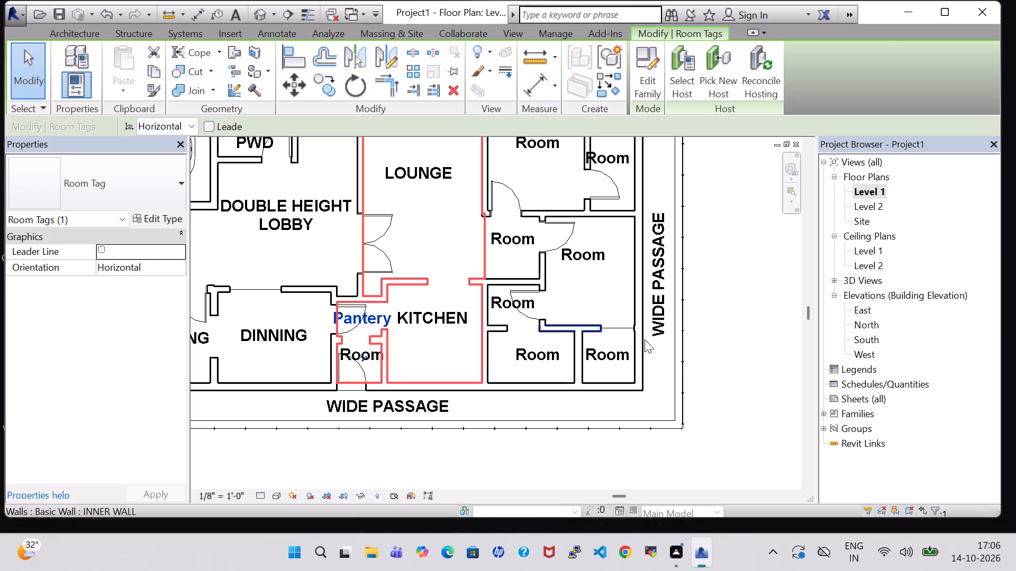
pyautogui.click(747, 342)
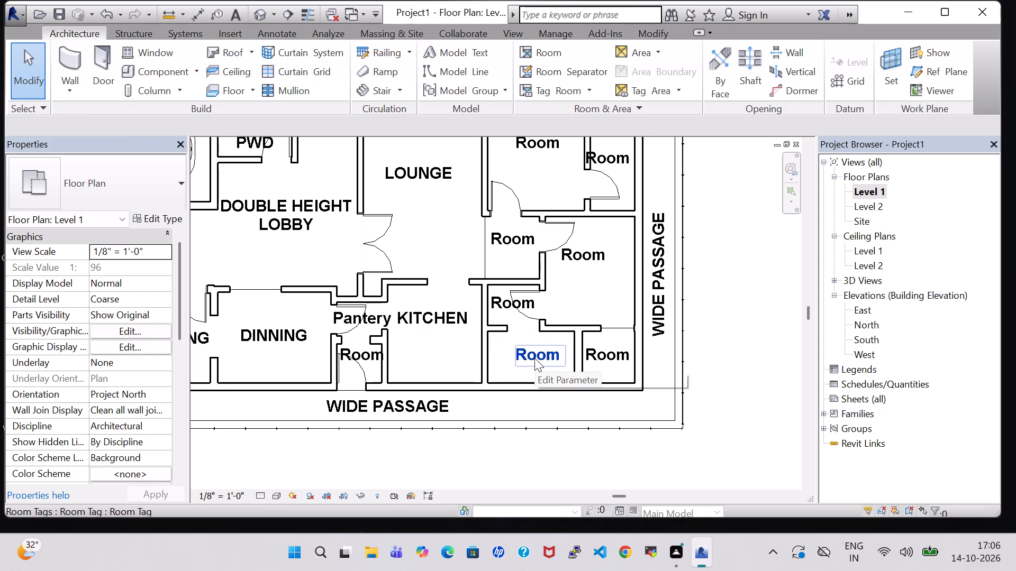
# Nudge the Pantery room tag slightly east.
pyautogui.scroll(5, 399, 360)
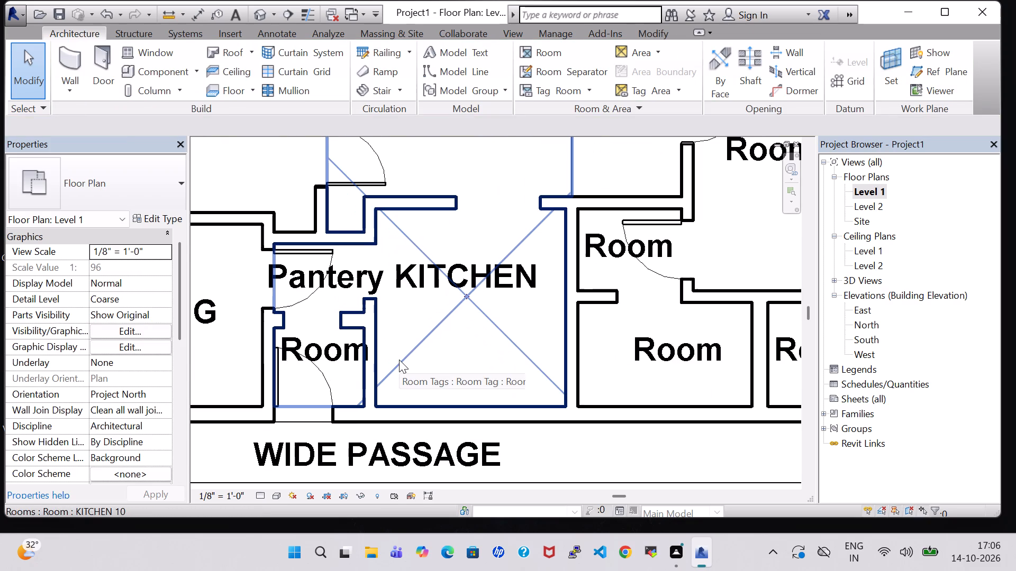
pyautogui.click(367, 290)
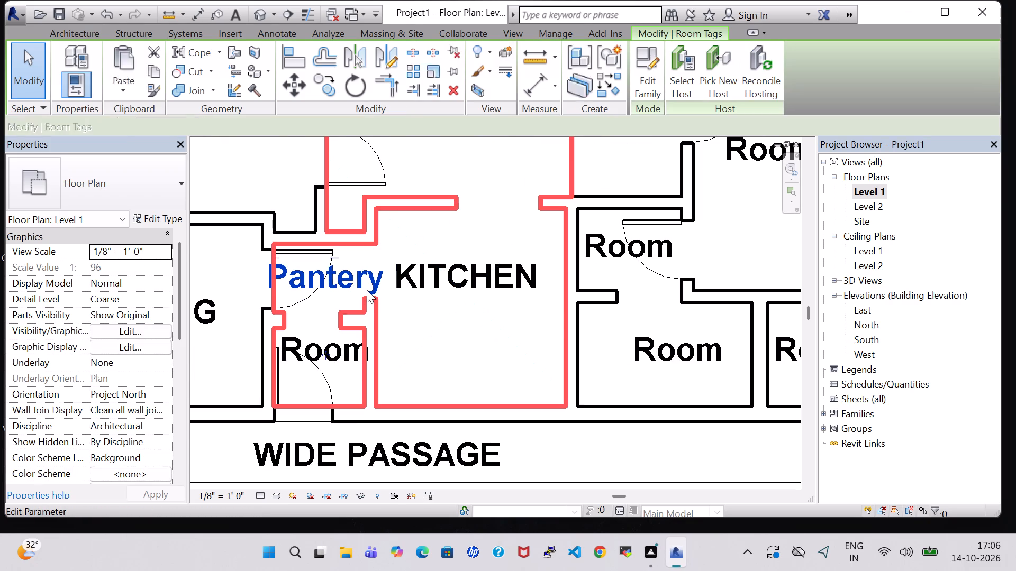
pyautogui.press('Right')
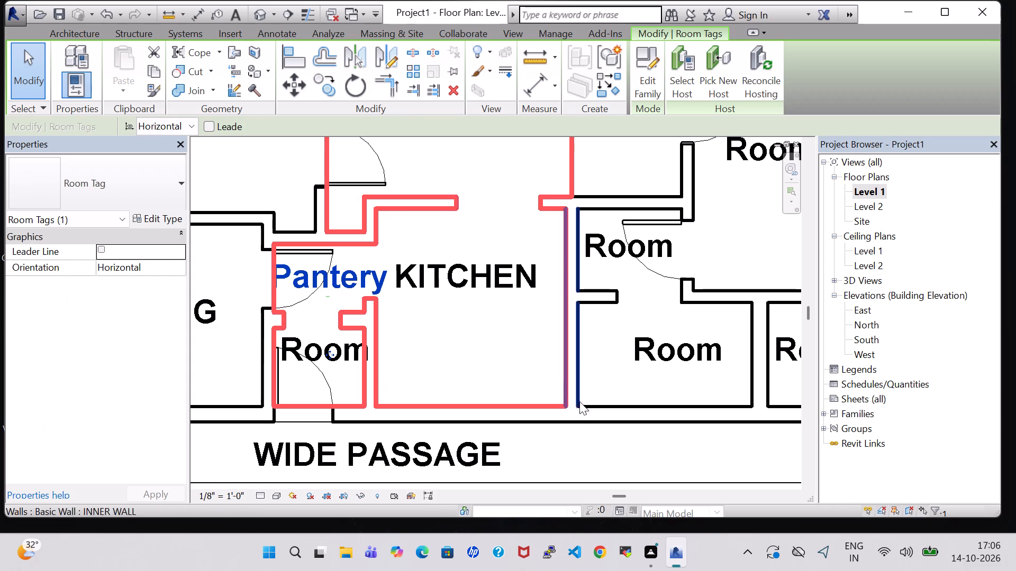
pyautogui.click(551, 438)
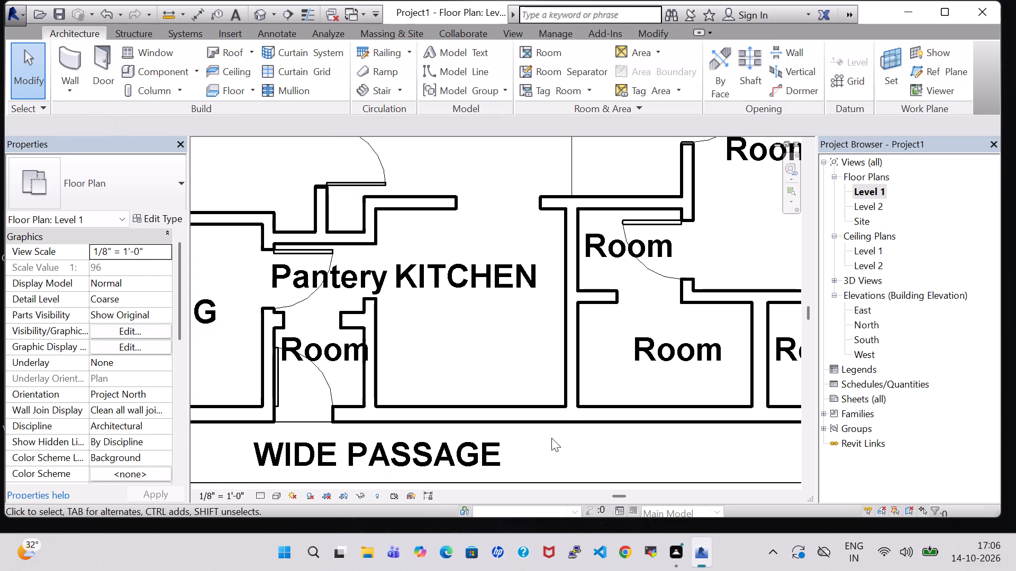
# Correct the spelling of the Pantery room name to Pantry.
pyautogui.doubleClick(357, 271)
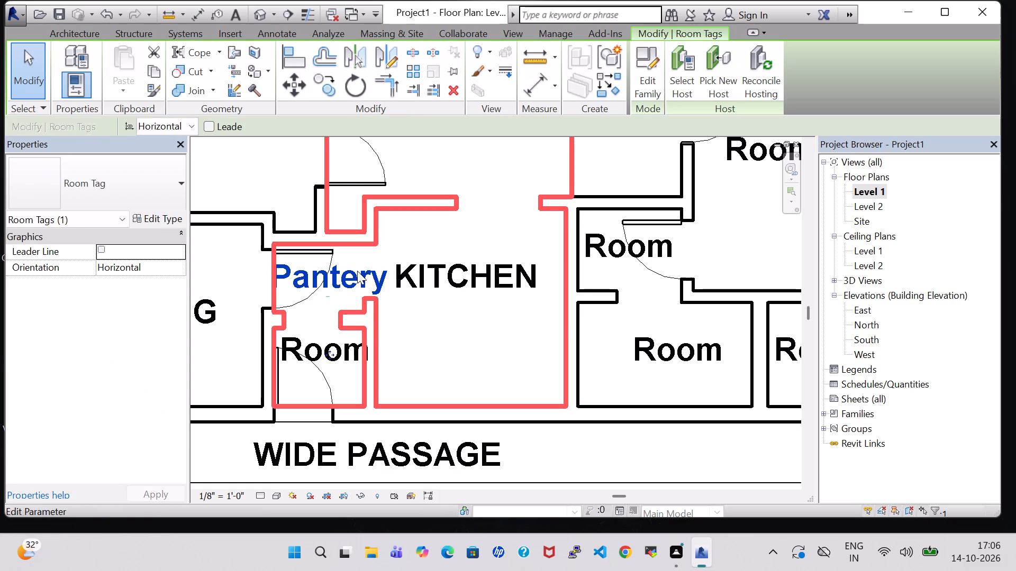
pyautogui.click(333, 291)
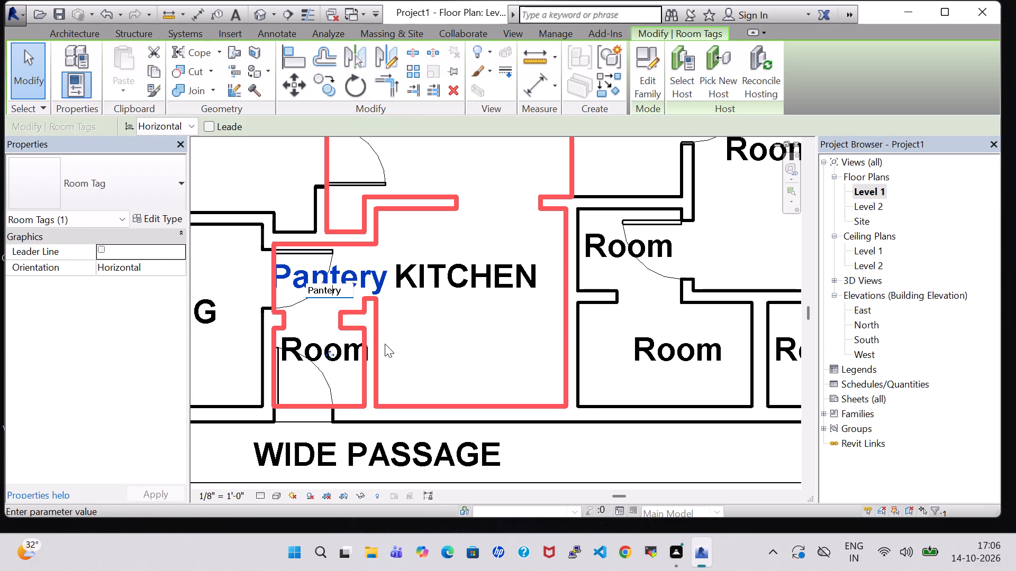
pyautogui.press('BackSpace')
pyautogui.press('Return')
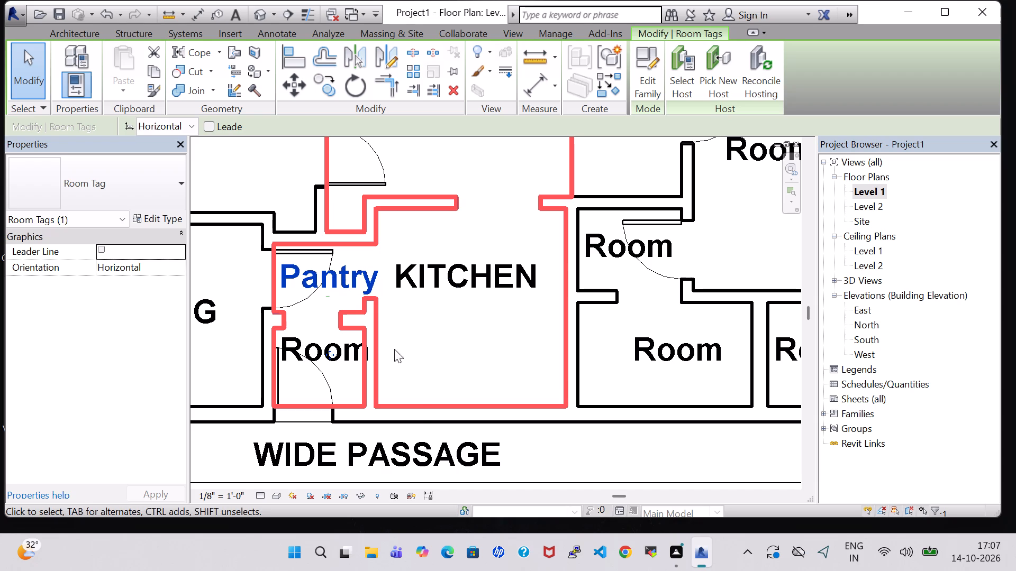
pyautogui.click(590, 457)
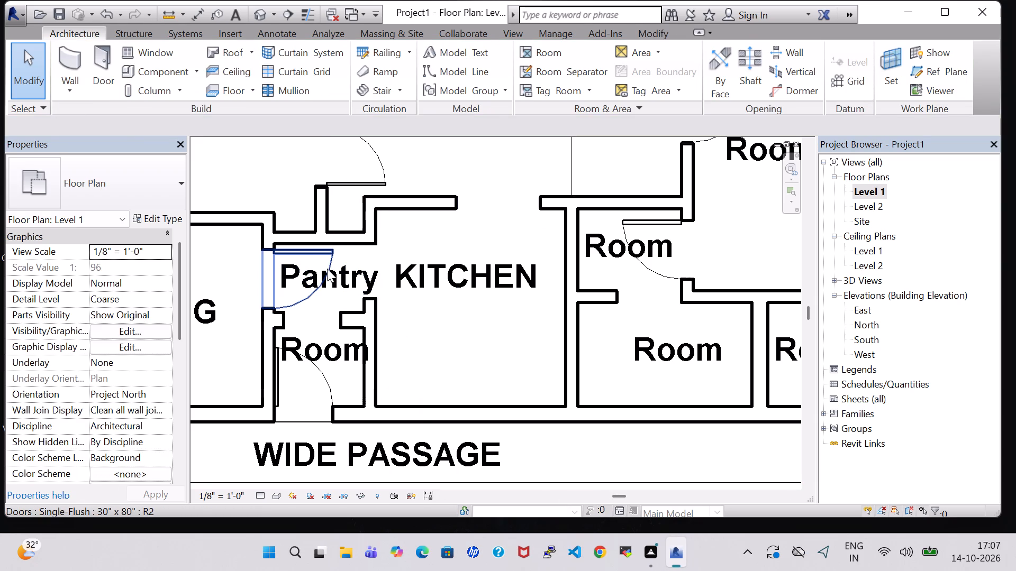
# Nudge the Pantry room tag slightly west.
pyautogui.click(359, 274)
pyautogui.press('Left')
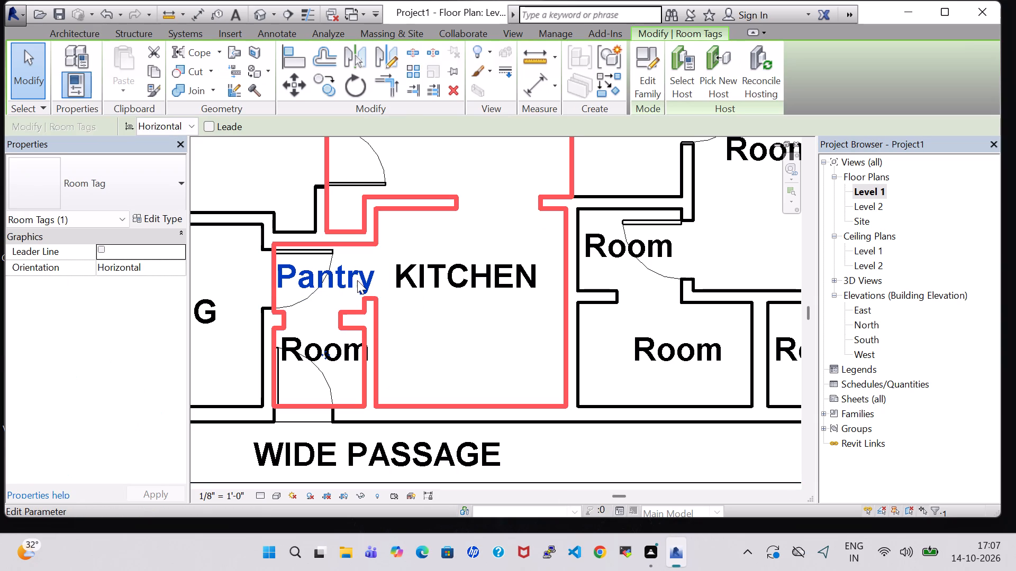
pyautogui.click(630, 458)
# Rename the small room directly south of the Pantry as Ser kit, with a capital S.
pyautogui.scroll(-1, 630, 454)
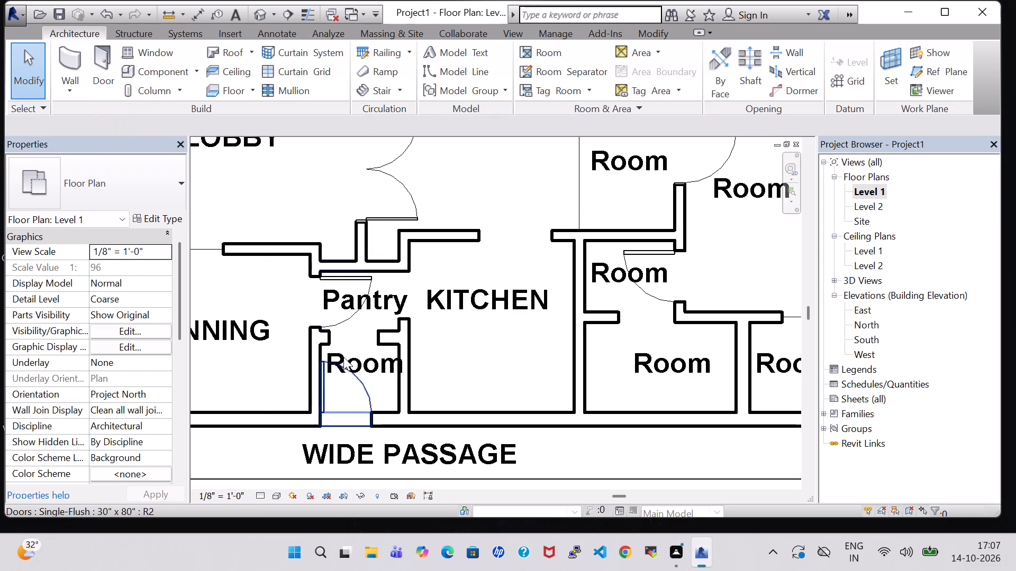
pyautogui.doubleClick(384, 373)
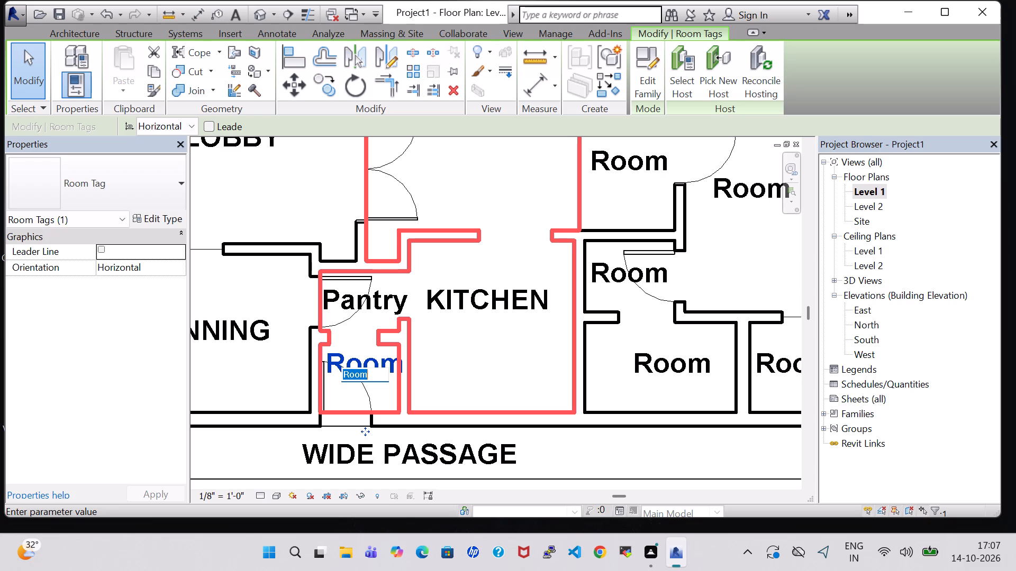
pyautogui.press('BackSpace')
pyautogui.write('ser')
pyautogui.press('space')
pyautogui.write('ki')
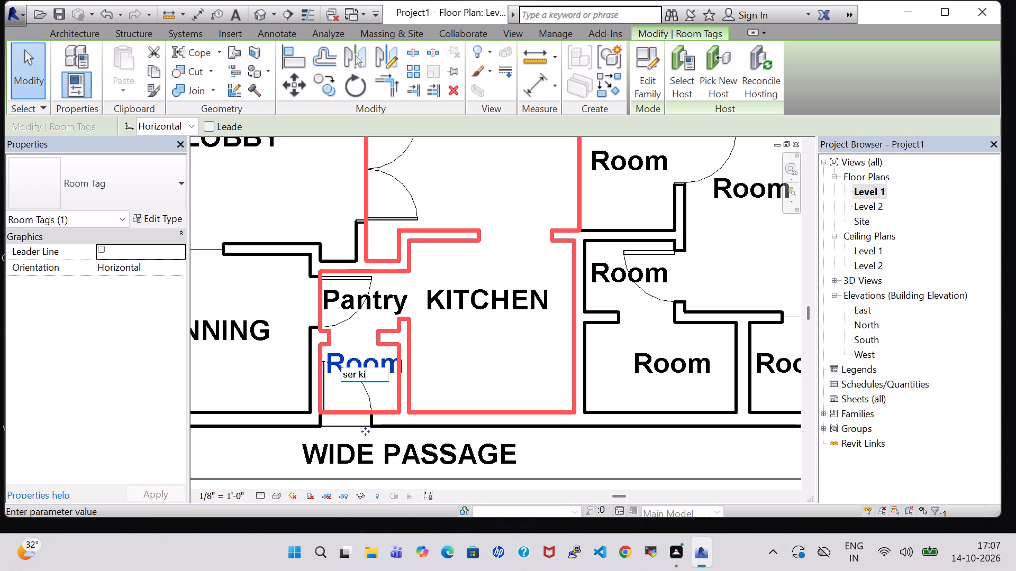
pyautogui.press('t')
pyautogui.press('Return')
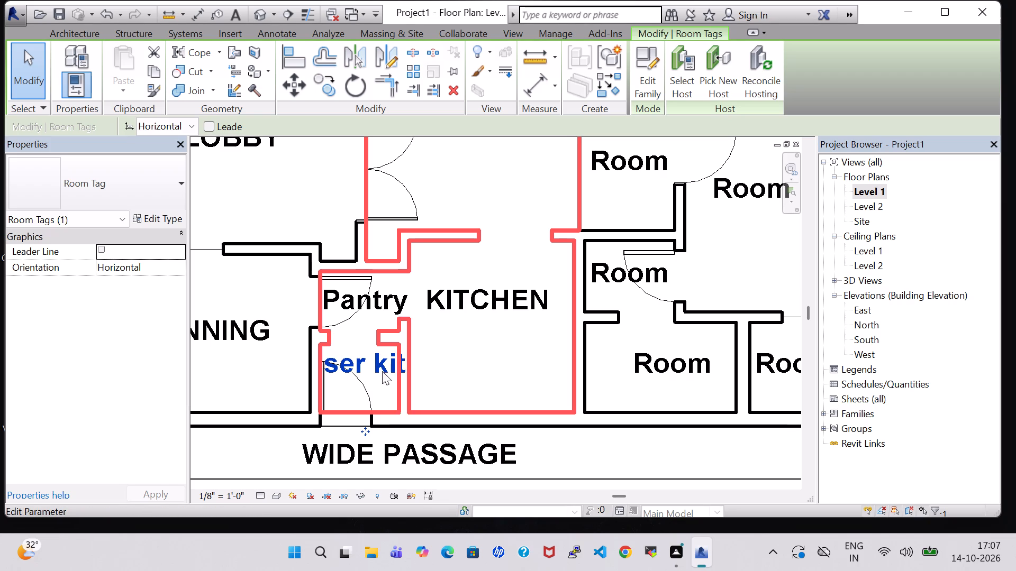
pyautogui.click(377, 369)
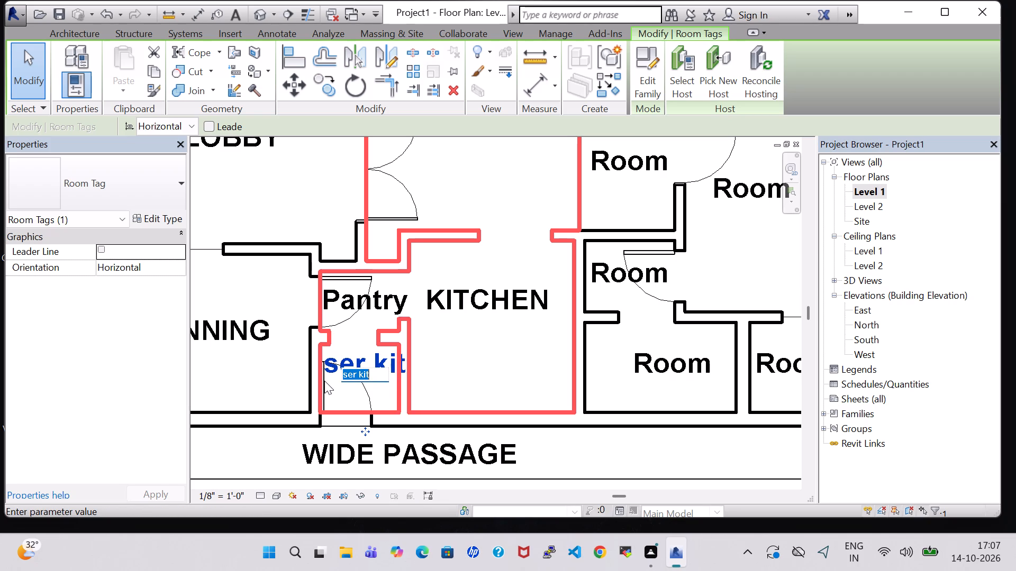
pyautogui.click(348, 376)
pyautogui.press('BackSpace')
pyautogui.press('Return')
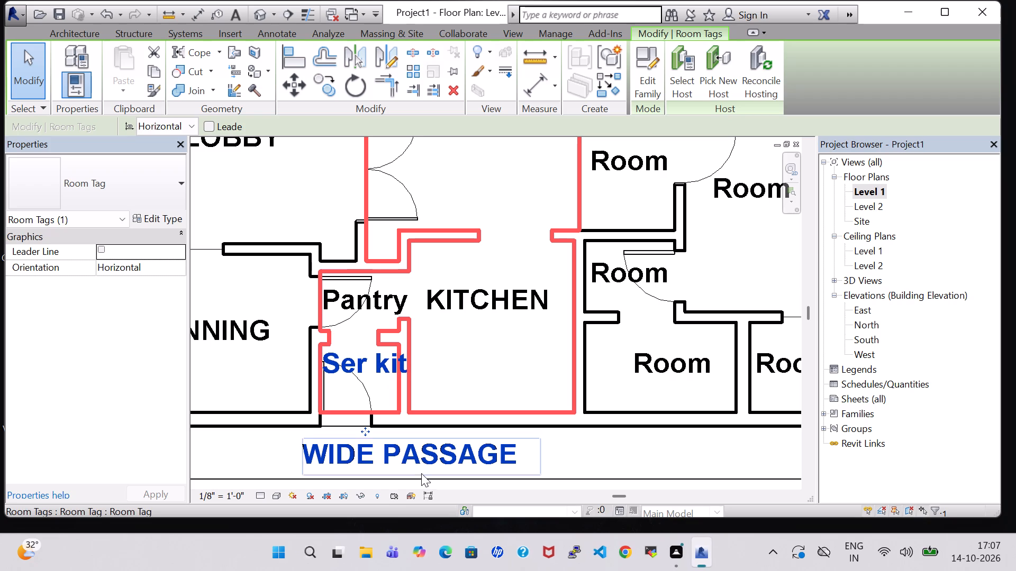
# Nudge the Ser kit tag one step west and two steps south within its room.
pyautogui.press('Left')
pyautogui.press('Down')
pyautogui.press('Down')
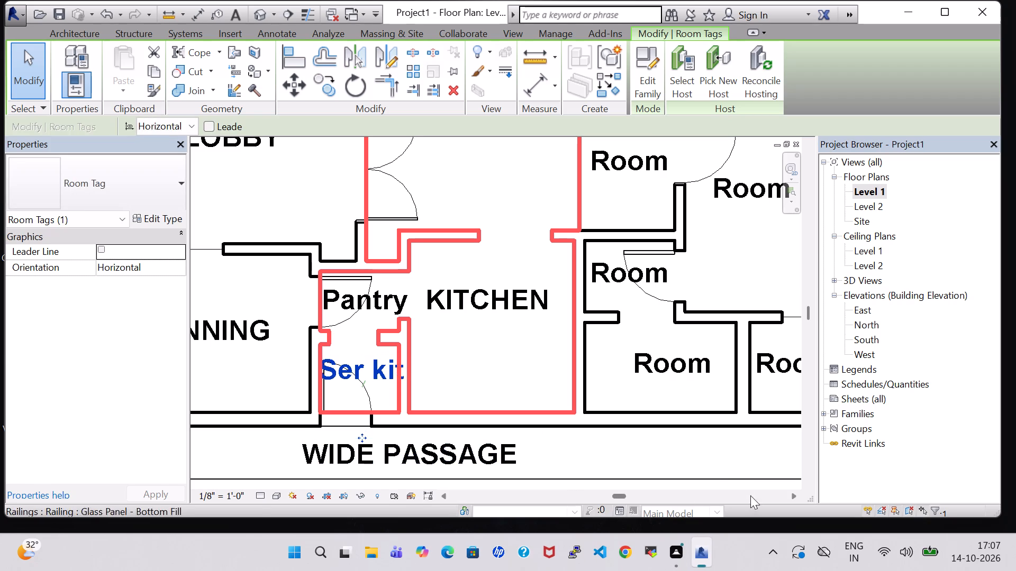
pyautogui.click(683, 441)
pyautogui.scroll(-4, 680, 445)
pyautogui.scroll(-1, 645, 411)
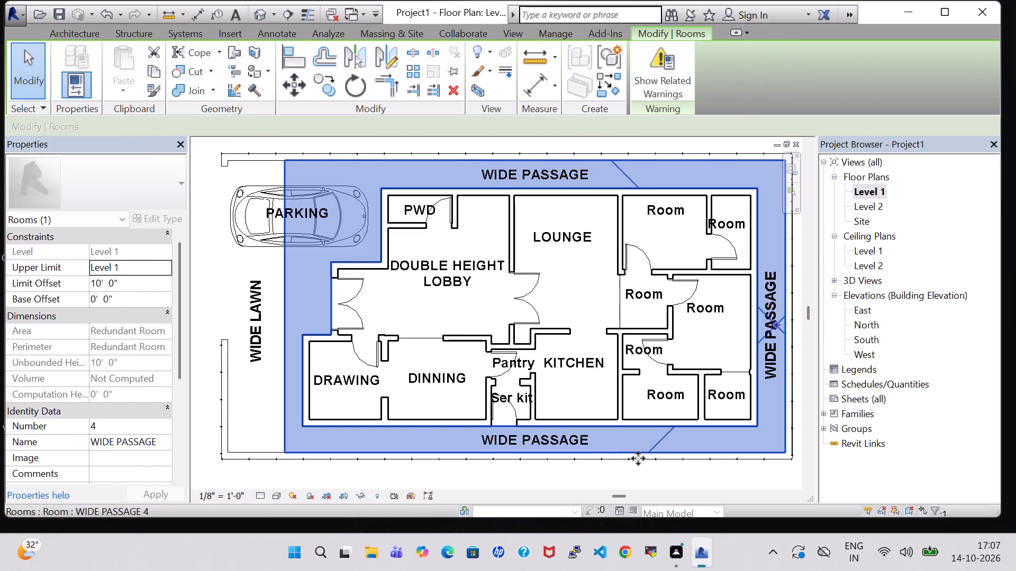
pyautogui.click(660, 483)
# Draw a short Generic - 8" wall running south from the Pantry's northeast corner, narrowing its opening to the KITCHEN.
pyautogui.scroll(-2, 592, 420)
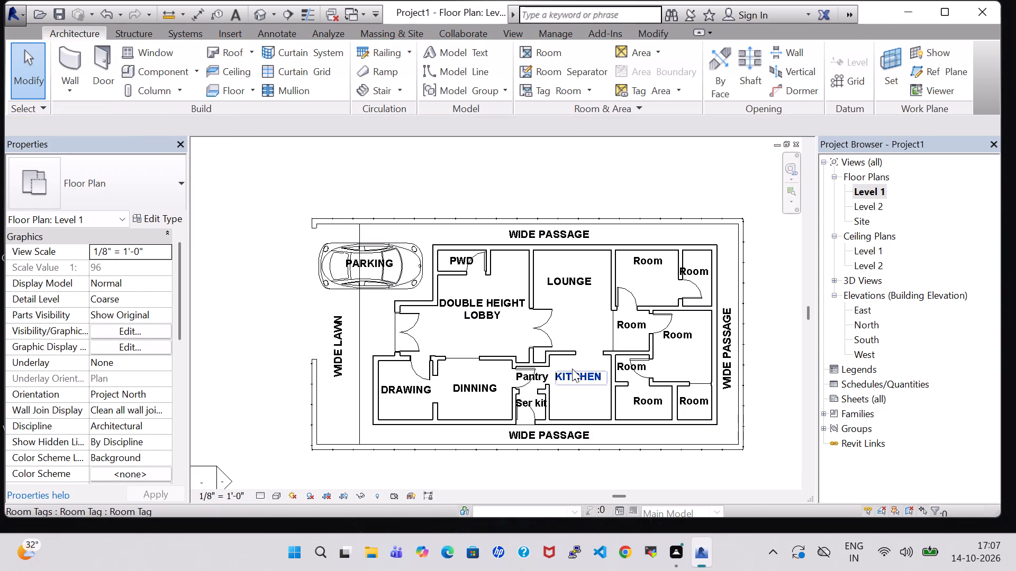
pyautogui.moveTo(580, 382); pyautogui.dragTo(562, 386, button='middle')
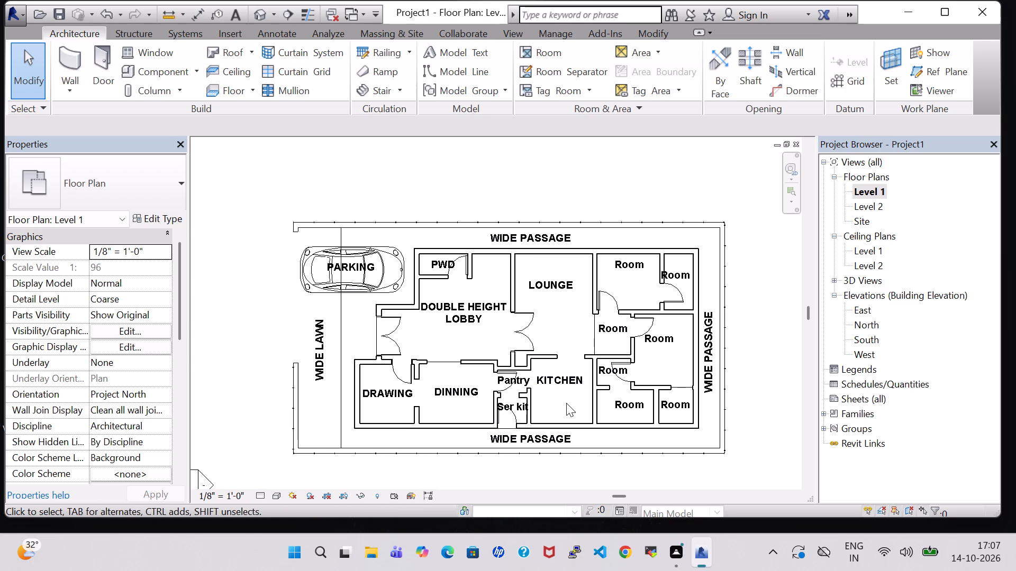
pyautogui.scroll(3, 566, 403)
pyautogui.click(65, 53)
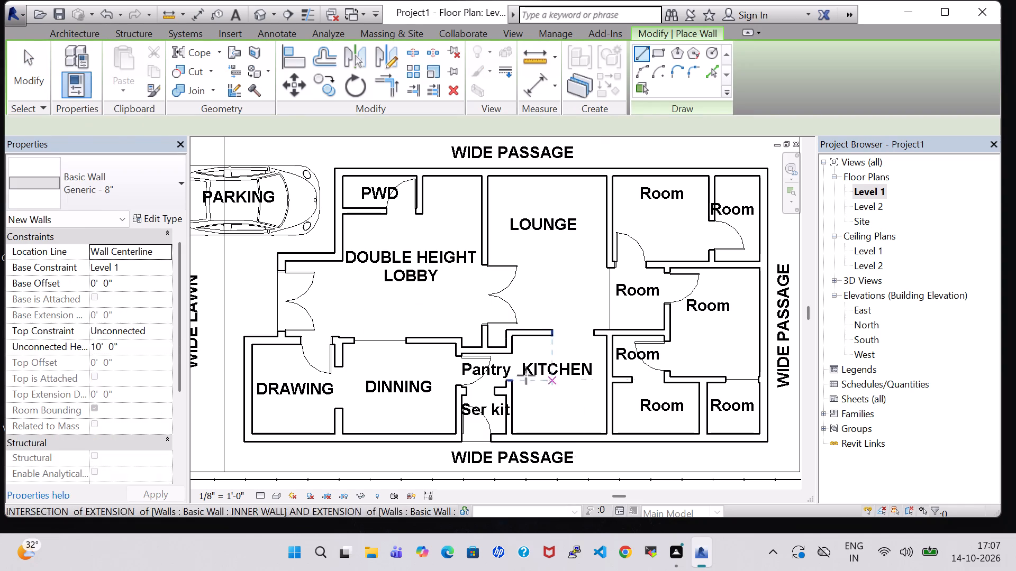
pyautogui.click(510, 353)
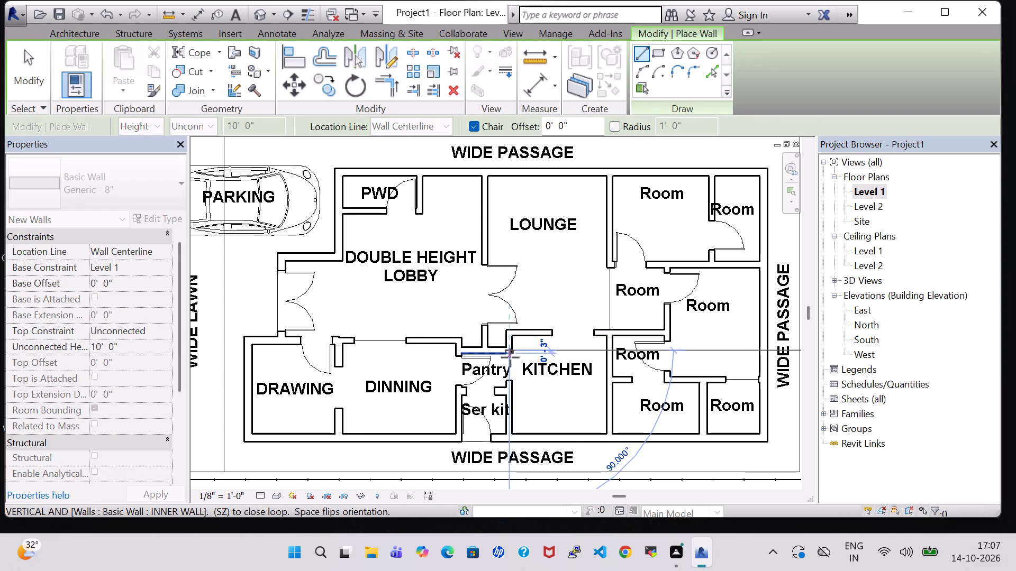
pyautogui.scroll(2, 510, 363)
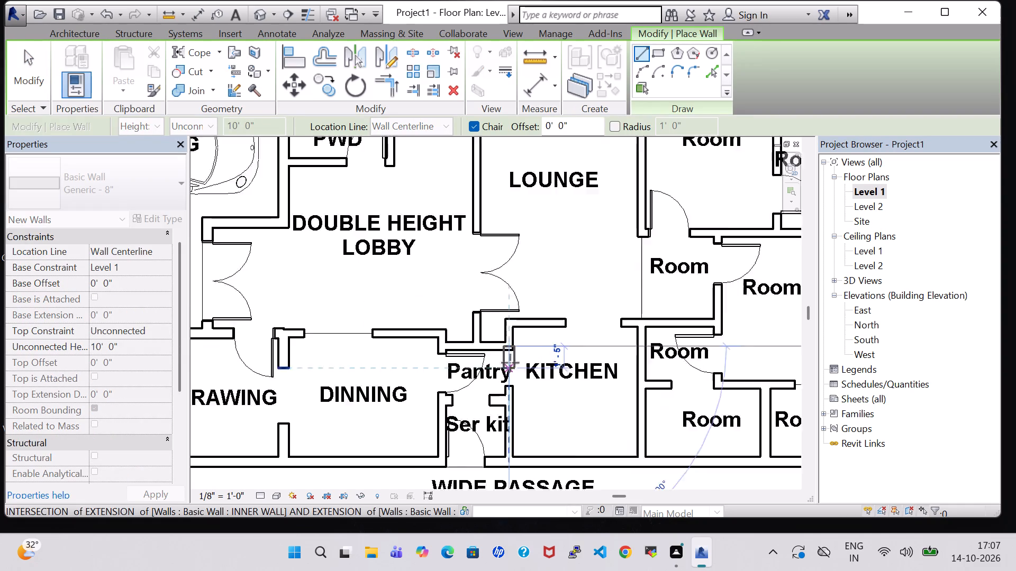
pyautogui.scroll(6, 510, 363)
pyautogui.click(506, 351)
pyautogui.scroll(-3, 557, 351)
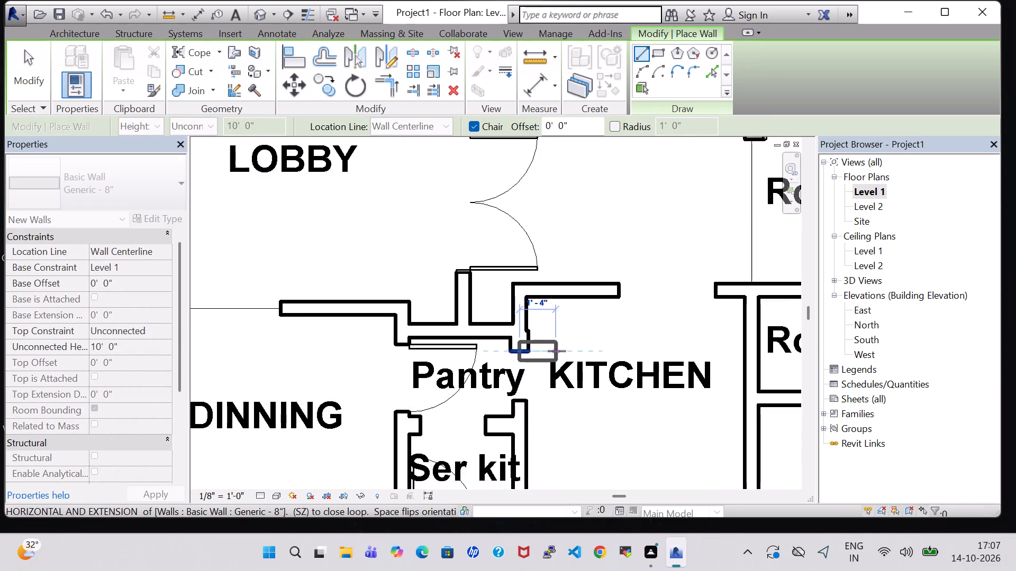
pyautogui.scroll(-1, 557, 351)
pyautogui.press('Escape')
pyautogui.press('Escape')
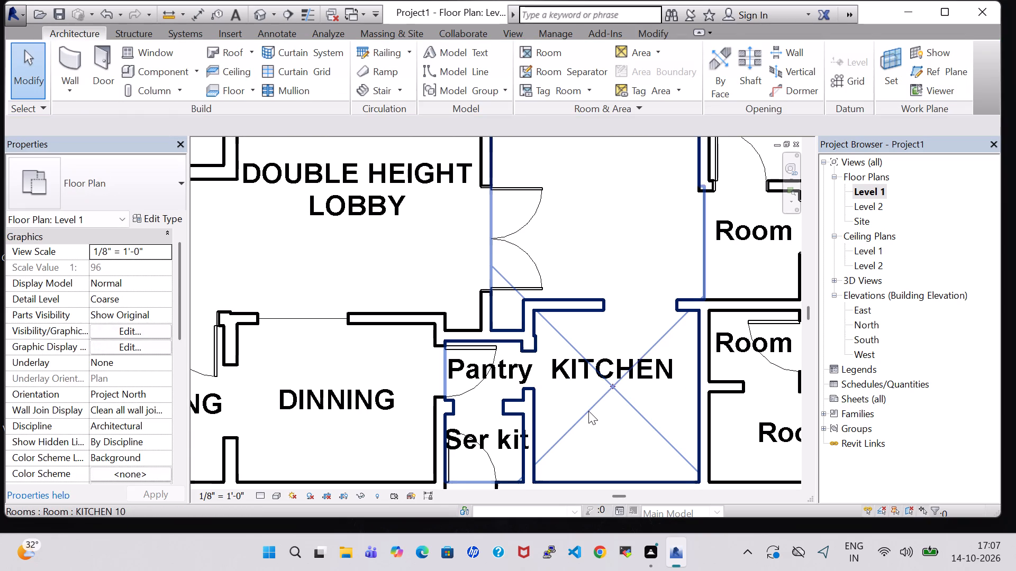
# Draw a room separation line across the remaining opening between the Pantry and the KITCHEN, keeping the existing rooms.
pyautogui.scroll(-1, 581, 410)
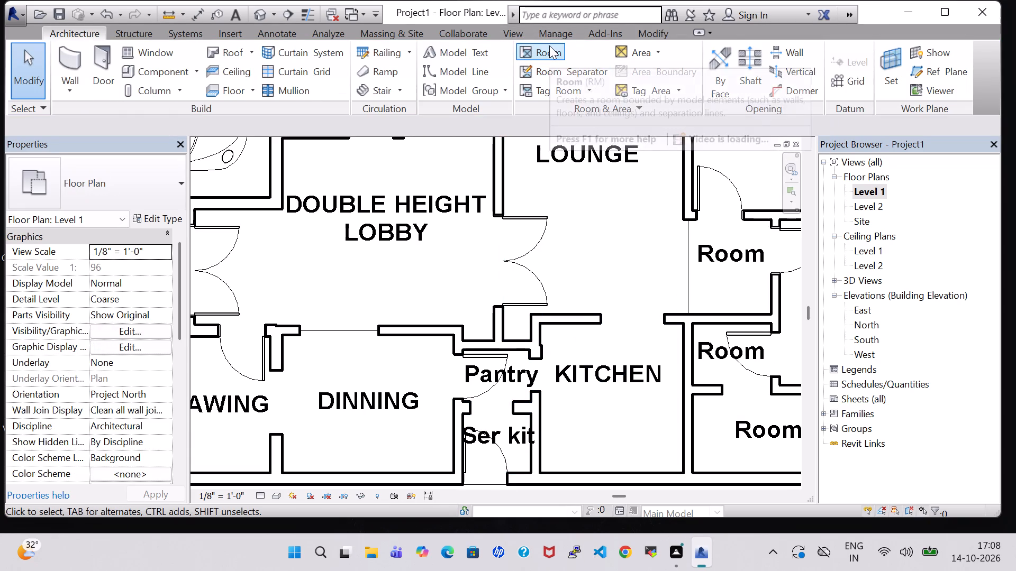
pyautogui.click(552, 72)
pyautogui.scroll(3, 554, 321)
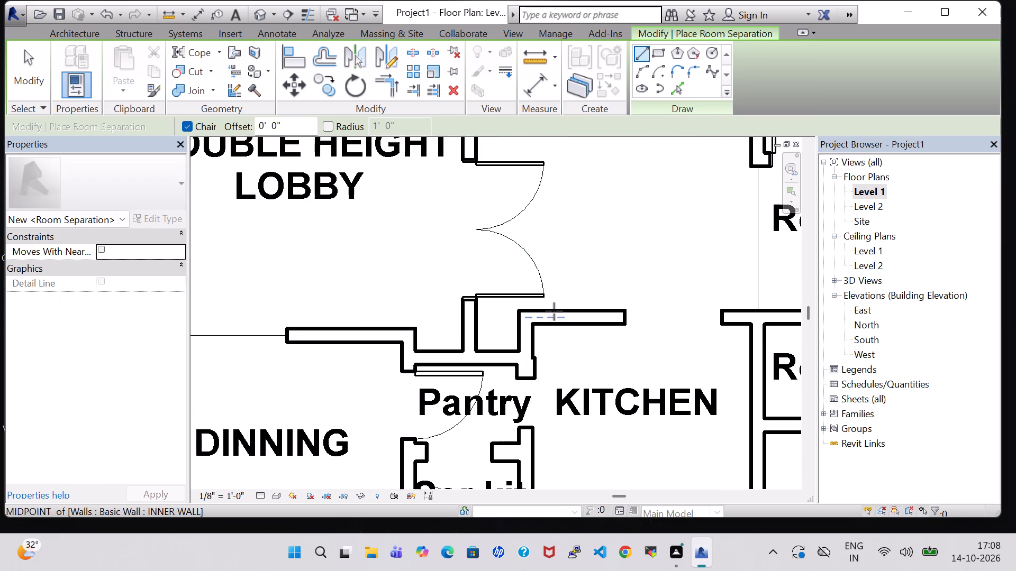
pyautogui.click(524, 379)
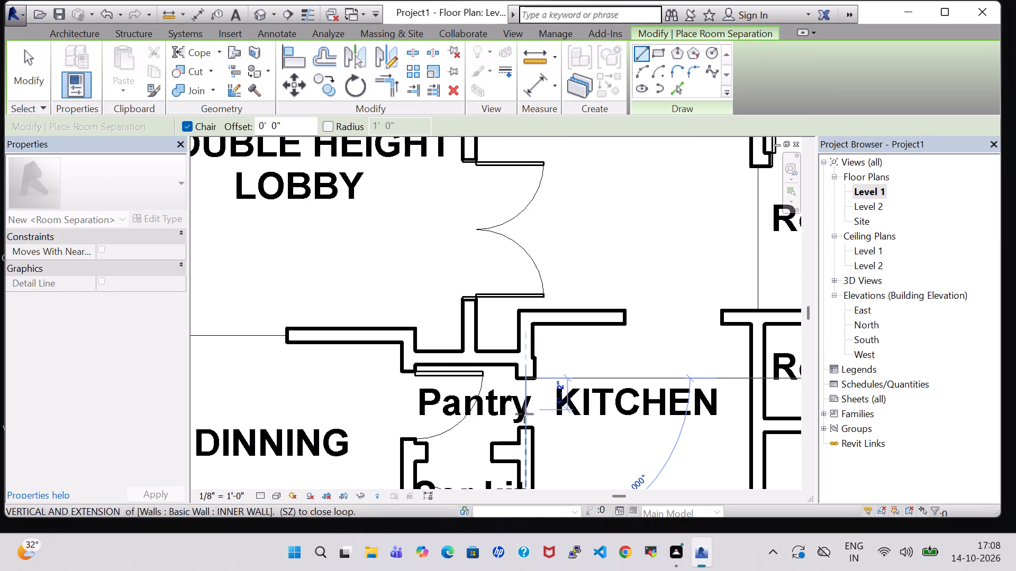
pyautogui.click(524, 427)
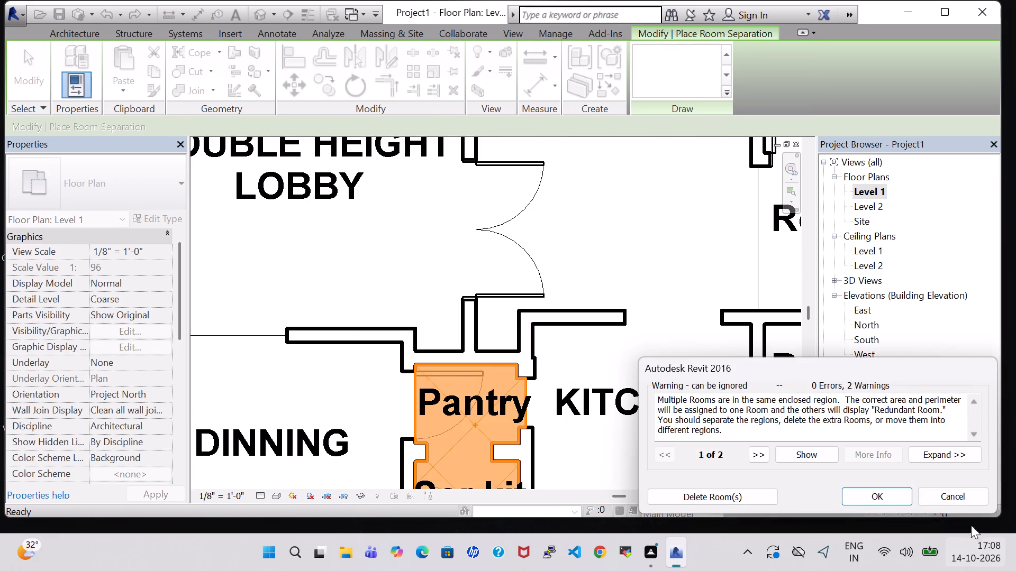
pyautogui.click(888, 495)
pyautogui.scroll(-2, 433, 198)
pyautogui.scroll(-3, 518, 245)
pyautogui.scroll(-1, 570, 297)
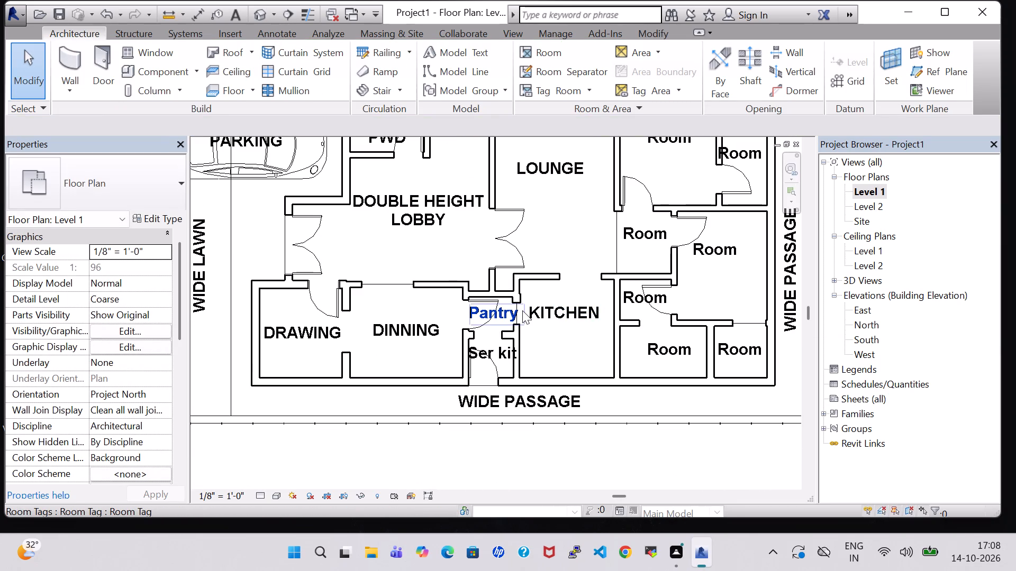
# Rename the large room directly east of the LOUNGE as BED ROOM and nudge its tag four steps south.
pyautogui.middleClick(549, 367)
pyautogui.scroll(-1, 549, 367)
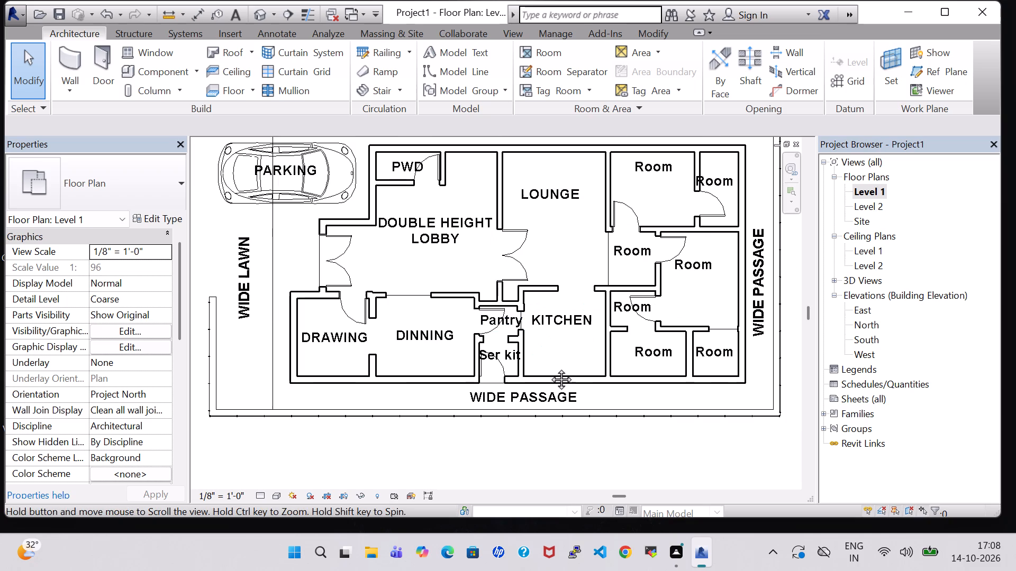
pyautogui.moveTo(685, 438); pyautogui.dragTo(578, 464, button='middle')
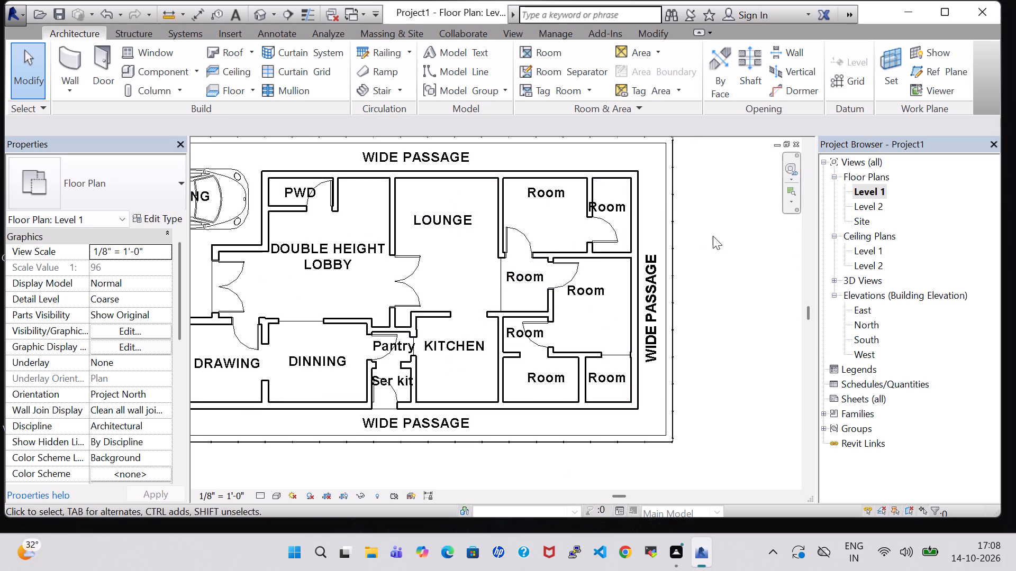
pyautogui.doubleClick(554, 191)
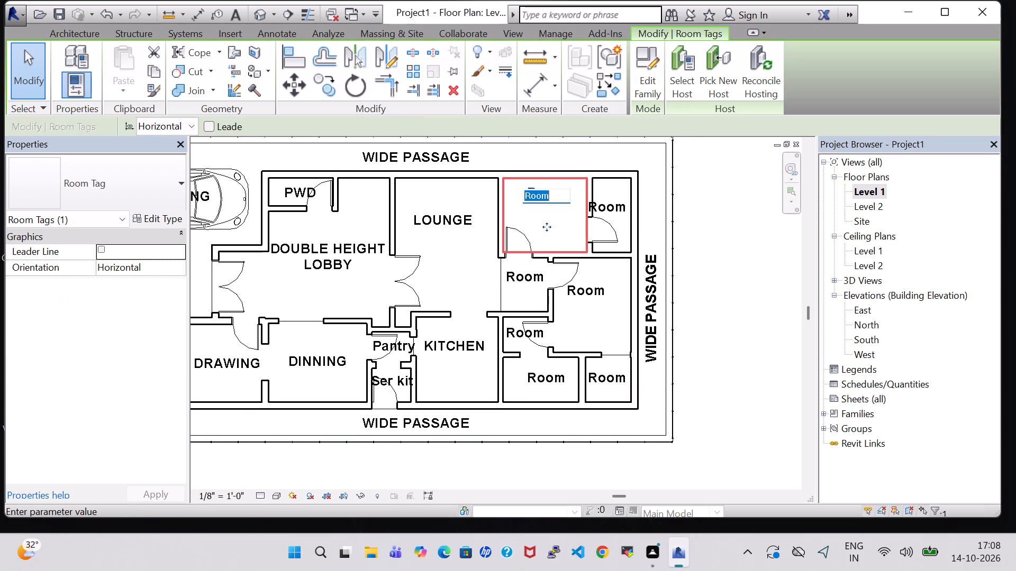
pyautogui.press('BackSpace')
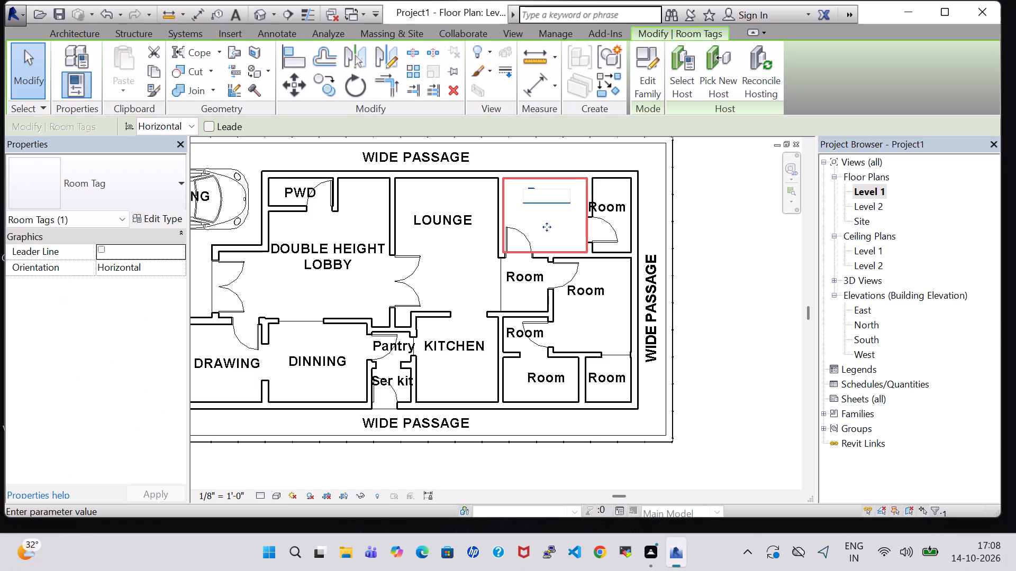
pyautogui.write('BED ROOM')
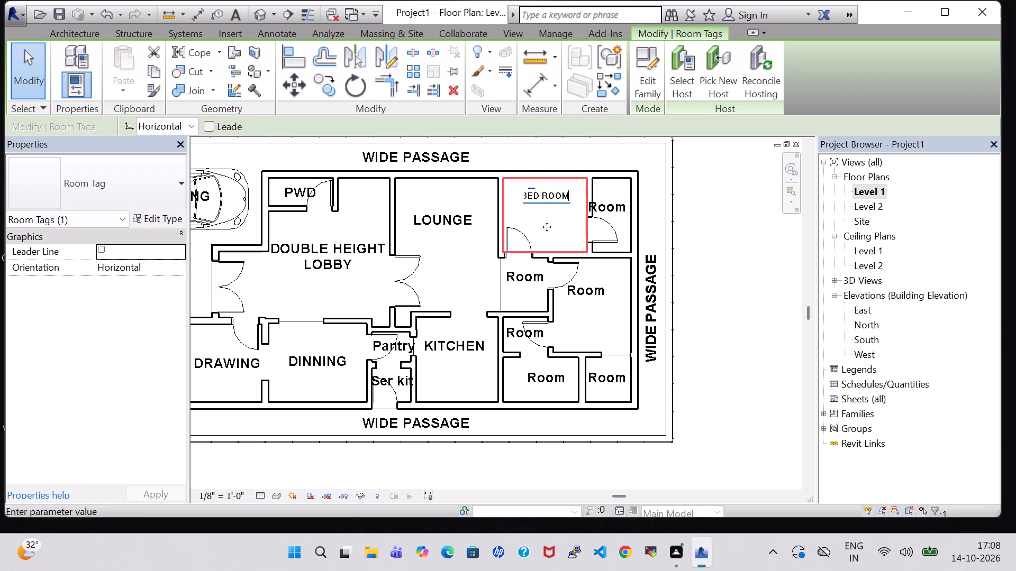
pyautogui.press('Return')
pyautogui.press('Down')
pyautogui.press('Down')
pyautogui.press('Down')
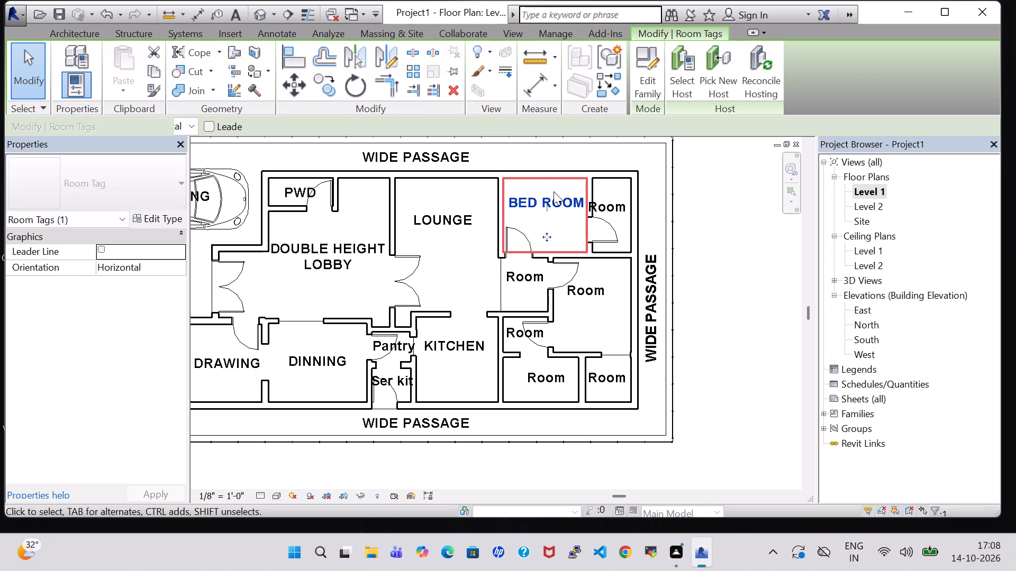
pyautogui.press('Down')
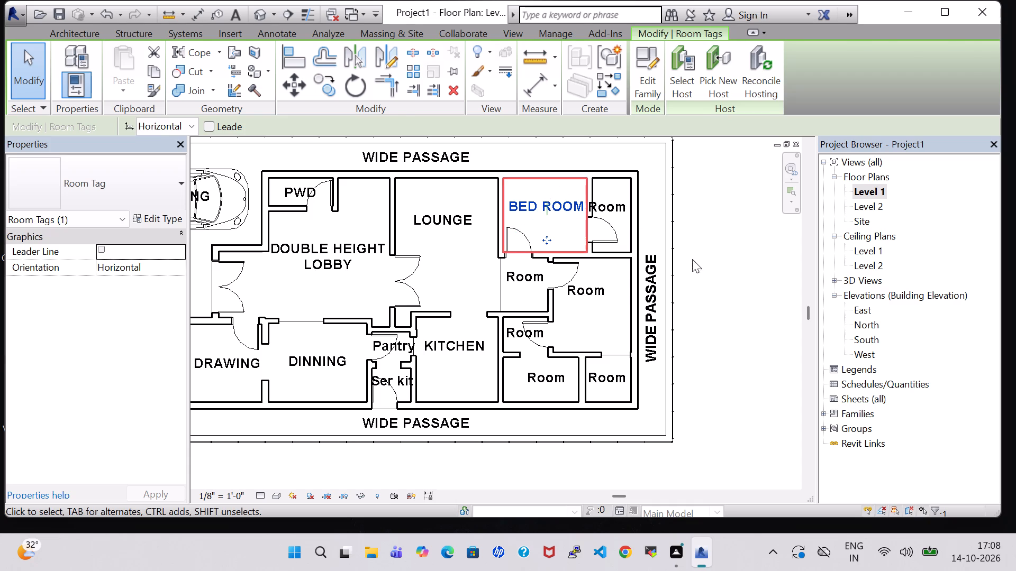
pyautogui.click(750, 243)
# Rename the small room directly south of the BED ROOM as Lobby and nudge its tag two steps south.
pyautogui.doubleClick(527, 274)
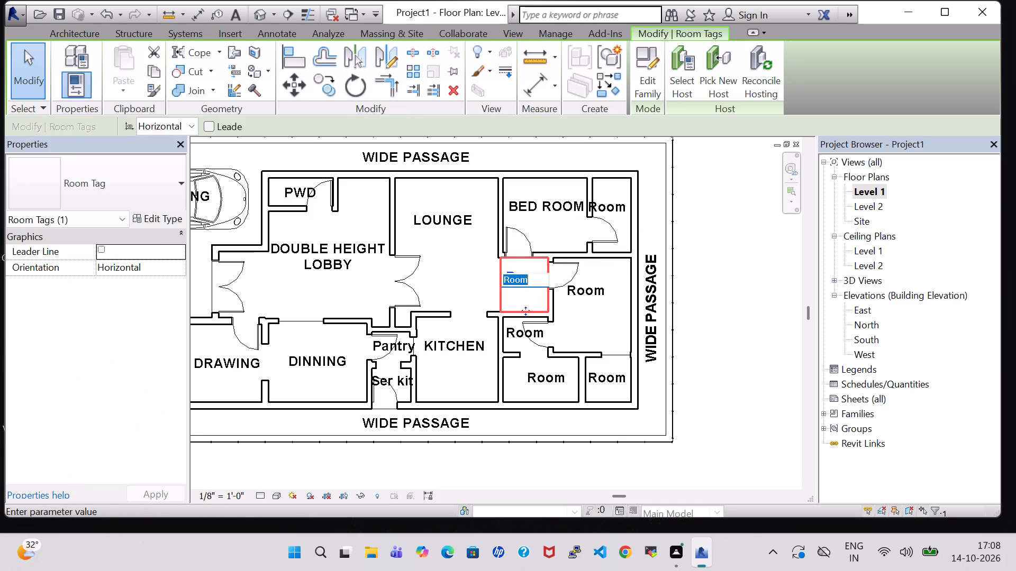
pyautogui.press('BackSpace')
pyautogui.press('l')
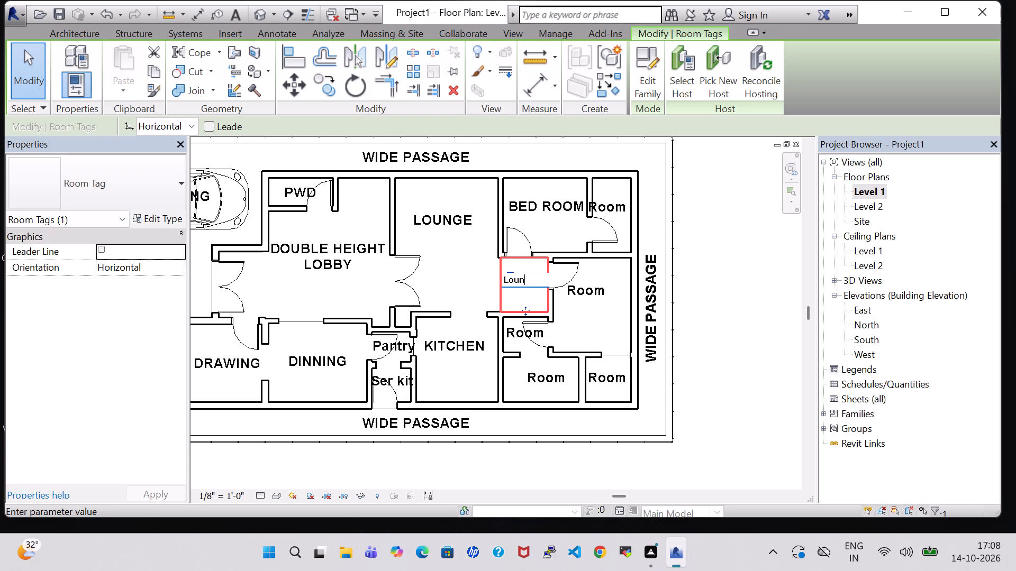
pyautogui.press('BackSpace')
pyautogui.press('BackSpace')
pyautogui.press('BackSpace')
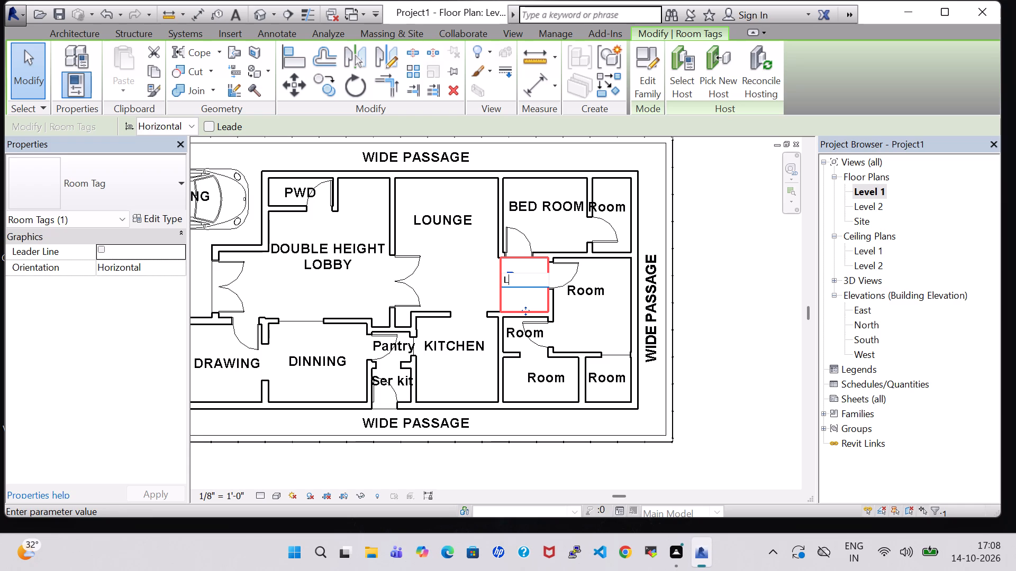
pyautogui.write('obby')
pyautogui.press('Return')
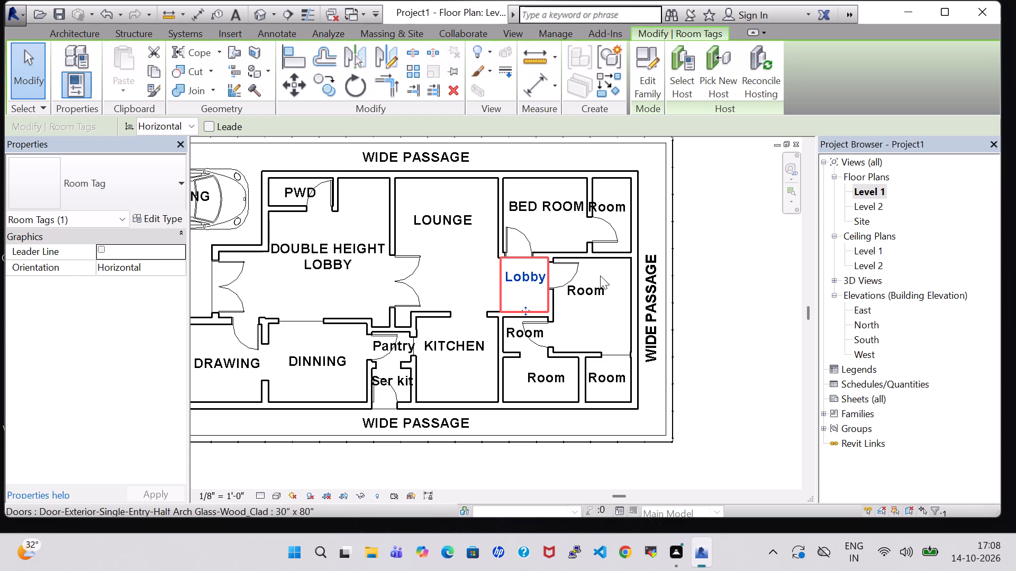
pyautogui.press('Down')
pyautogui.press('Down')
pyautogui.click(720, 306)
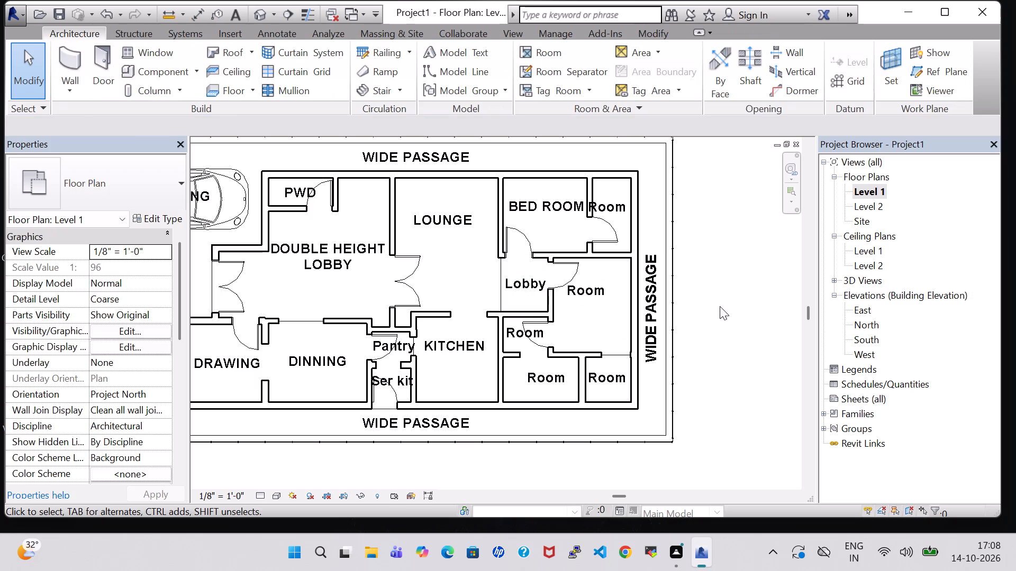
# Rename the large room east of the Lobby as BED ROOM and nudge its tag two steps east and six south.
pyautogui.doubleClick(595, 284)
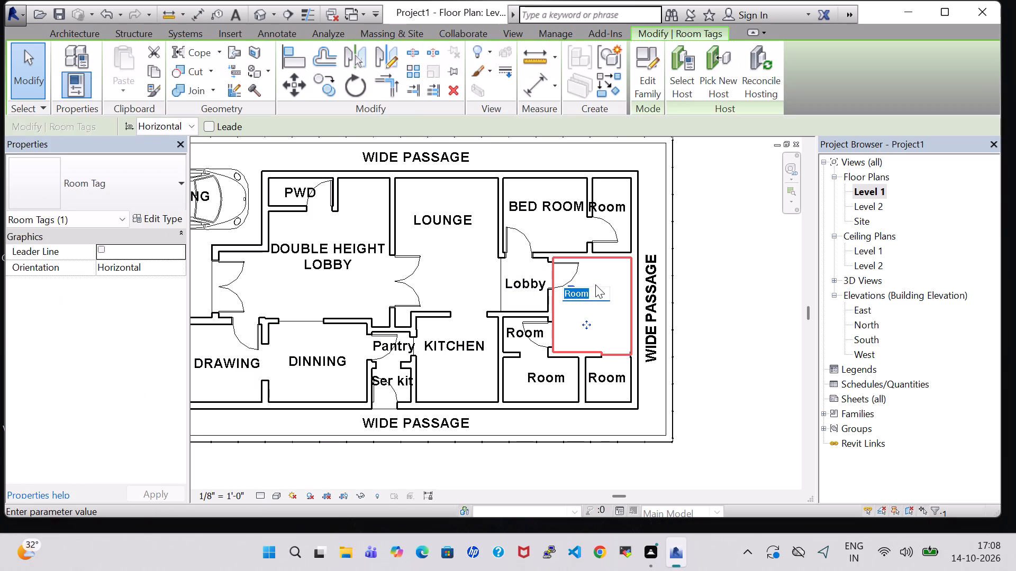
pyautogui.press('BackSpace')
pyautogui.write('BED ROOM')
pyautogui.press('Return')
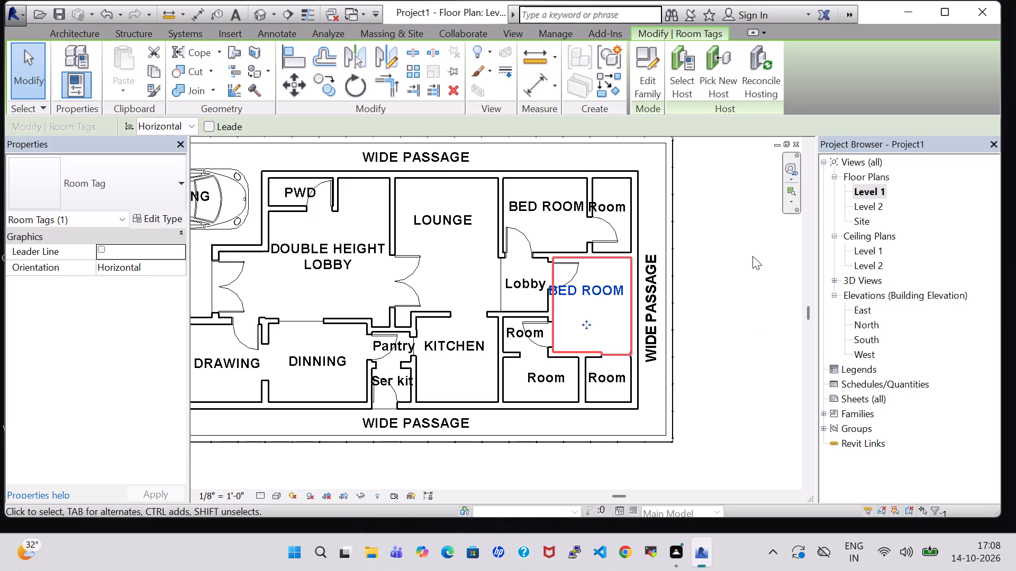
pyautogui.press('Right')
pyautogui.press('Right')
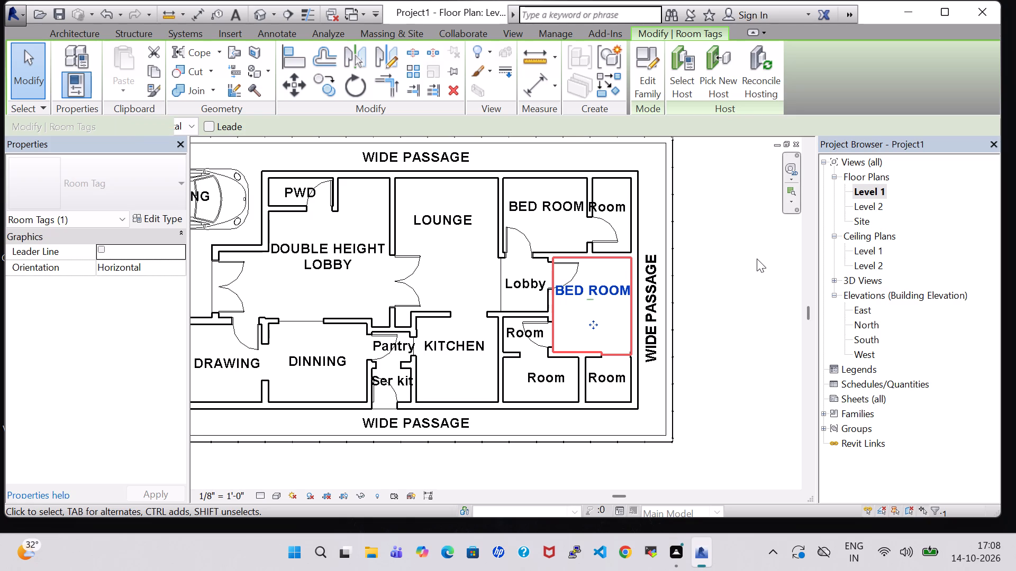
pyautogui.press('Down')
pyautogui.press('Down')
pyautogui.press('Down')
pyautogui.press('Down')
pyautogui.press('Down')
pyautogui.press('Down')
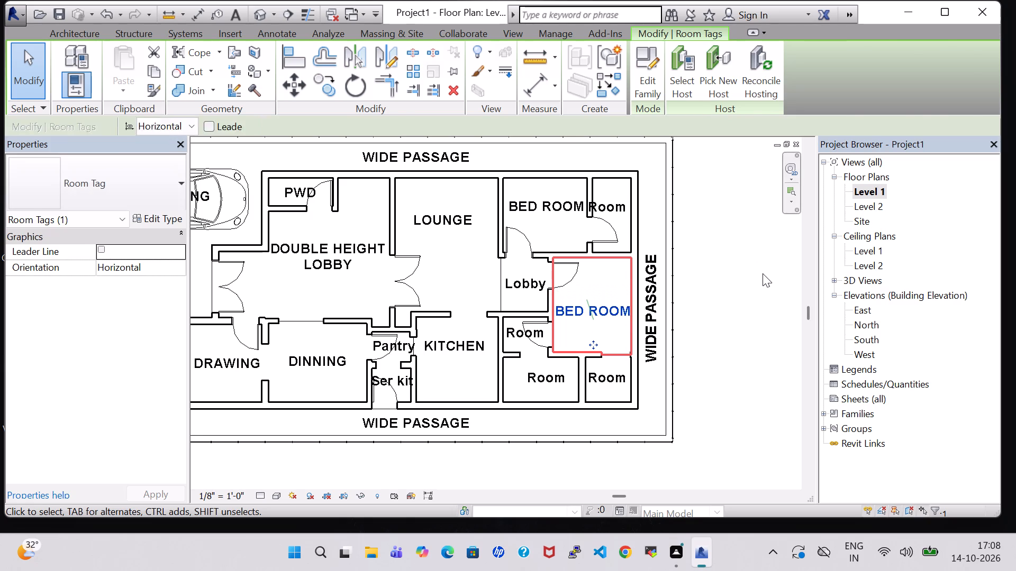
pyautogui.click(763, 273)
# Rename the narrow room in the house's northeast corner as D/BATH.
pyautogui.doubleClick(618, 207)
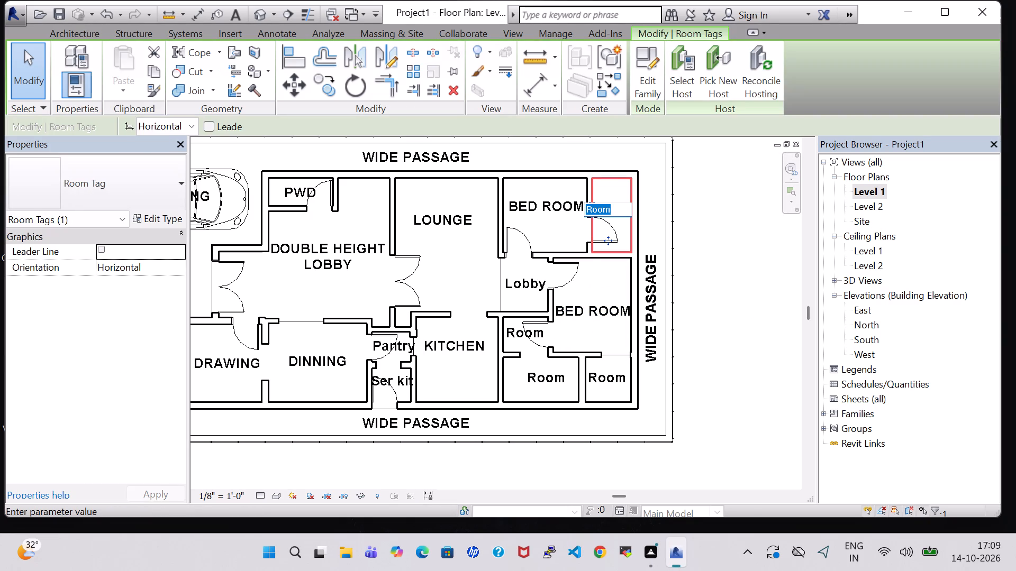
pyautogui.press('BackSpace')
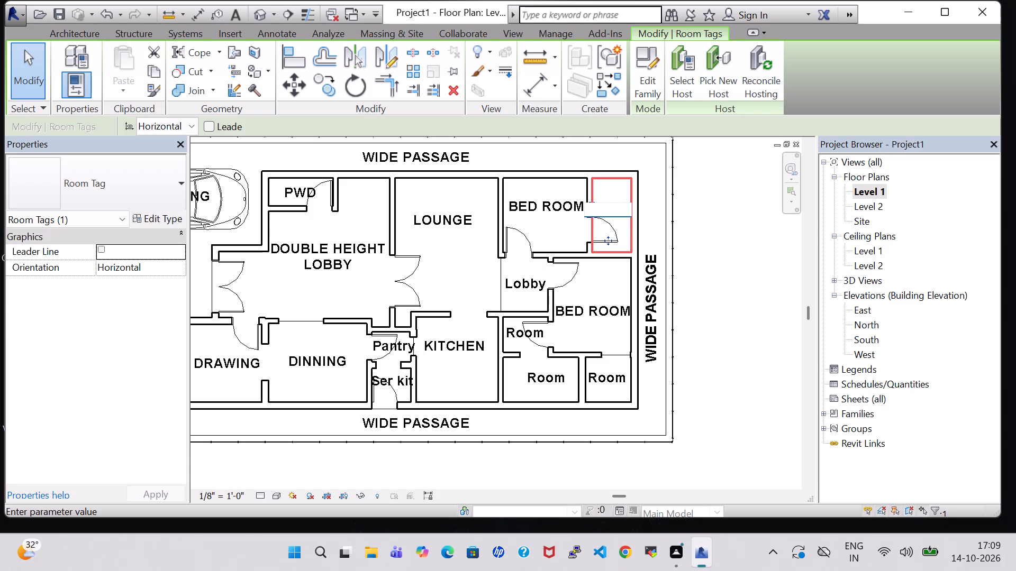
pyautogui.press('d')
pyautogui.press('/')
pyautogui.write('BATH')
pyautogui.press('Return')
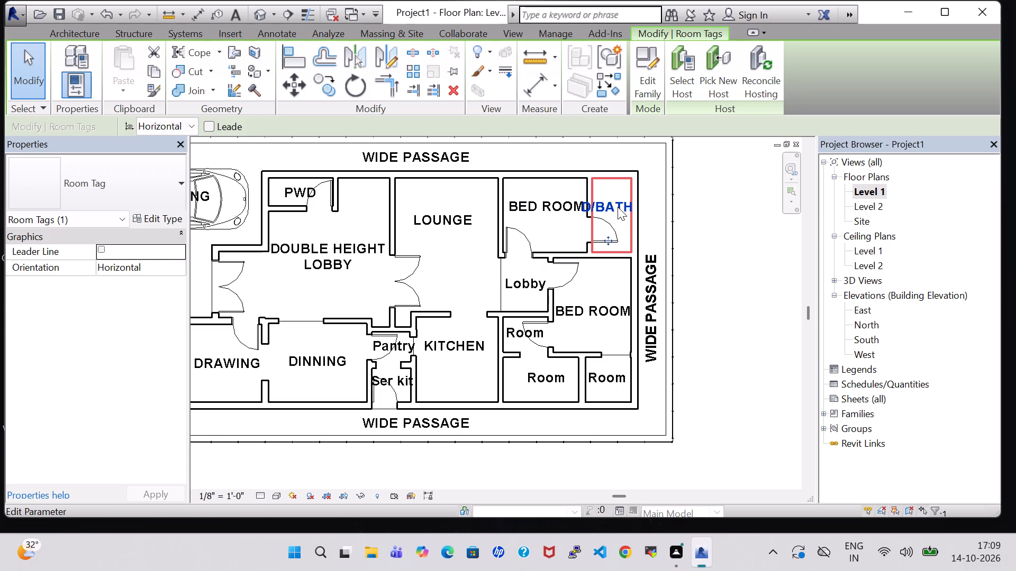
# Rotate the D/BATH tag to vertical and nudge it a net four steps east within its room.
pyautogui.press('space')
pyautogui.press('Right')
pyautogui.press('Right')
pyautogui.press('Right')
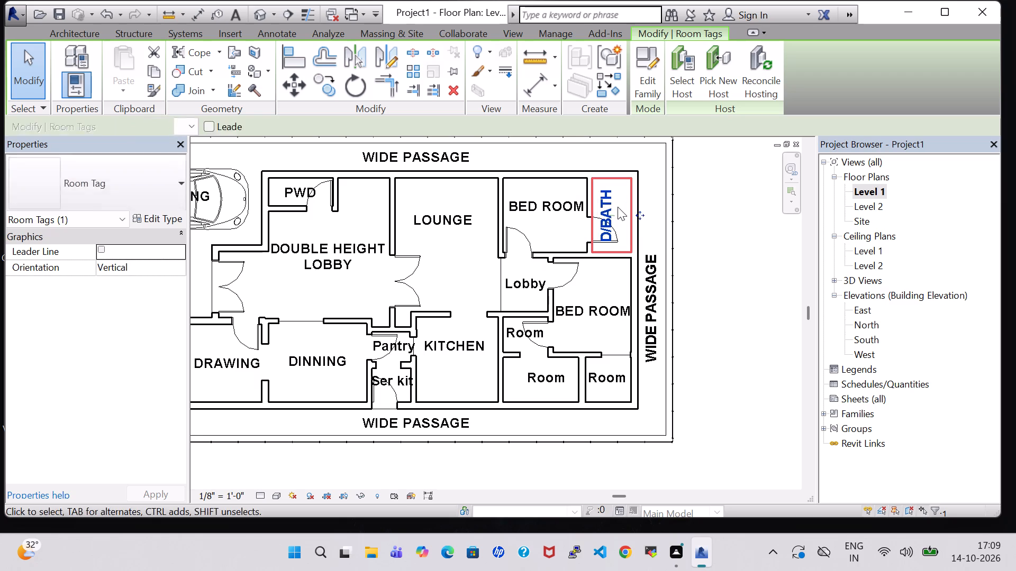
pyautogui.press('Right')
pyautogui.press('Right')
pyautogui.press('Left')
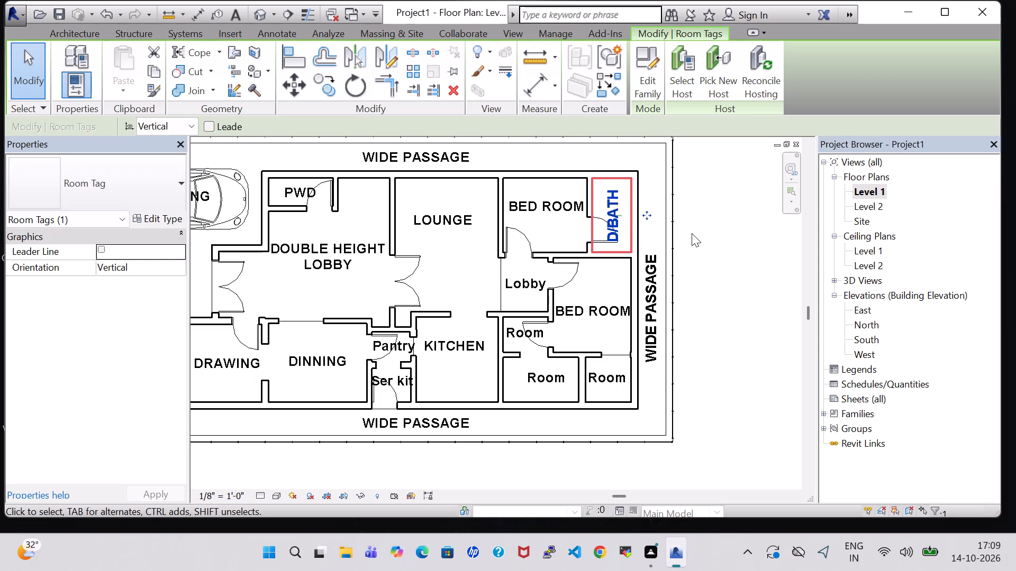
pyautogui.click(712, 271)
# Rename the Lobby between the two bedrooms as LOBBY, in capitals.
pyautogui.doubleClick(532, 282)
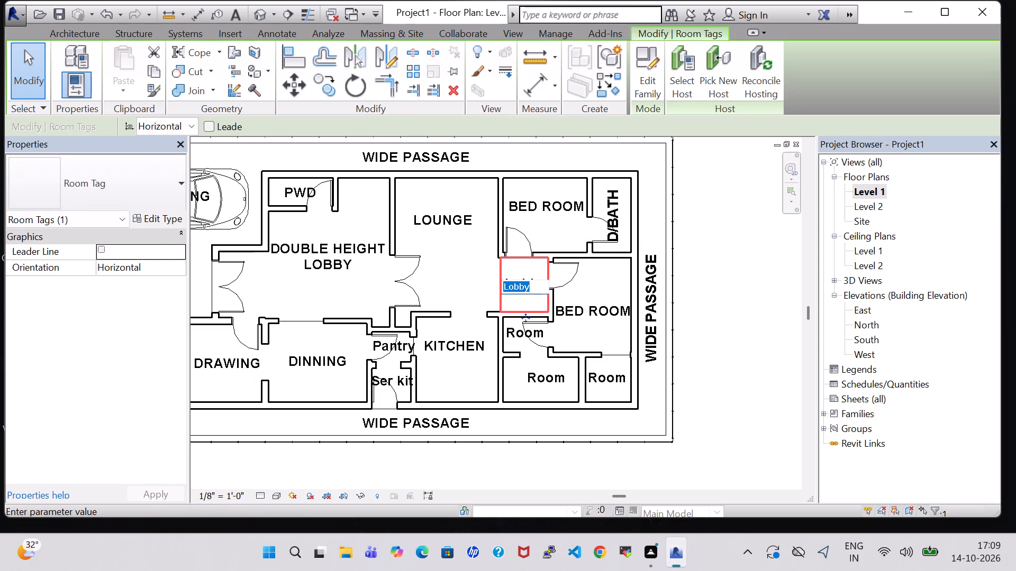
pyautogui.click(544, 283)
pyautogui.press('BackSpace')
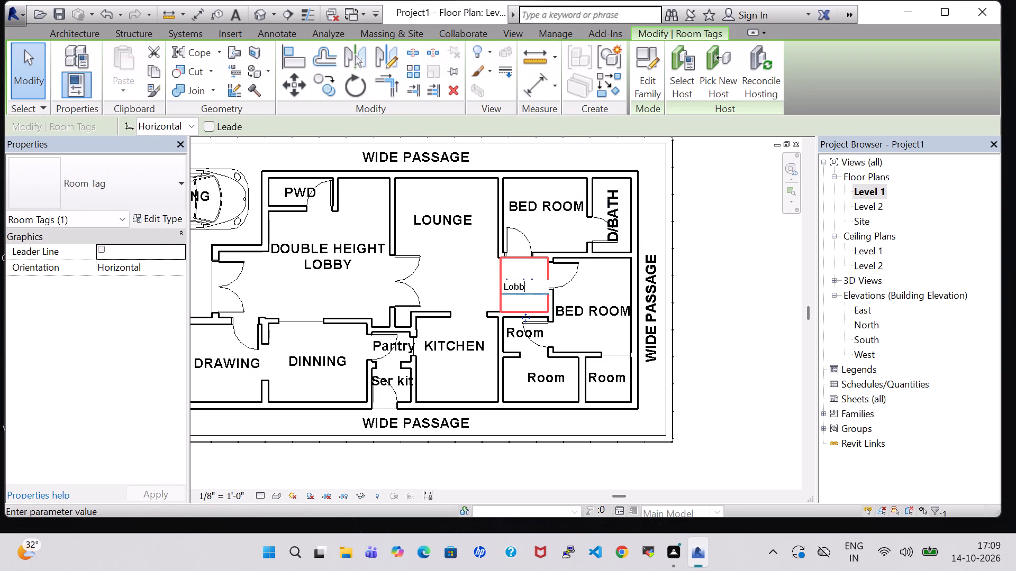
pyautogui.press('BackSpace')
pyautogui.press('BackSpace')
pyautogui.press('BackSpace')
pyautogui.write('OBBY')
pyautogui.press('Return')
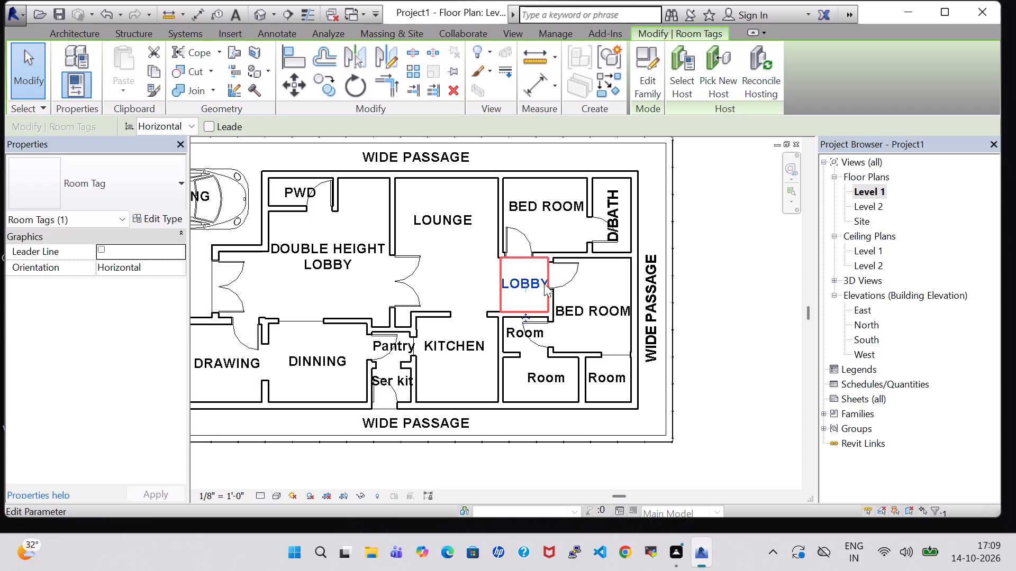
pyautogui.click(733, 302)
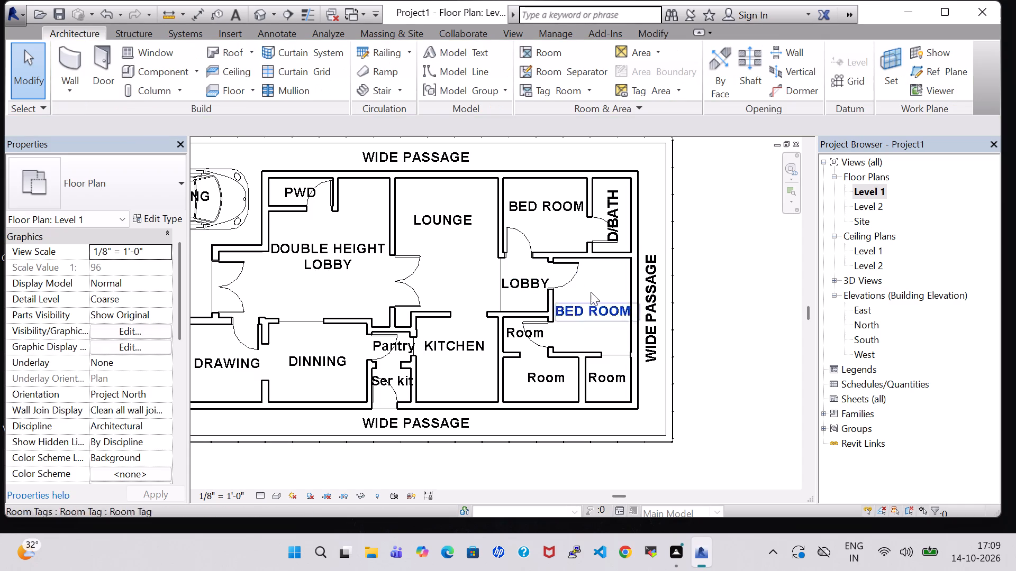
# Rename the small room in the house's southeast corner as Sitting.
pyautogui.moveTo(717, 310); pyautogui.dragTo(717, 280, button='middle')
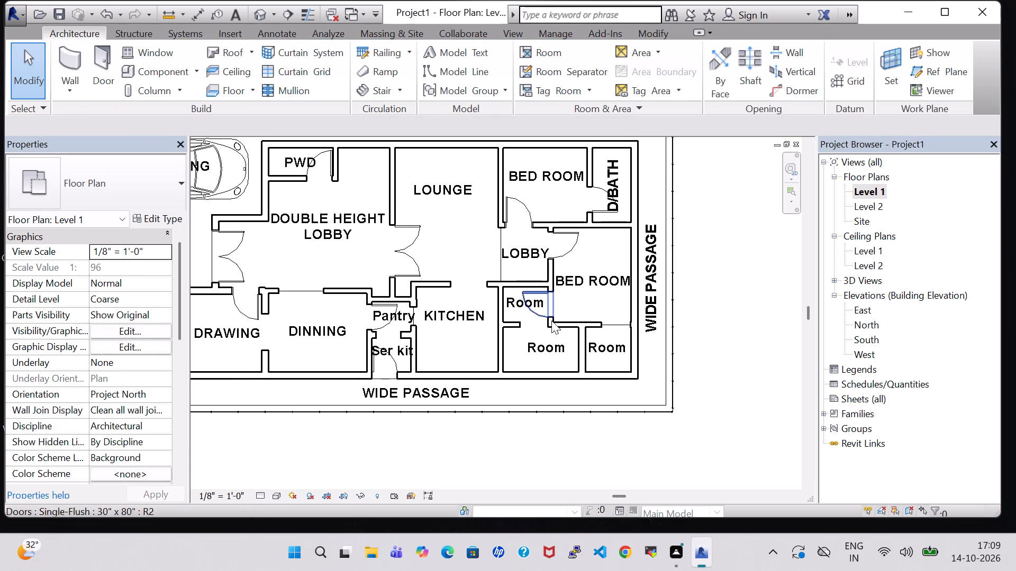
pyautogui.doubleClick(607, 346)
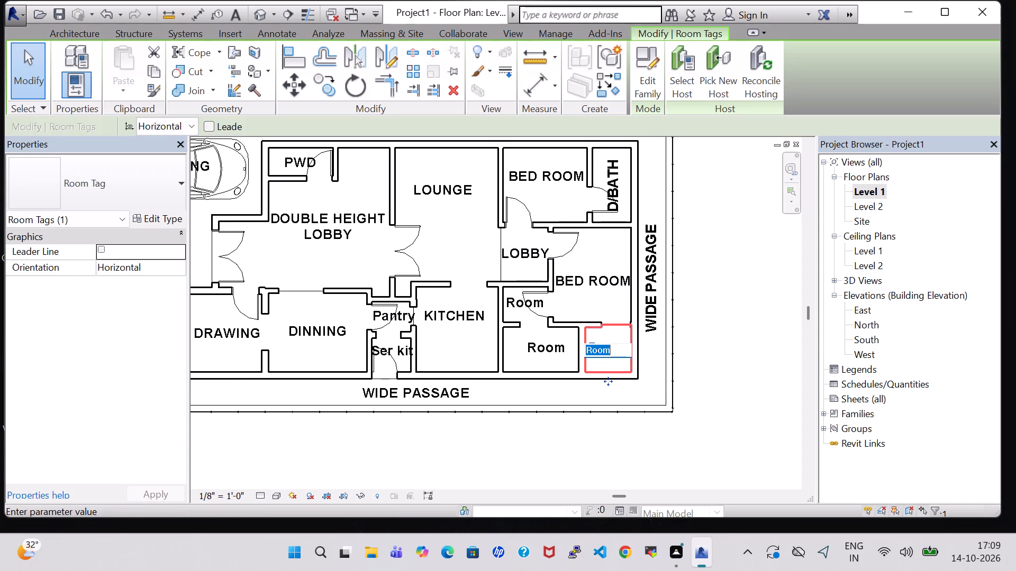
pyautogui.press('BackSpace')
pyautogui.press('s')
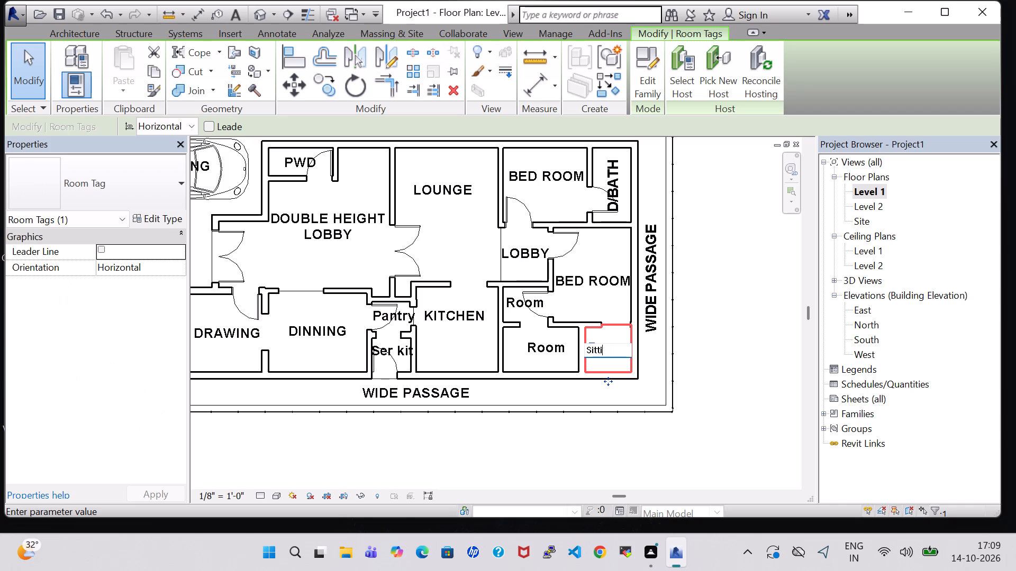
pyautogui.press('Return')
pyautogui.click(735, 361)
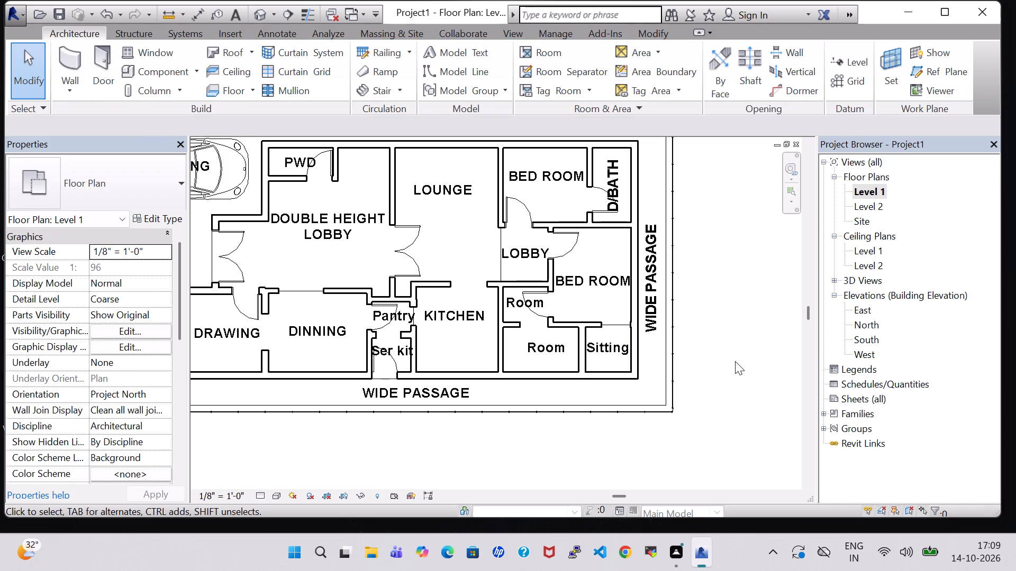
# Rename the room directly west of the Sitting room as BATH.
pyautogui.doubleClick(538, 351)
pyautogui.press('BackSpace')
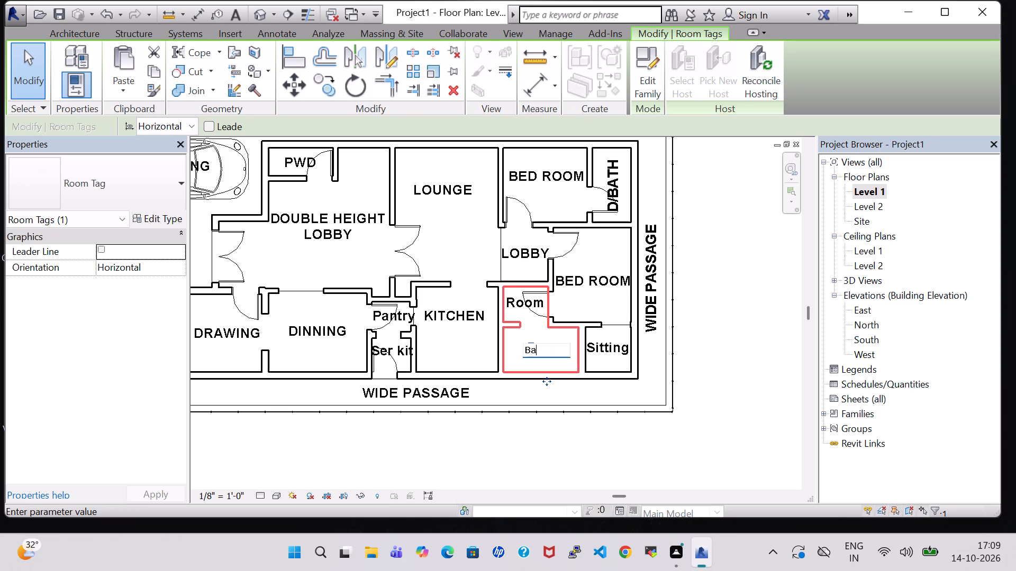
pyautogui.press('BackSpace')
pyautogui.press('BackSpace')
pyautogui.press('BackSpace')
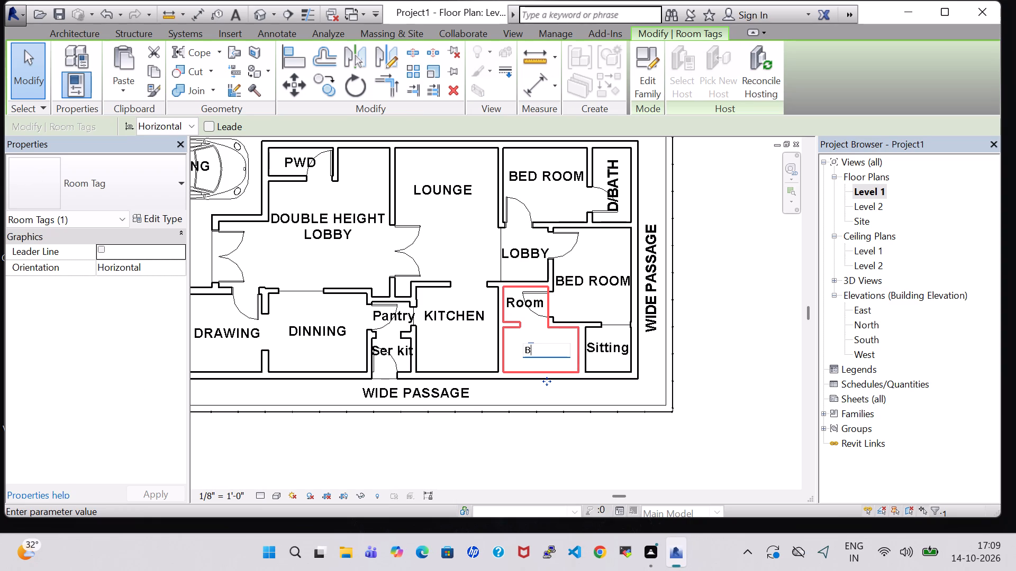
pyautogui.press('Return')
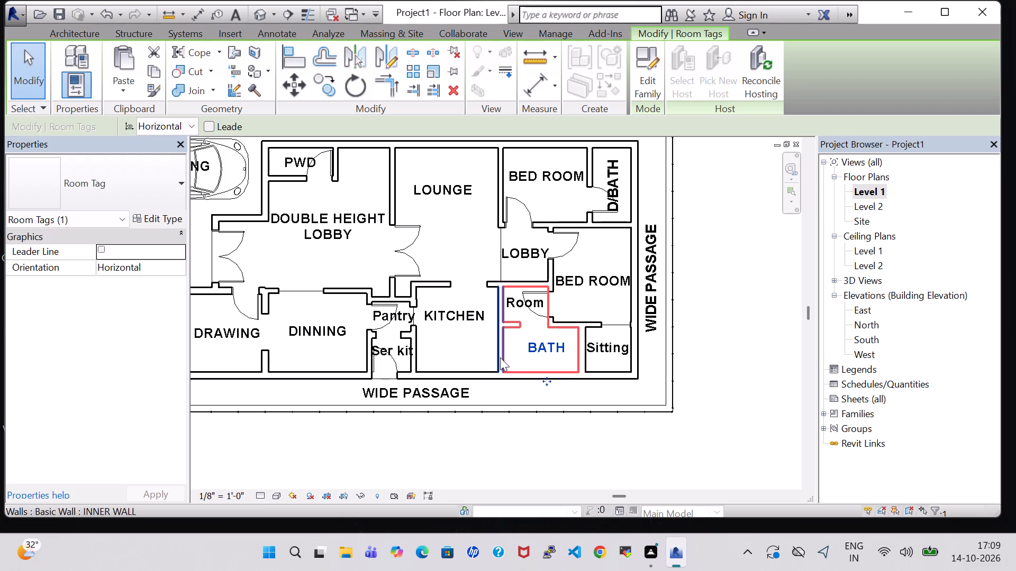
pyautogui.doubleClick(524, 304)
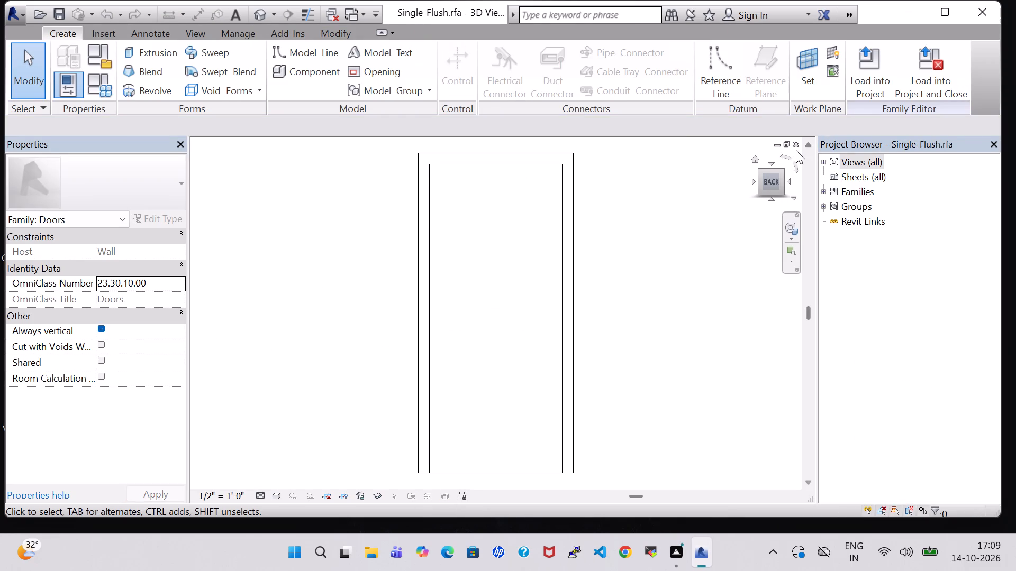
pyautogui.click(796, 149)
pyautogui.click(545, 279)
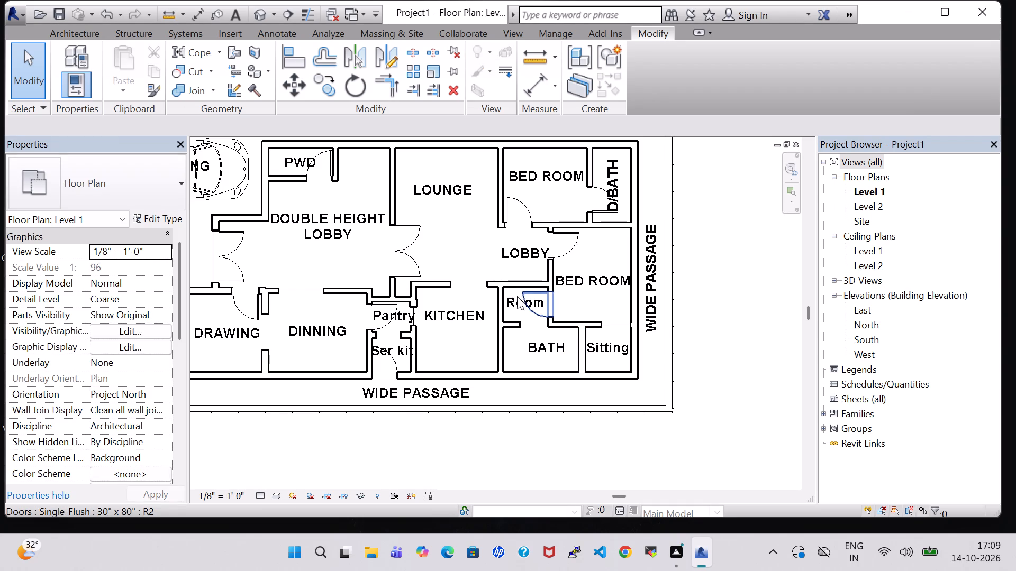
# Rename the small room directly north of the BATH room as Dress.
pyautogui.click(515, 303)
pyautogui.click(515, 303)
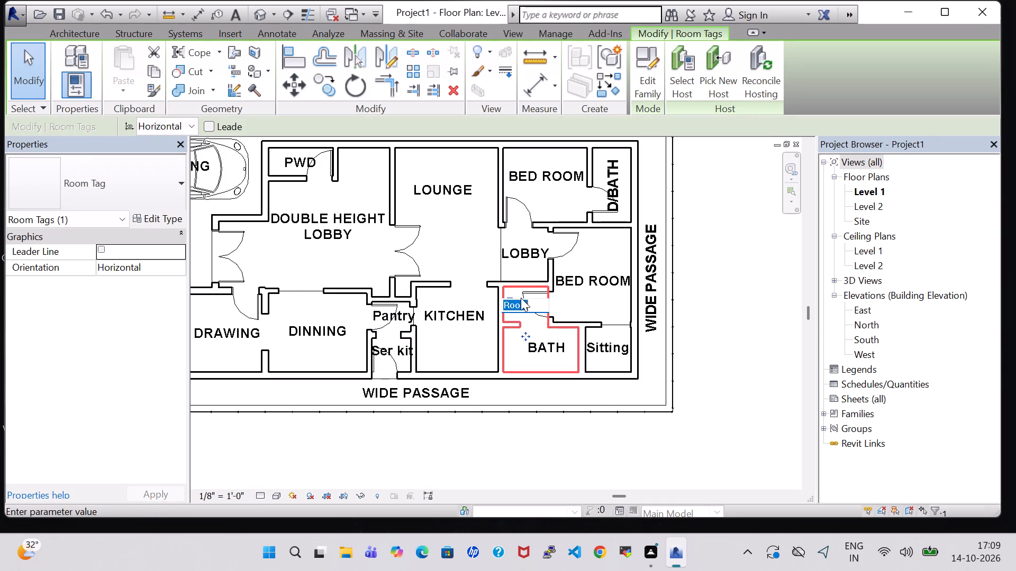
pyautogui.press('BackSpace')
pyautogui.press('d')
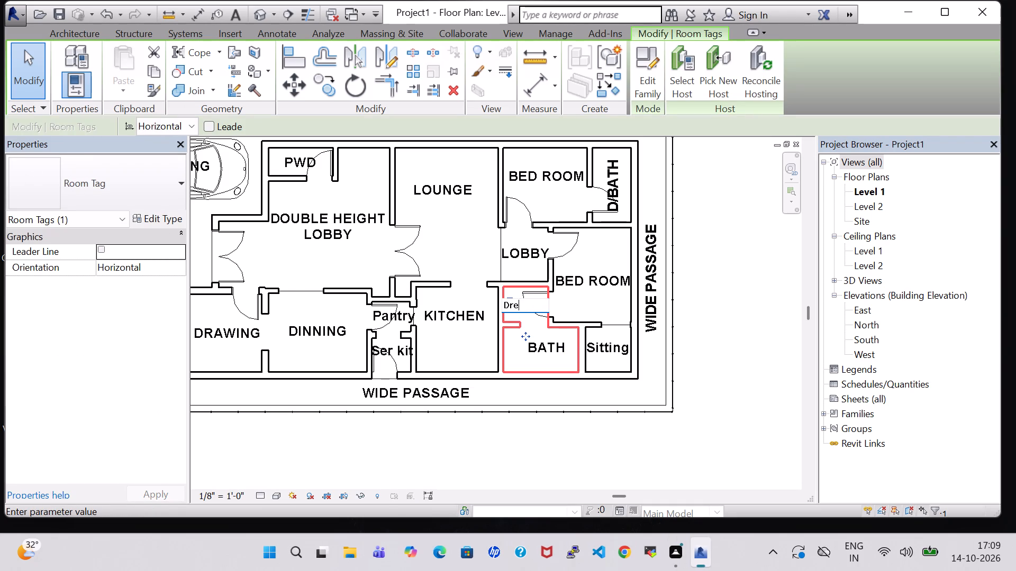
pyautogui.press('Return')
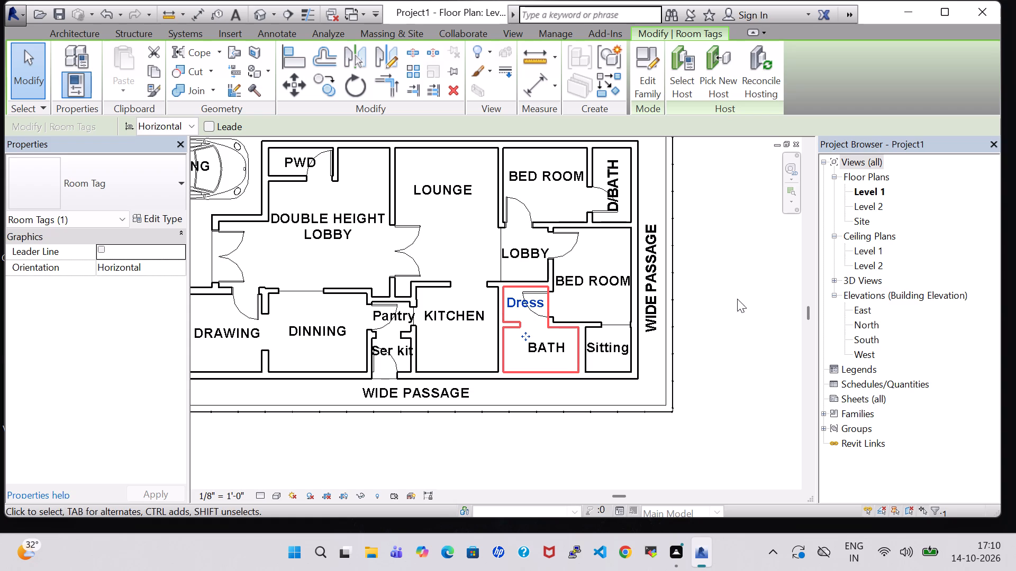
pyautogui.click(748, 303)
# Examine the whole house in 3D from the front, the sides and above, checking walls, doors and room layout.
pyautogui.scroll(-1, 733, 294)
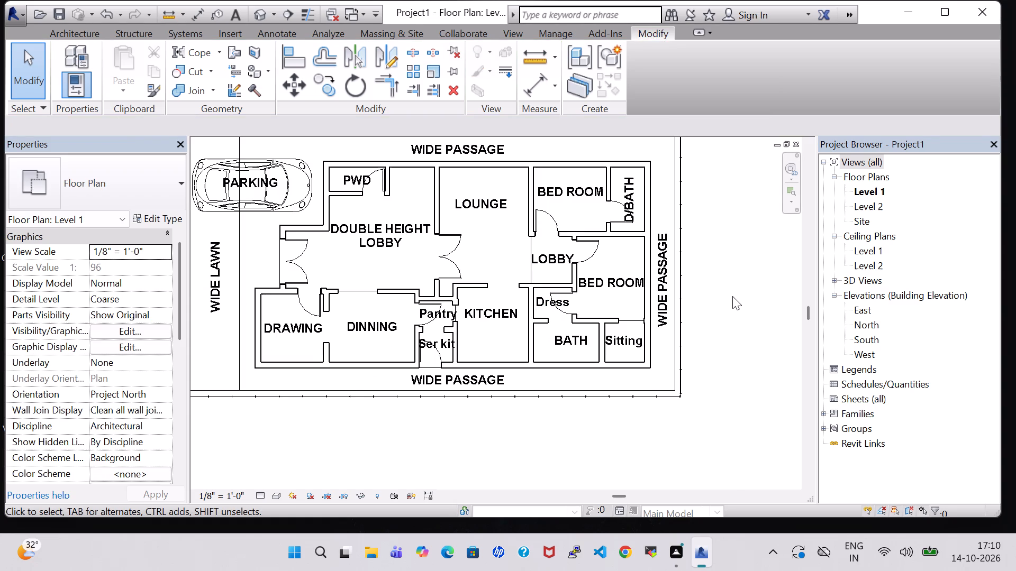
pyautogui.scroll(-1, 732, 296)
pyautogui.moveTo(721, 284); pyautogui.dragTo(730, 321, button='middle')
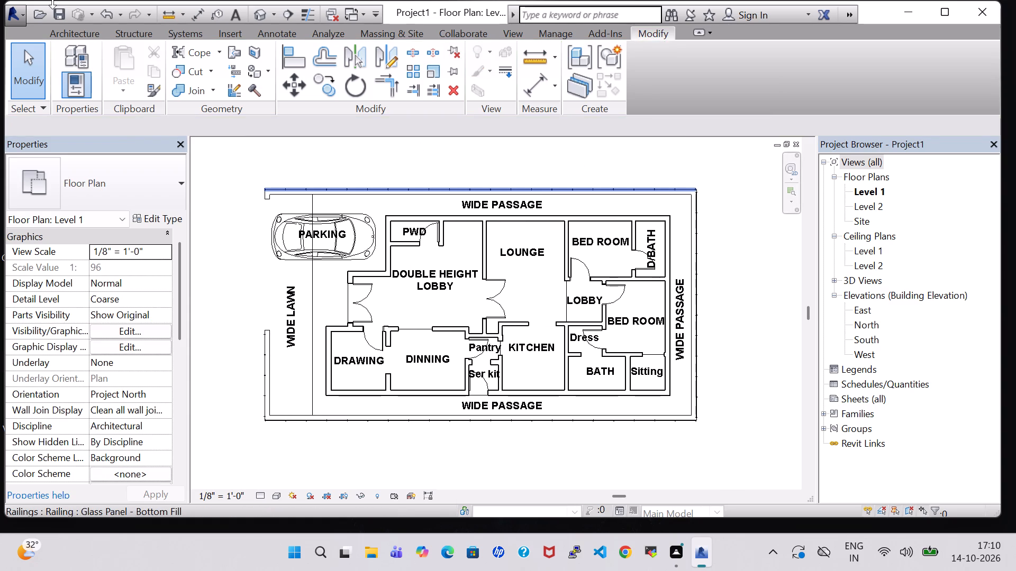
pyautogui.click(255, 6)
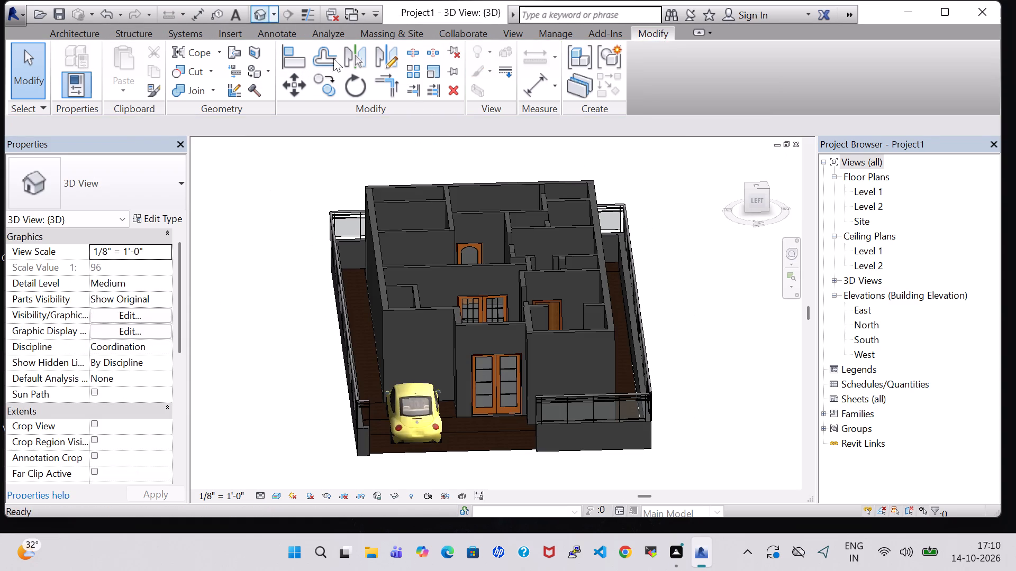
pyautogui.middleClick(684, 323)
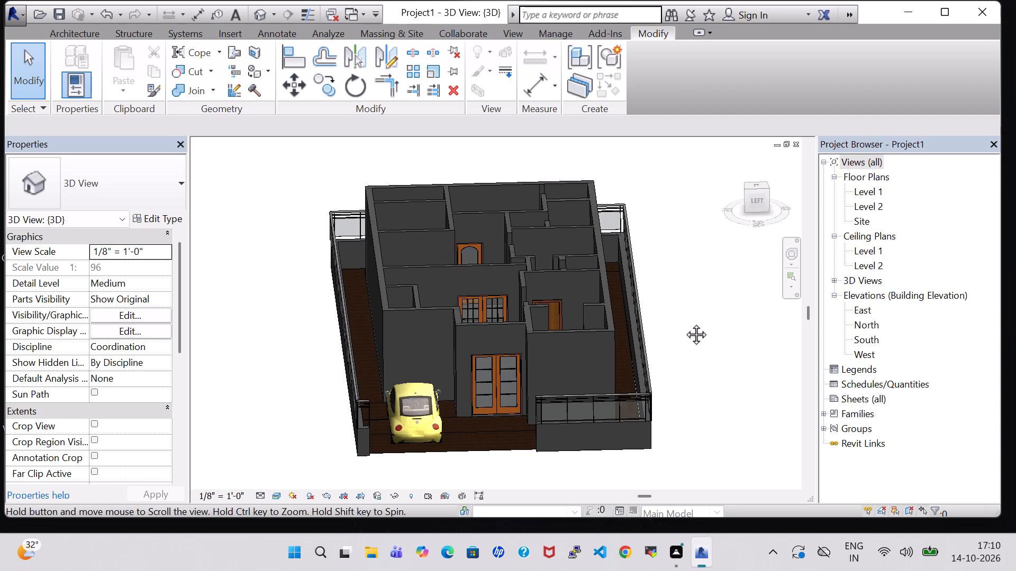
pyautogui.keyDown('shift'); pyautogui.scroll(-1, 684, 323); pyautogui.keyUp('shift')
pyautogui.keyDown('shift'); pyautogui.moveTo(684, 323); pyautogui.dragTo(678, 294, button='middle'); pyautogui.keyUp('shift')
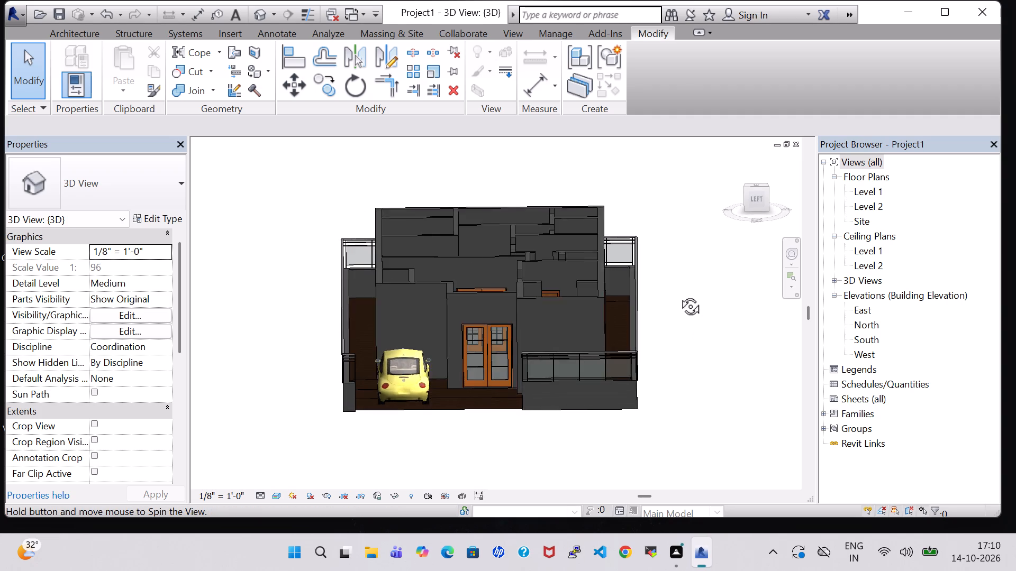
pyautogui.keyDown('shift'); pyautogui.moveTo(678, 294); pyautogui.dragTo(677, 278, button='middle'); pyautogui.keyUp('shift')
pyautogui.keyDown('shift'); pyautogui.moveTo(677, 261); pyautogui.dragTo(658, 329, button='middle'); pyautogui.keyUp('shift')
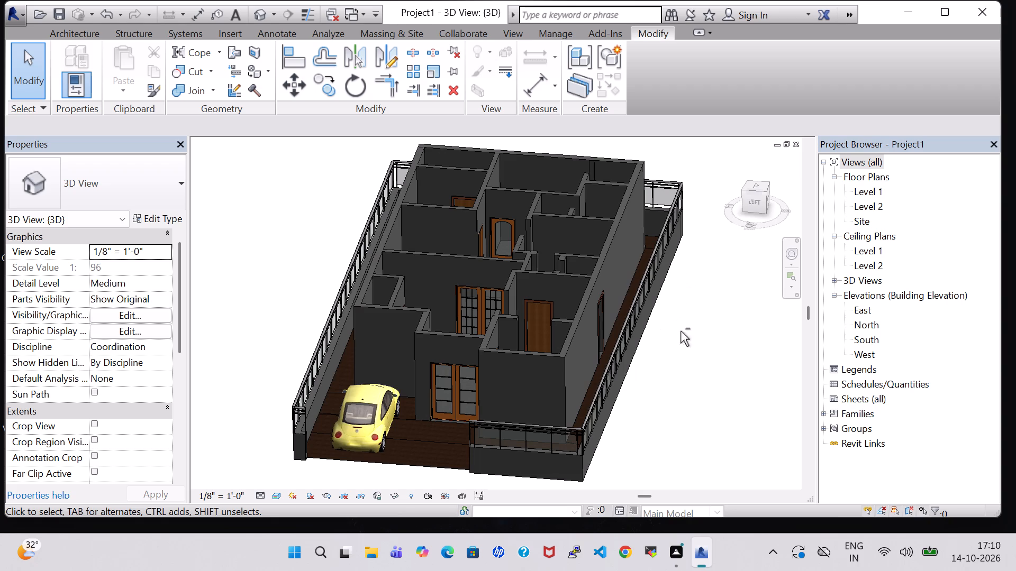
pyautogui.keyDown('shift'); pyautogui.moveTo(681, 331); pyautogui.dragTo(522, 374, button='middle'); pyautogui.keyUp('shift')
pyautogui.keyDown('shift'); pyautogui.moveTo(524, 373); pyautogui.dragTo(522, 420, button='middle'); pyautogui.keyUp('shift')
pyautogui.keyDown('shift'); pyautogui.moveTo(529, 370); pyautogui.dragTo(640, 389, button='middle'); pyautogui.keyUp('shift')
pyautogui.keyDown('shift'); pyautogui.moveTo(638, 383); pyautogui.dragTo(666, 378, button='middle'); pyautogui.keyUp('shift')
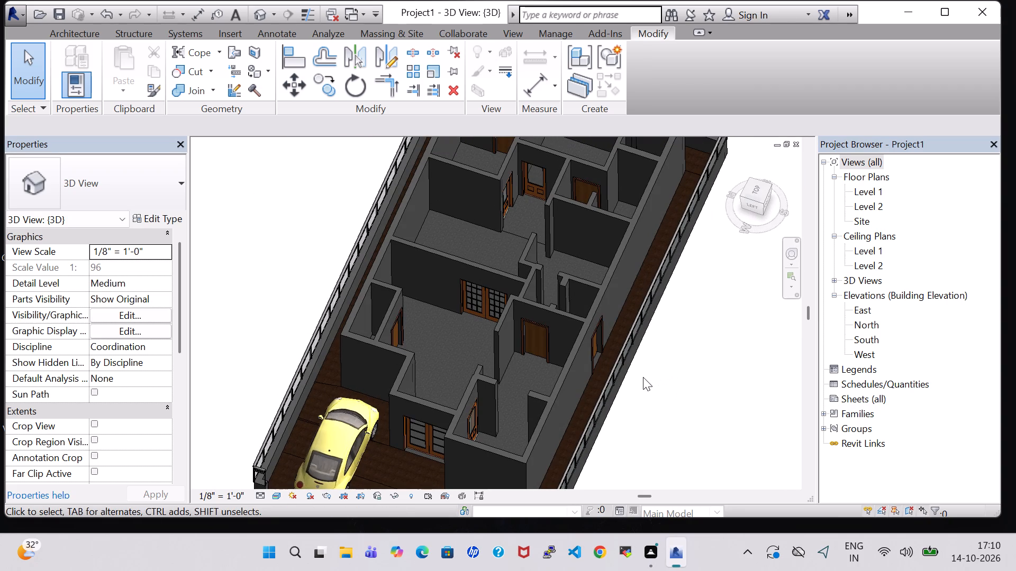
pyautogui.moveTo(643, 377); pyautogui.dragTo(671, 427, button='middle')
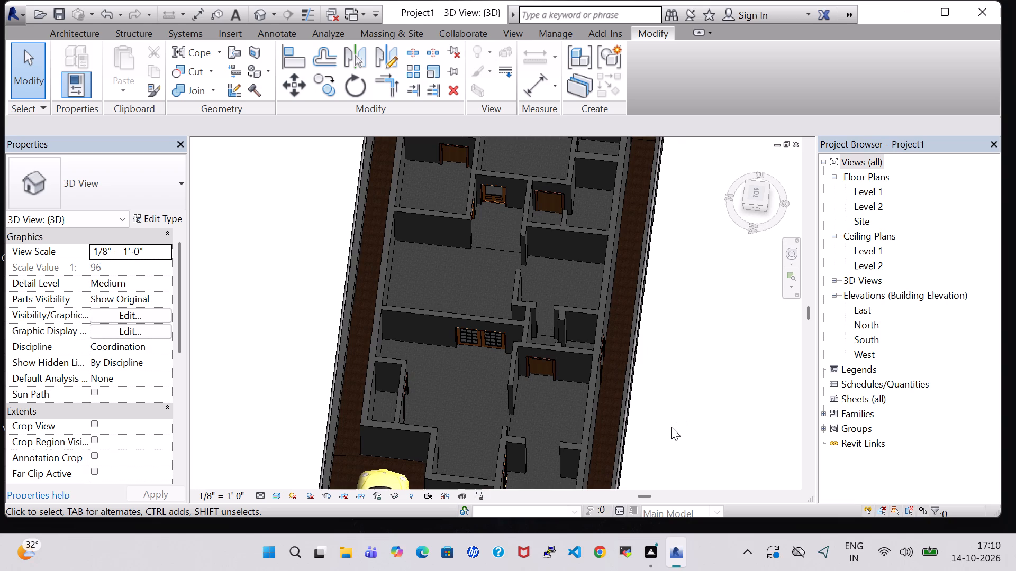
pyautogui.keyDown('shift'); pyautogui.moveTo(670, 355); pyautogui.dragTo(598, 370, button='middle'); pyautogui.keyUp('shift')
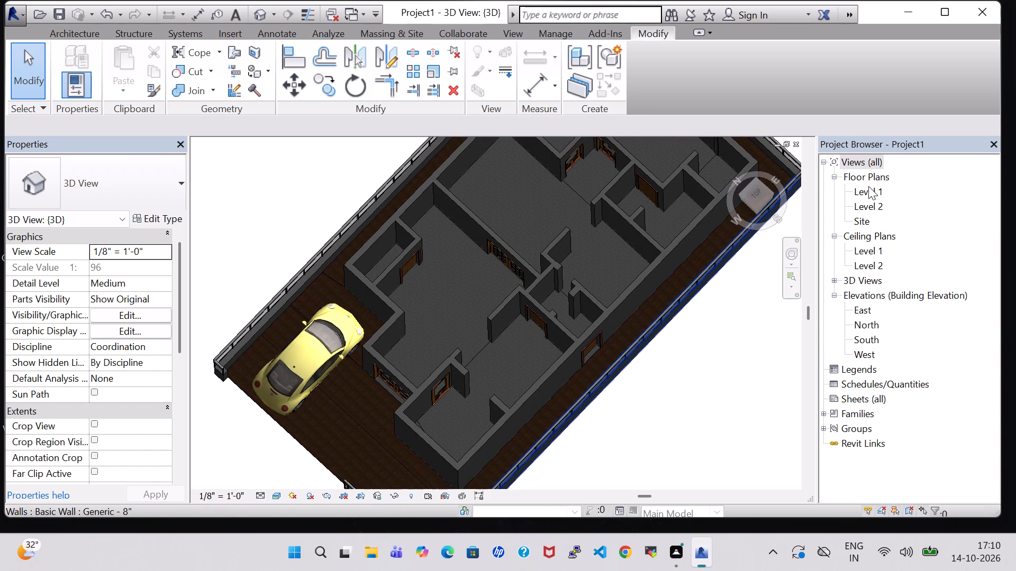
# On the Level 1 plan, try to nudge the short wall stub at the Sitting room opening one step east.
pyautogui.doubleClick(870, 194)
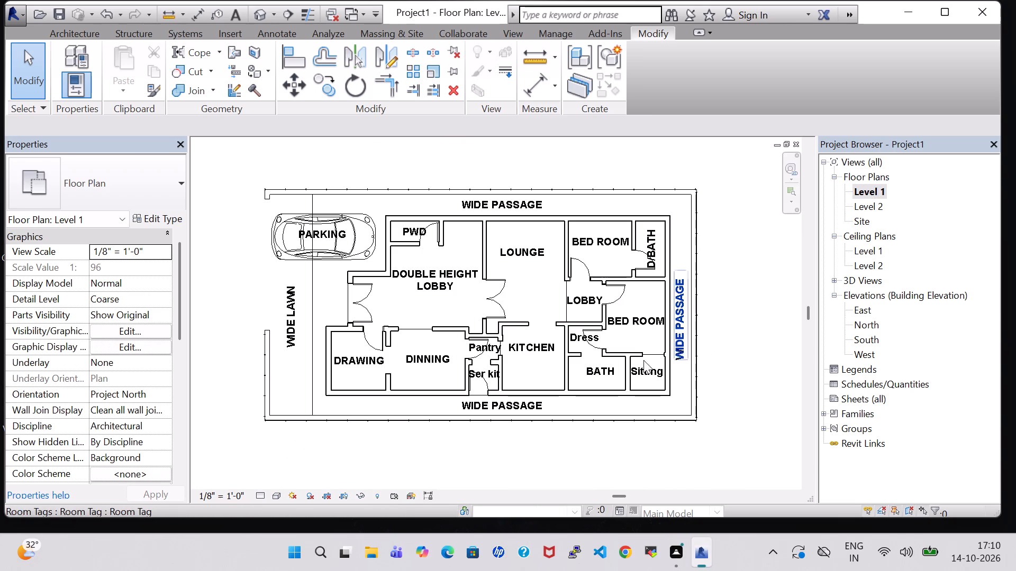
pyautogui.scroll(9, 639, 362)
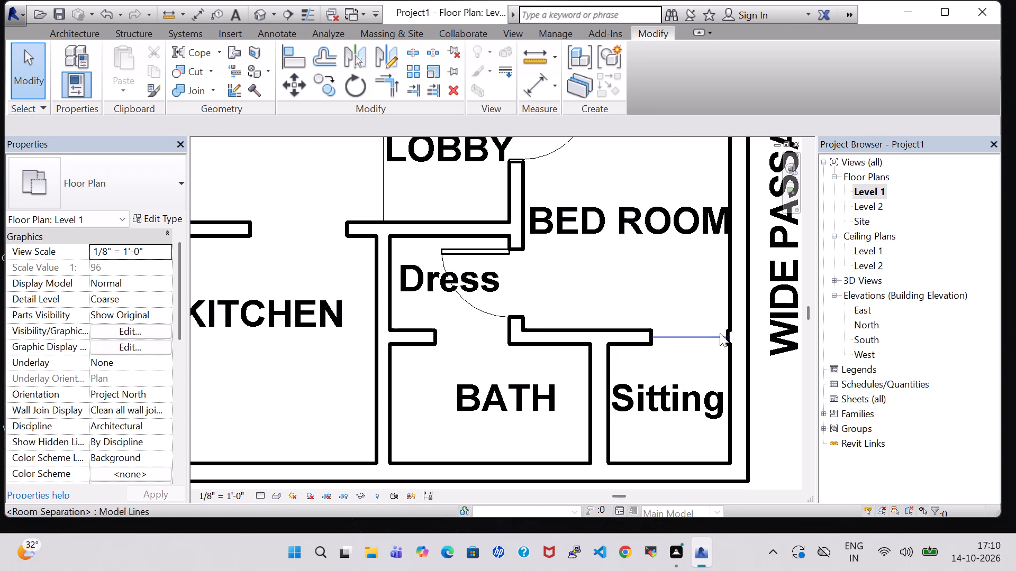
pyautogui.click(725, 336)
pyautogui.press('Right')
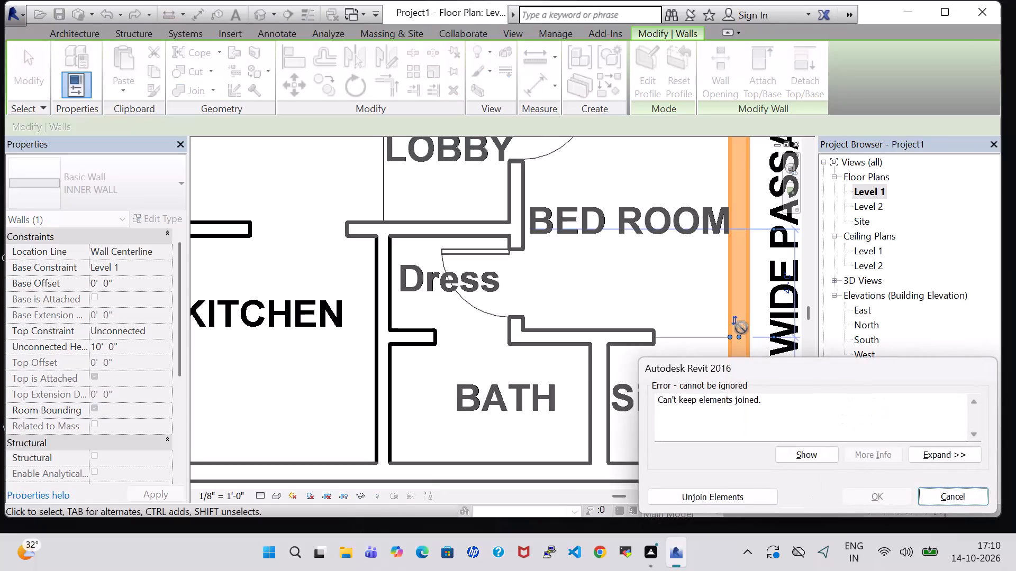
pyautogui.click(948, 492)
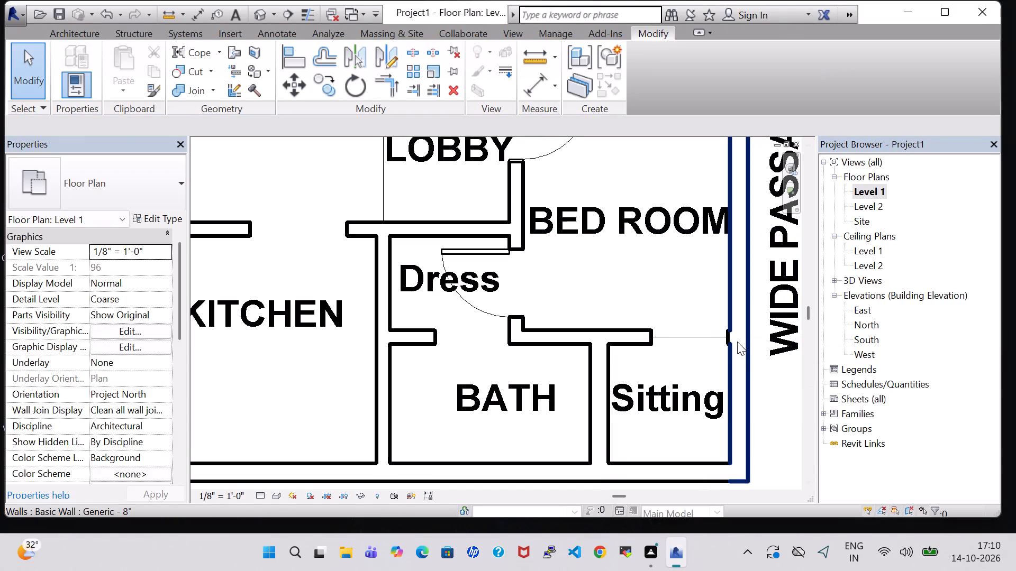
# Delete the short wall stub on the east wall between the southeast BED ROOM and the Sitting room.
pyautogui.click(731, 338)
pyautogui.press('Delete')
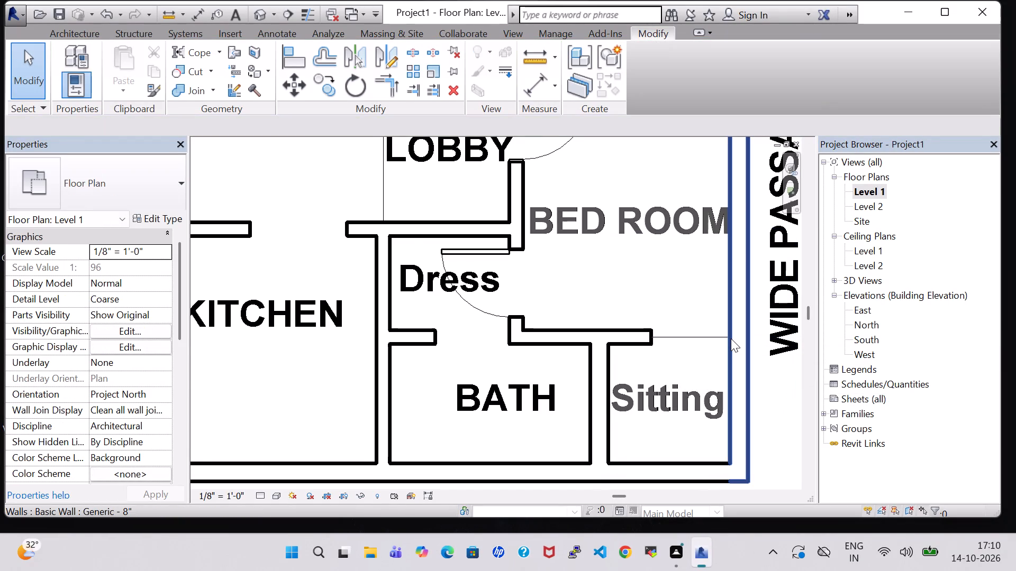
# Examine the house in 3D along its south side and from above, including the rooms around the Sitting room.
pyautogui.scroll(-3, 619, 270)
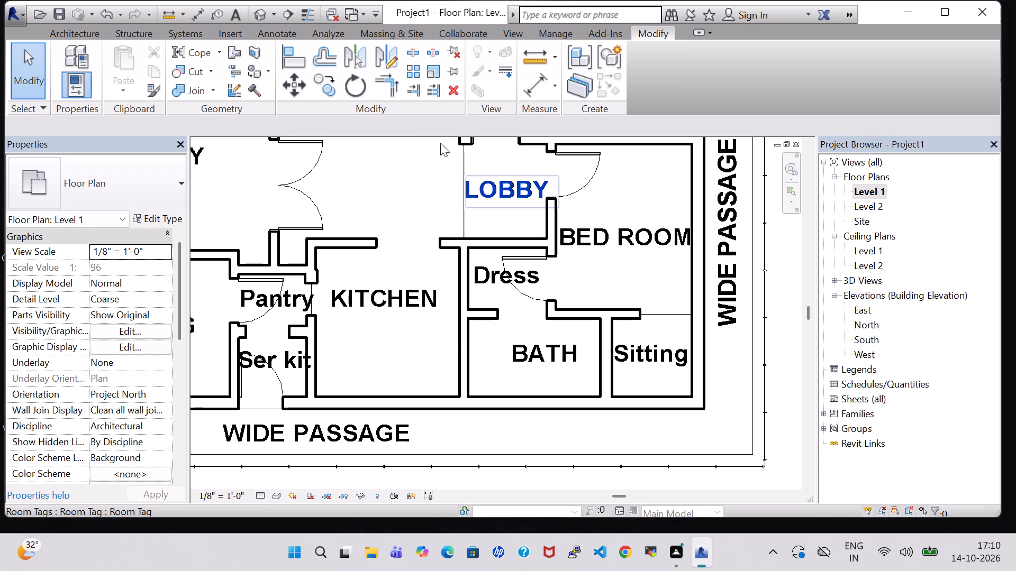
pyautogui.scroll(-3, 619, 259)
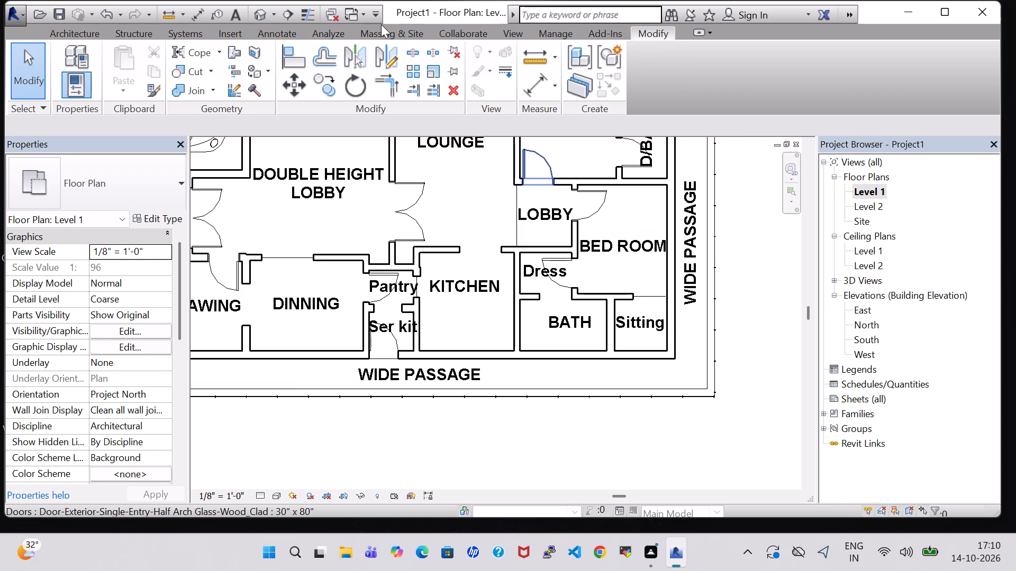
pyautogui.click(256, 7)
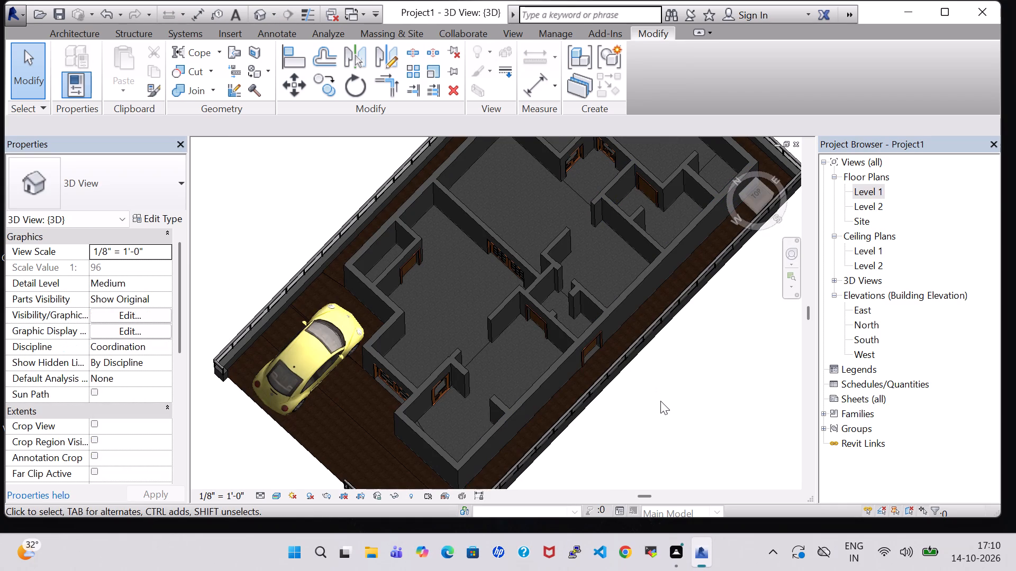
pyautogui.keyDown('shift'); pyautogui.moveTo(660, 407); pyautogui.dragTo(614, 389, button='middle'); pyautogui.keyUp('shift')
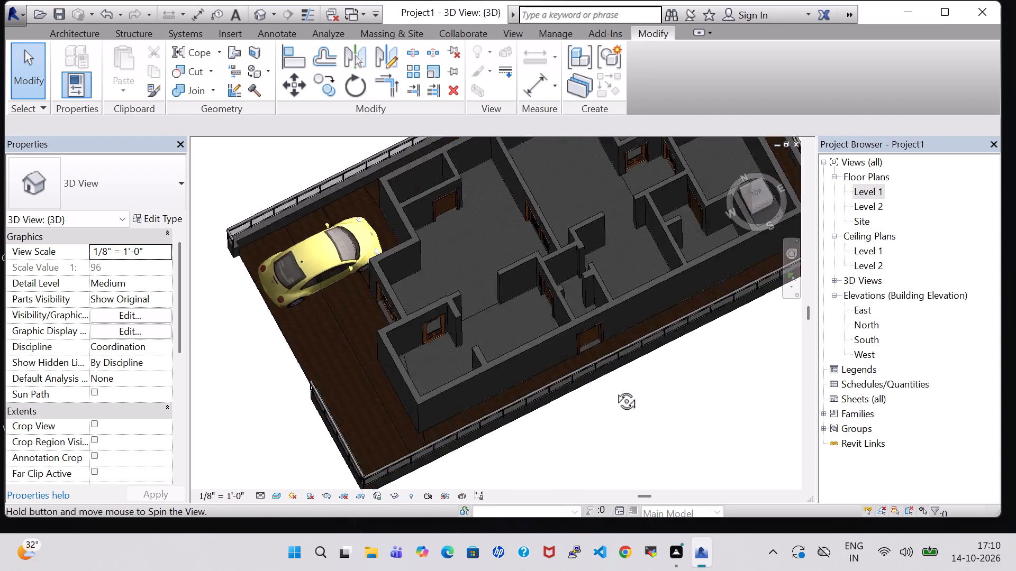
pyautogui.keyDown('shift'); pyautogui.moveTo(614, 389); pyautogui.dragTo(573, 357, button='middle'); pyautogui.keyUp('shift')
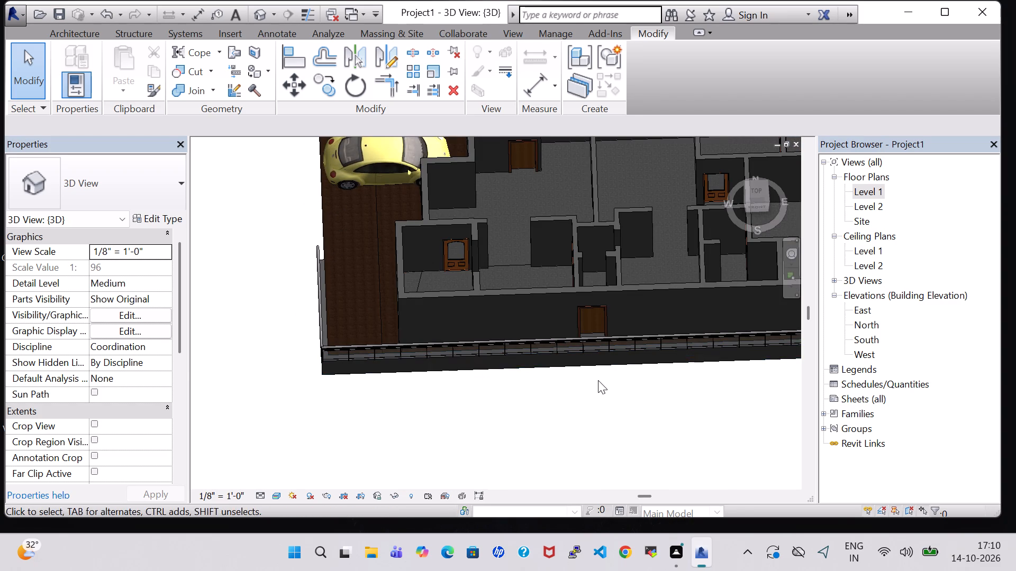
pyautogui.moveTo(598, 380); pyautogui.dragTo(420, 381, button='middle')
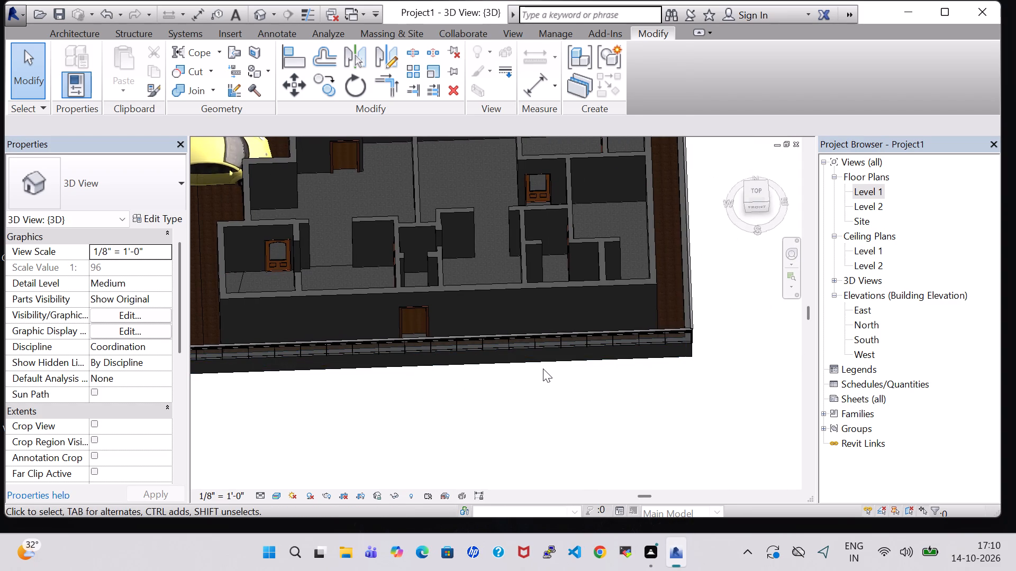
pyautogui.keyDown('shift'); pyautogui.moveTo(531, 373); pyautogui.dragTo(523, 328, button='middle'); pyautogui.keyUp('shift')
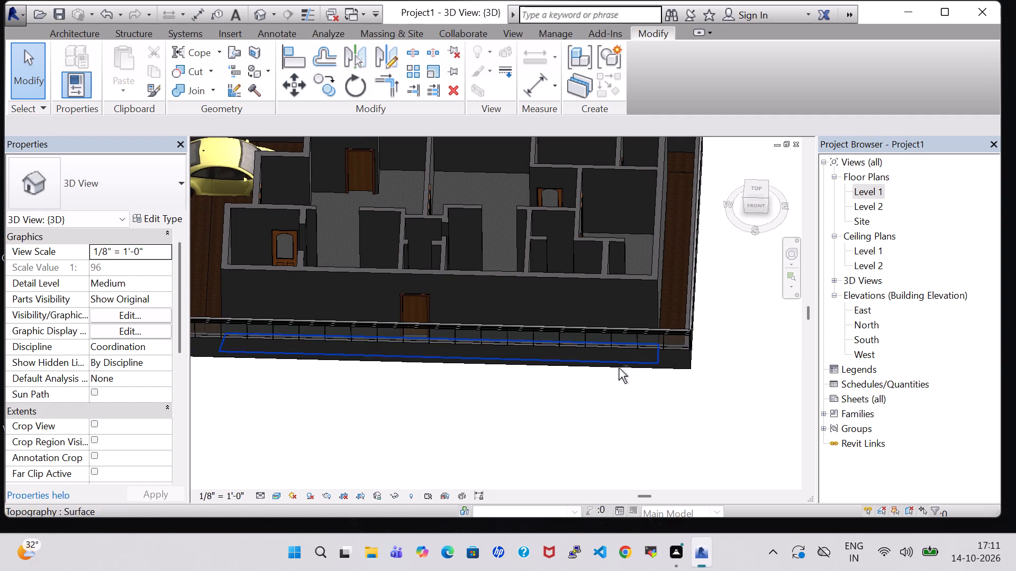
pyautogui.keyDown('shift'); pyautogui.moveTo(619, 368); pyautogui.dragTo(633, 463, button='middle'); pyautogui.keyUp('shift')
pyautogui.keyDown('shift'); pyautogui.moveTo(642, 379); pyautogui.dragTo(651, 475, button='middle'); pyautogui.keyUp('shift')
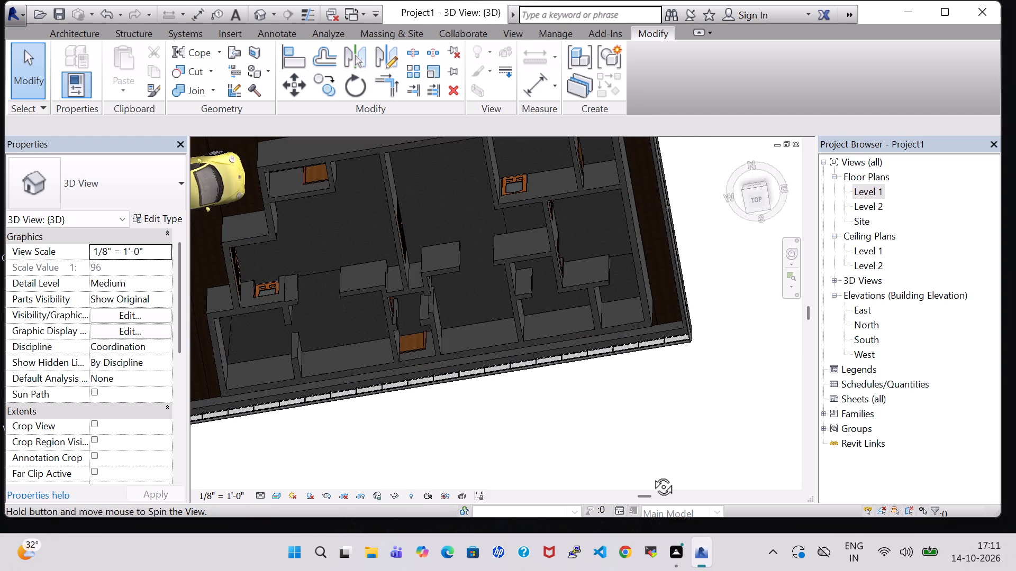
pyautogui.keyDown('shift'); pyautogui.moveTo(651, 475); pyautogui.dragTo(645, 413, button='middle'); pyautogui.keyUp('shift')
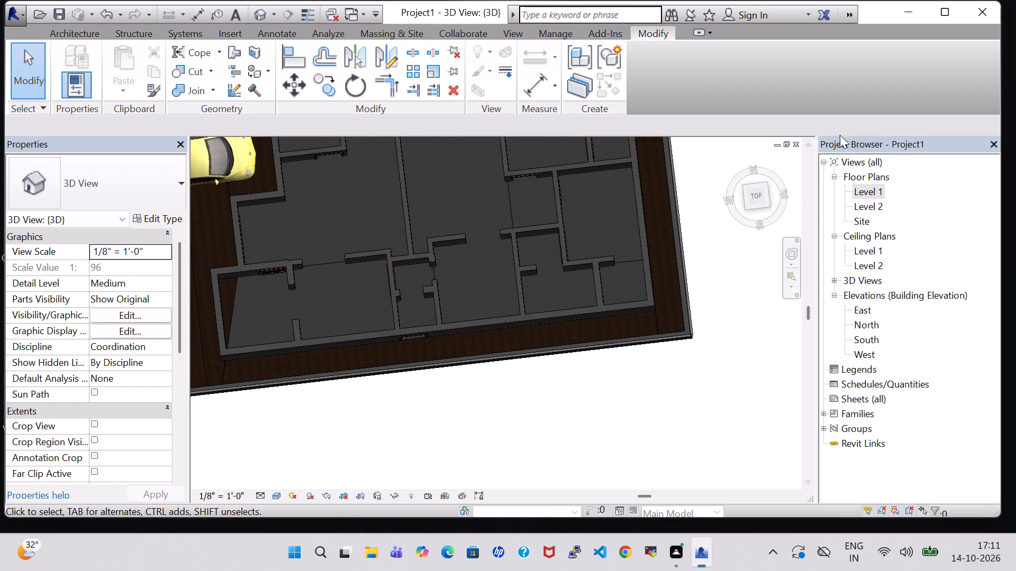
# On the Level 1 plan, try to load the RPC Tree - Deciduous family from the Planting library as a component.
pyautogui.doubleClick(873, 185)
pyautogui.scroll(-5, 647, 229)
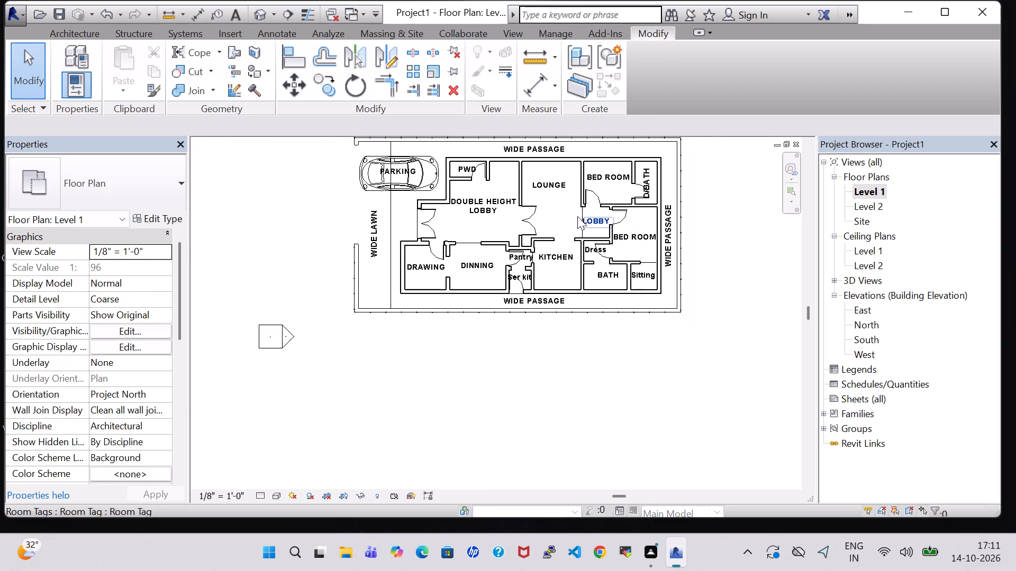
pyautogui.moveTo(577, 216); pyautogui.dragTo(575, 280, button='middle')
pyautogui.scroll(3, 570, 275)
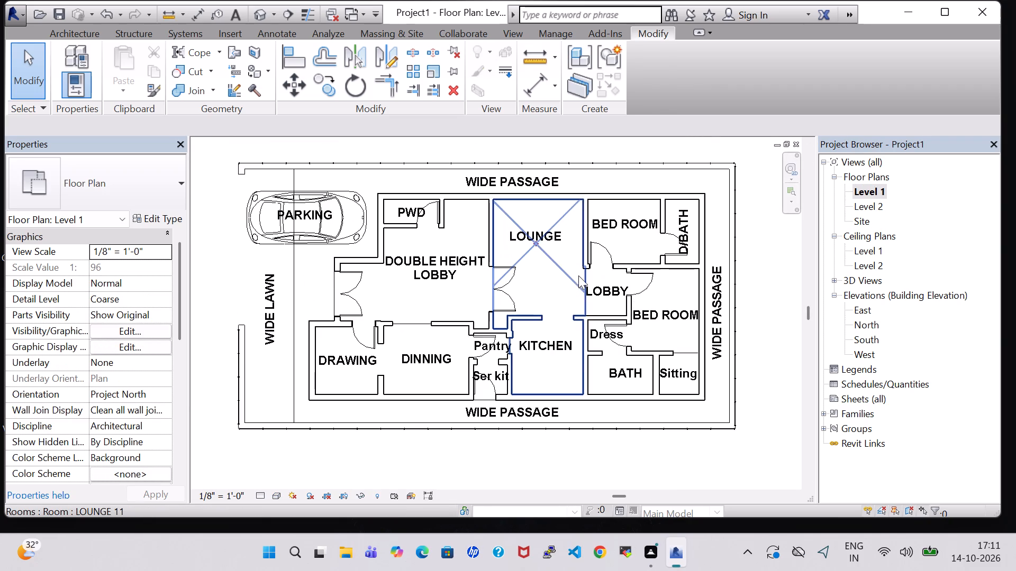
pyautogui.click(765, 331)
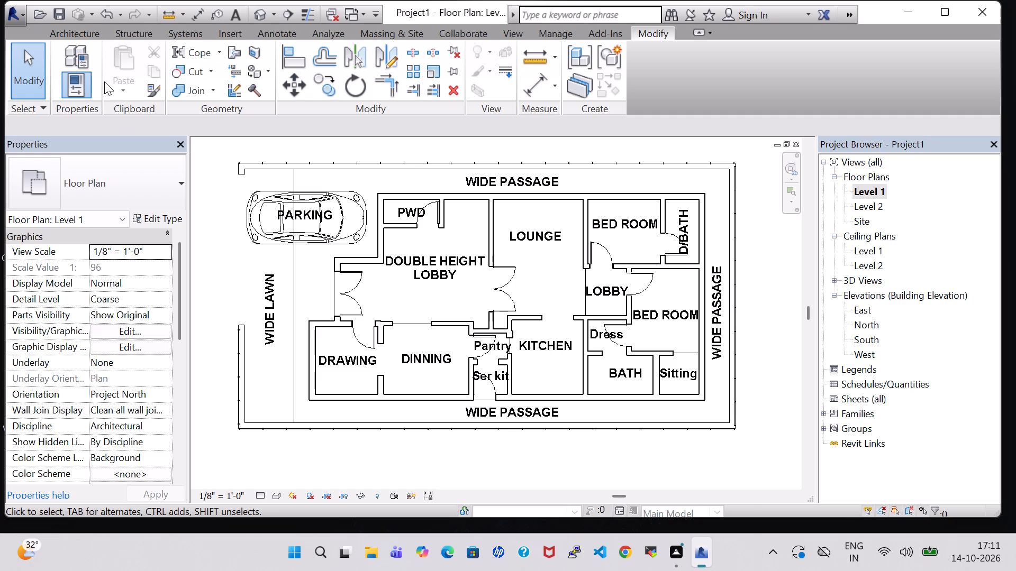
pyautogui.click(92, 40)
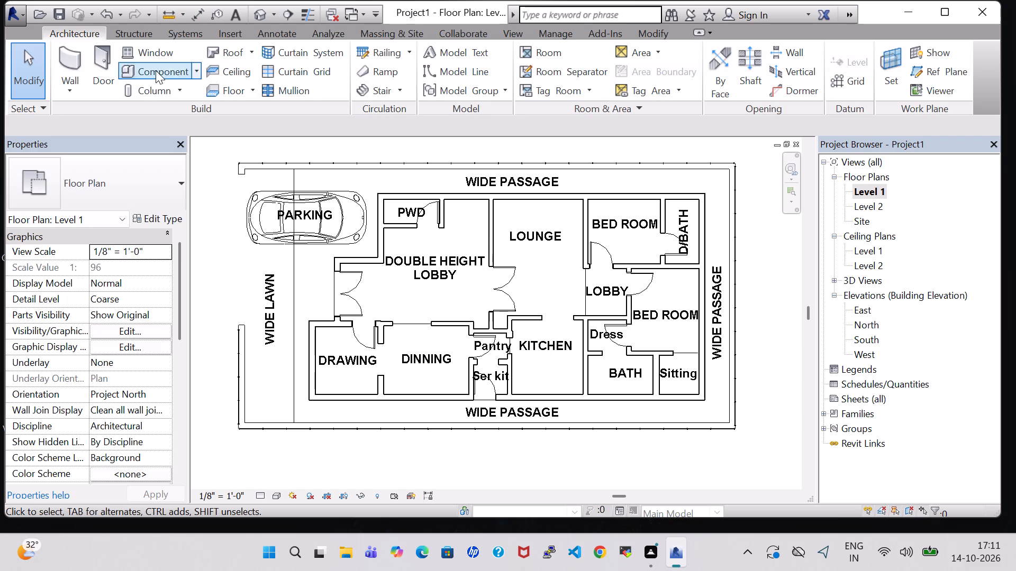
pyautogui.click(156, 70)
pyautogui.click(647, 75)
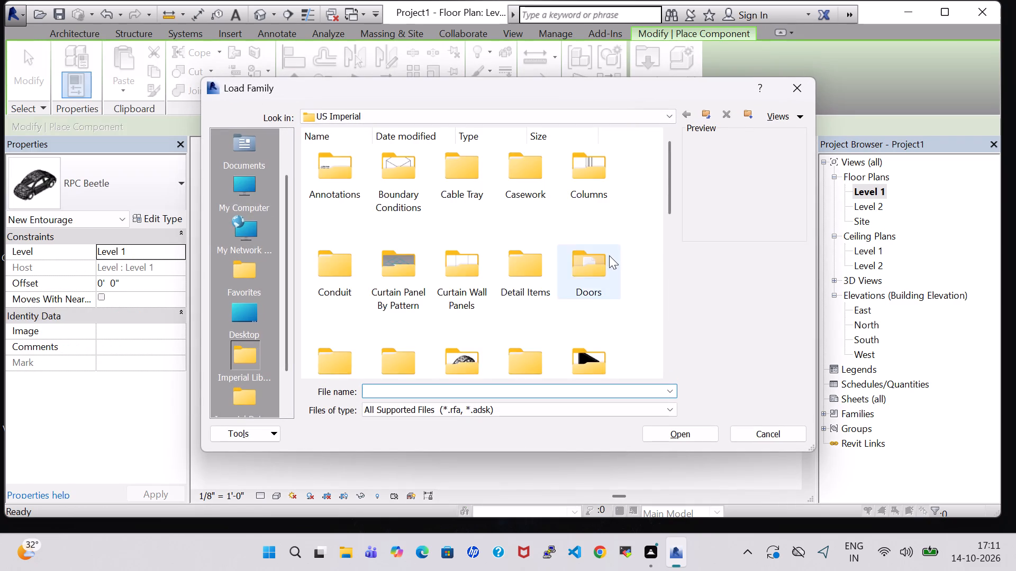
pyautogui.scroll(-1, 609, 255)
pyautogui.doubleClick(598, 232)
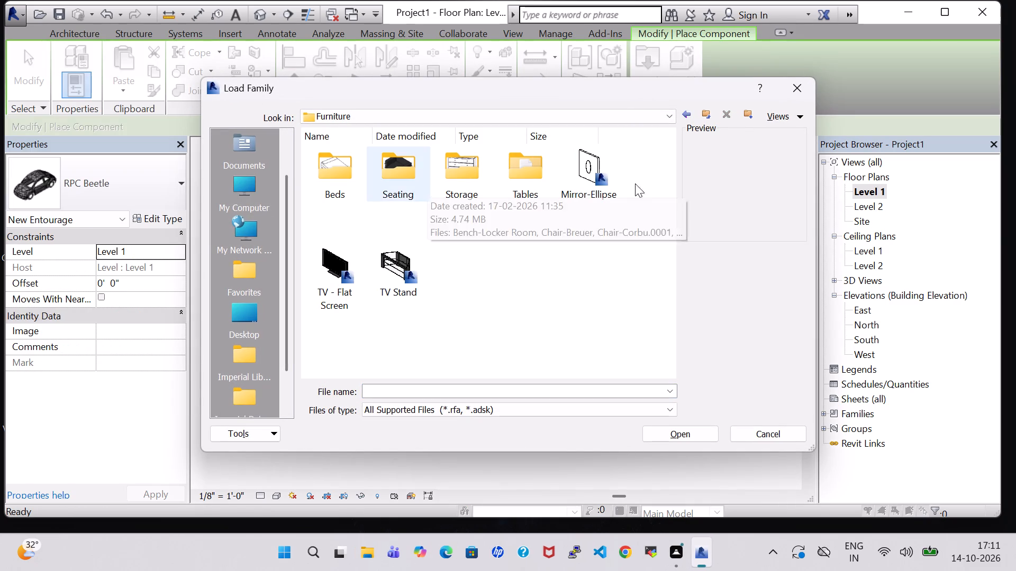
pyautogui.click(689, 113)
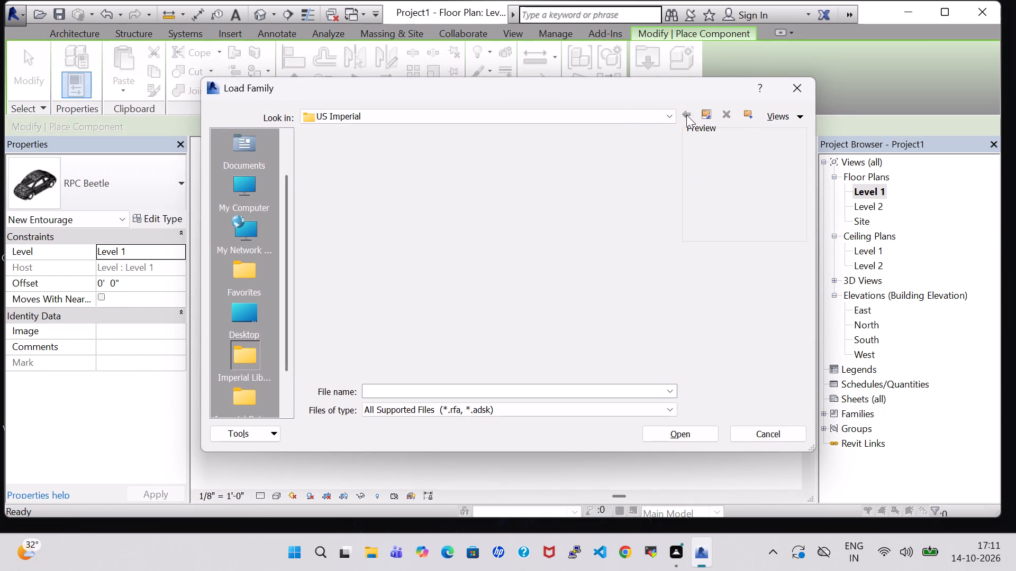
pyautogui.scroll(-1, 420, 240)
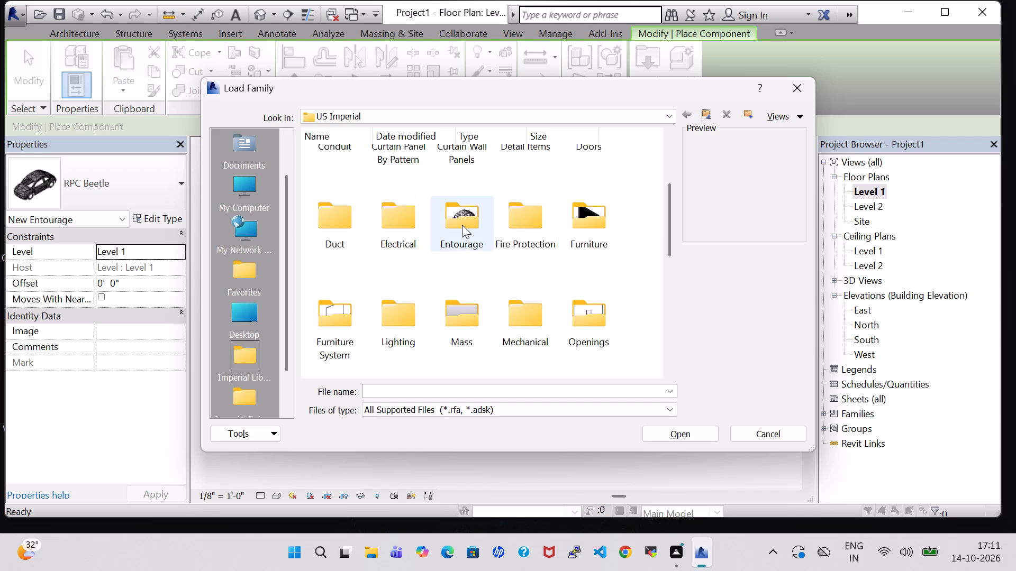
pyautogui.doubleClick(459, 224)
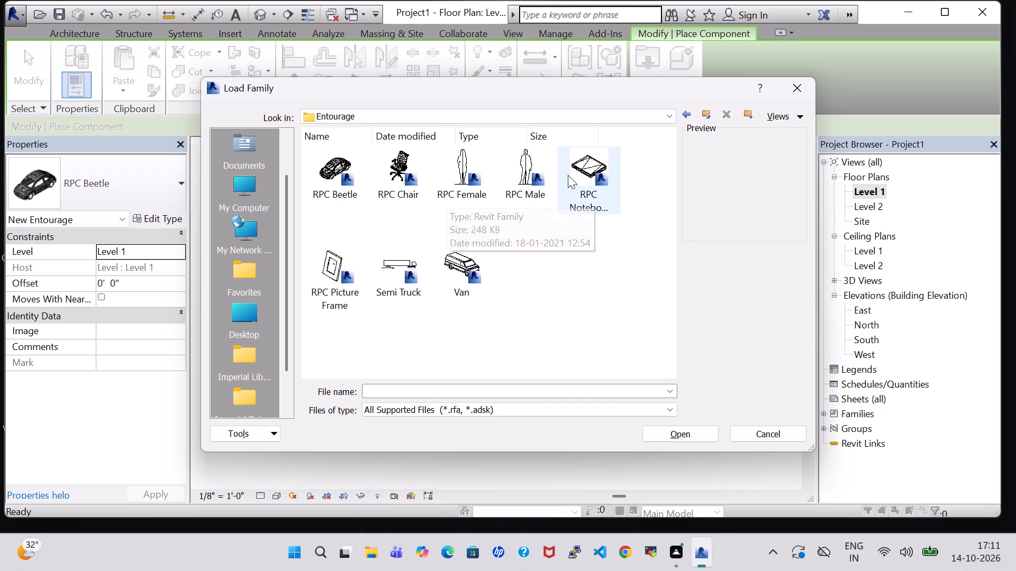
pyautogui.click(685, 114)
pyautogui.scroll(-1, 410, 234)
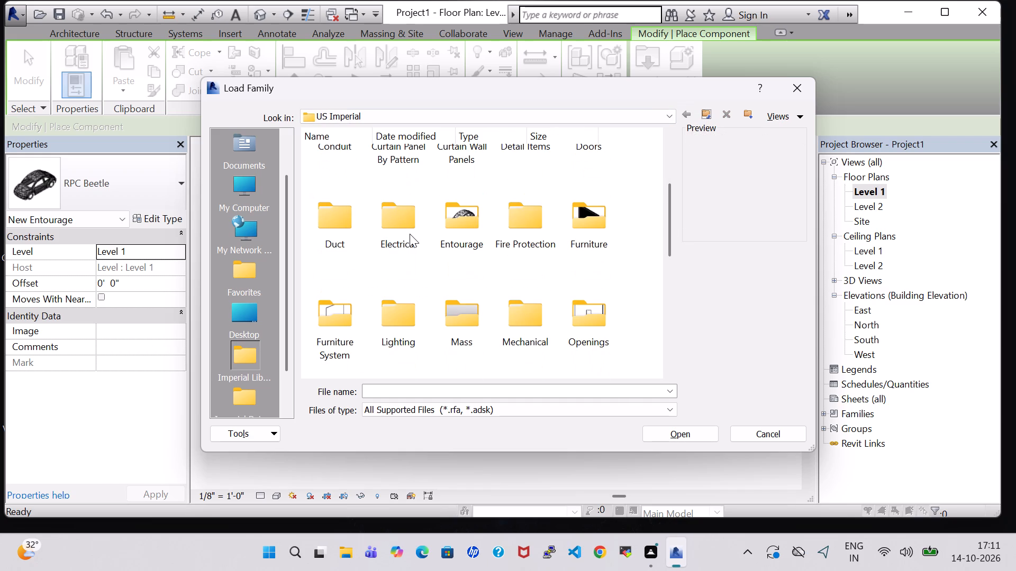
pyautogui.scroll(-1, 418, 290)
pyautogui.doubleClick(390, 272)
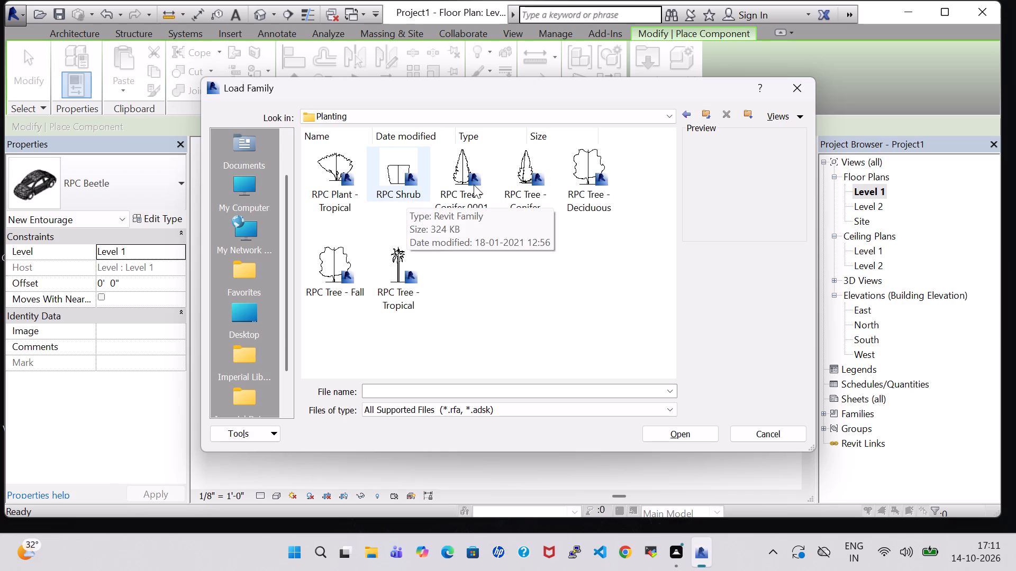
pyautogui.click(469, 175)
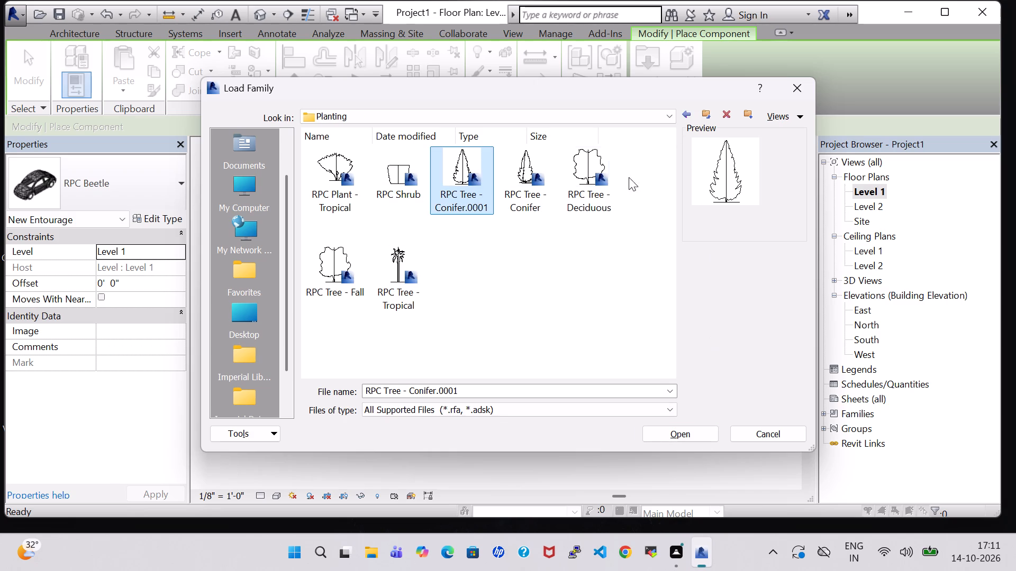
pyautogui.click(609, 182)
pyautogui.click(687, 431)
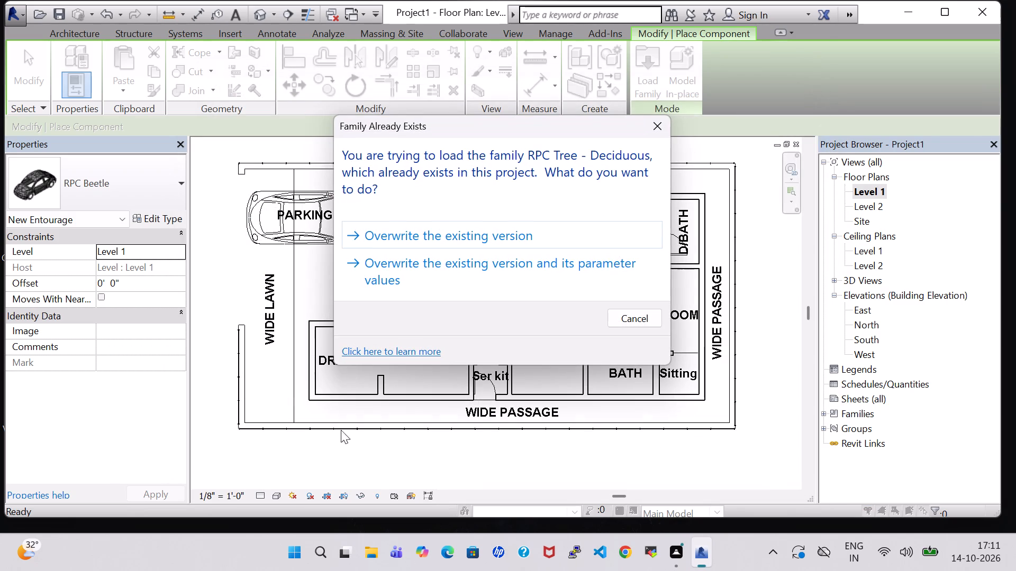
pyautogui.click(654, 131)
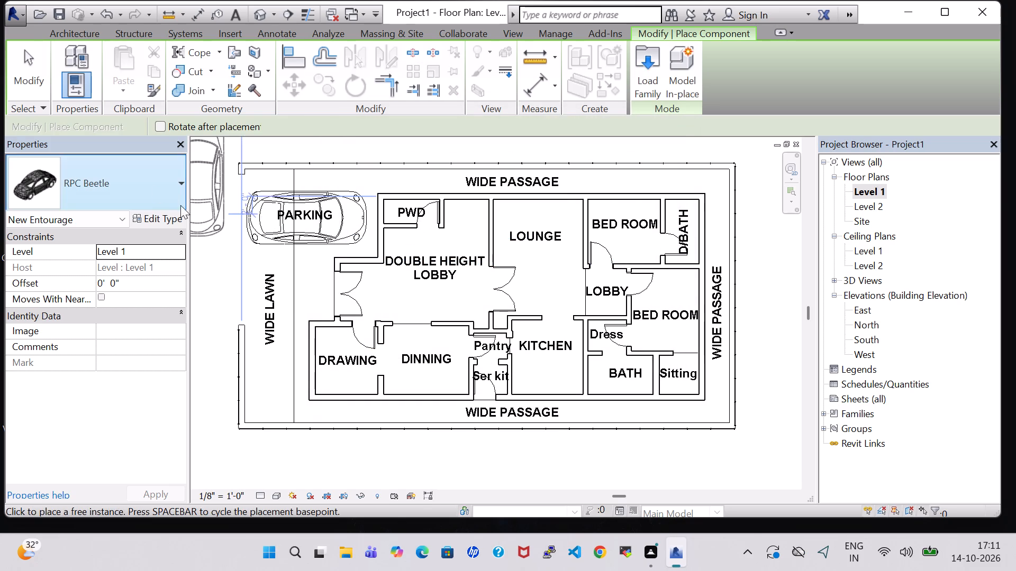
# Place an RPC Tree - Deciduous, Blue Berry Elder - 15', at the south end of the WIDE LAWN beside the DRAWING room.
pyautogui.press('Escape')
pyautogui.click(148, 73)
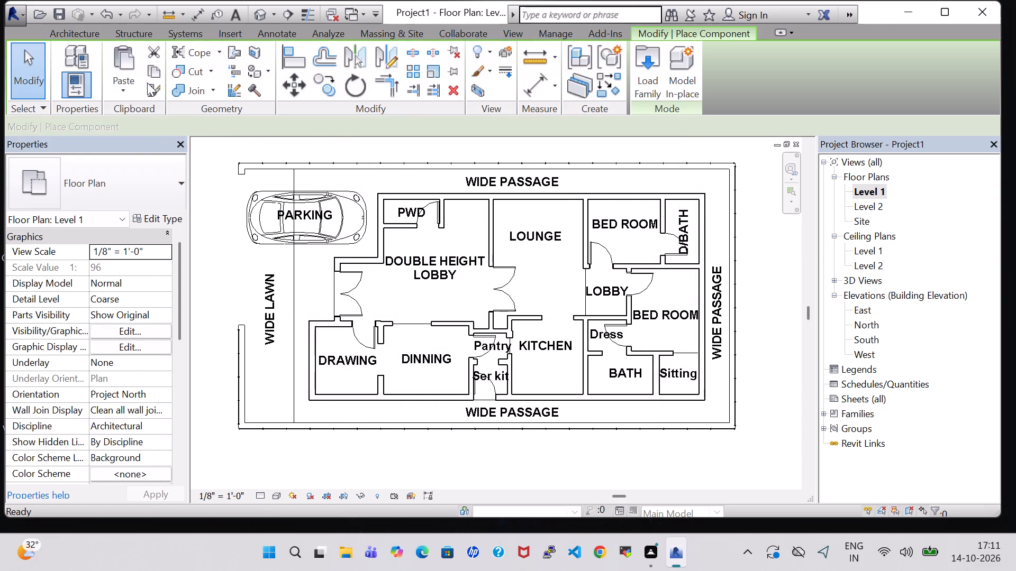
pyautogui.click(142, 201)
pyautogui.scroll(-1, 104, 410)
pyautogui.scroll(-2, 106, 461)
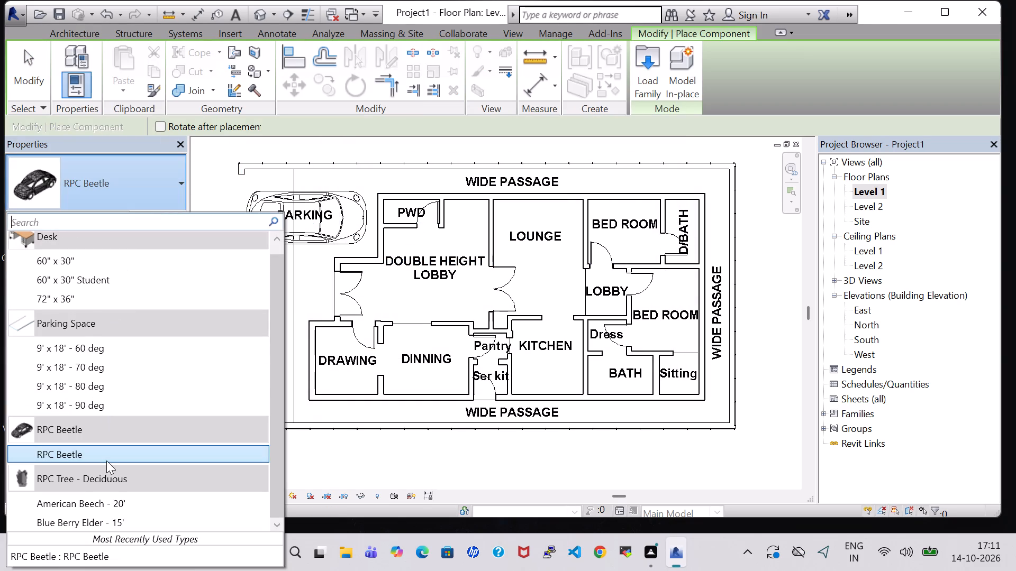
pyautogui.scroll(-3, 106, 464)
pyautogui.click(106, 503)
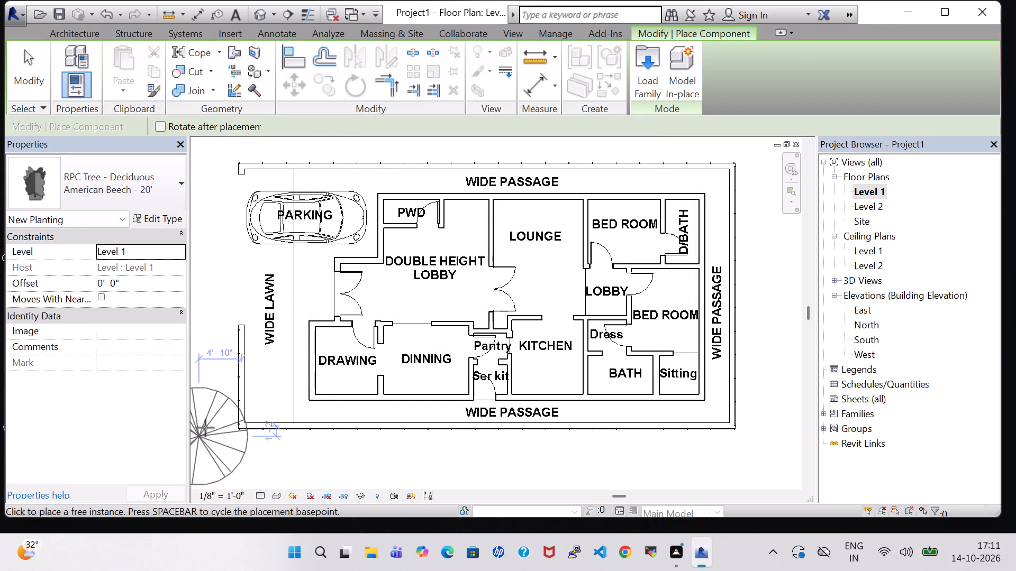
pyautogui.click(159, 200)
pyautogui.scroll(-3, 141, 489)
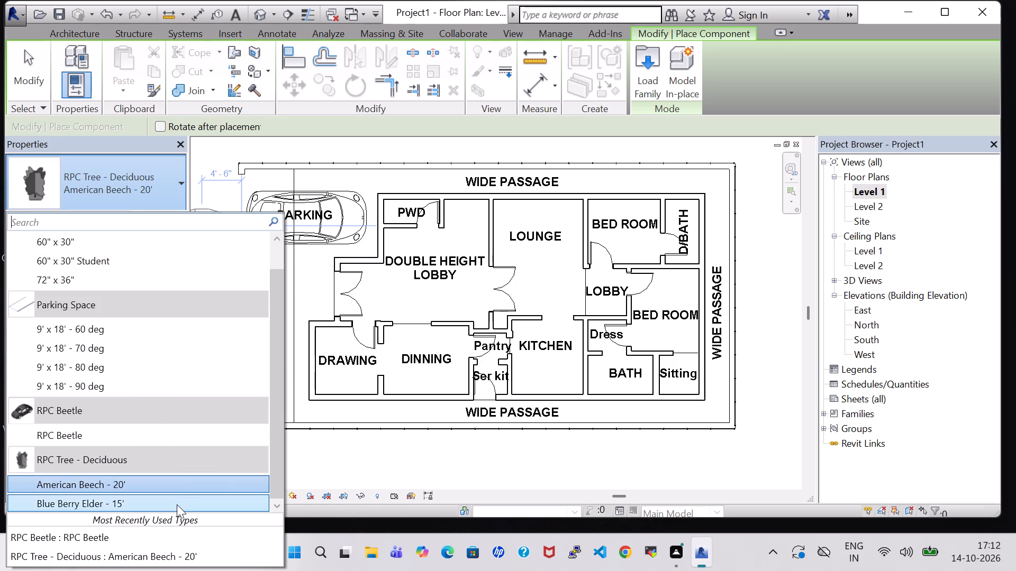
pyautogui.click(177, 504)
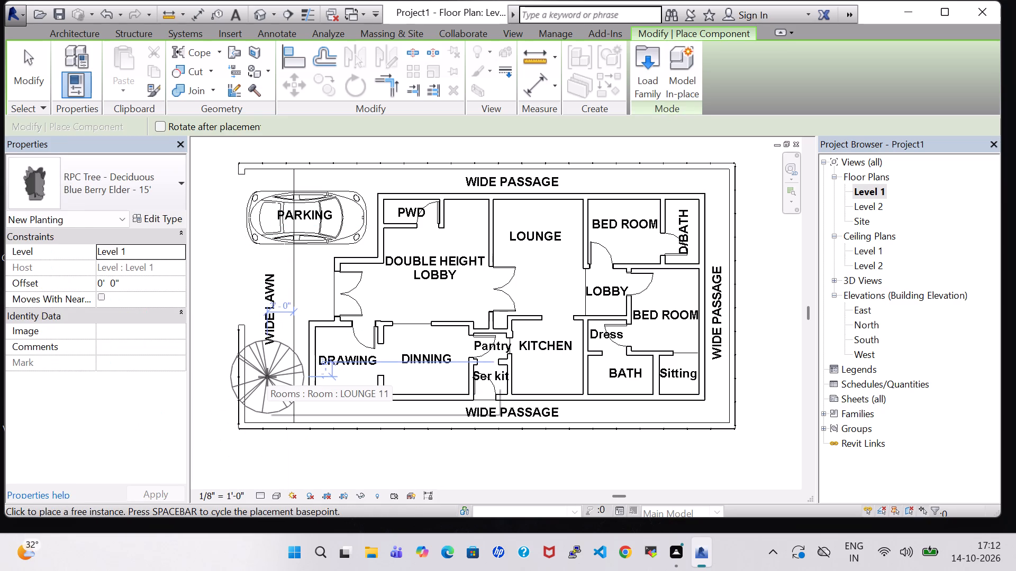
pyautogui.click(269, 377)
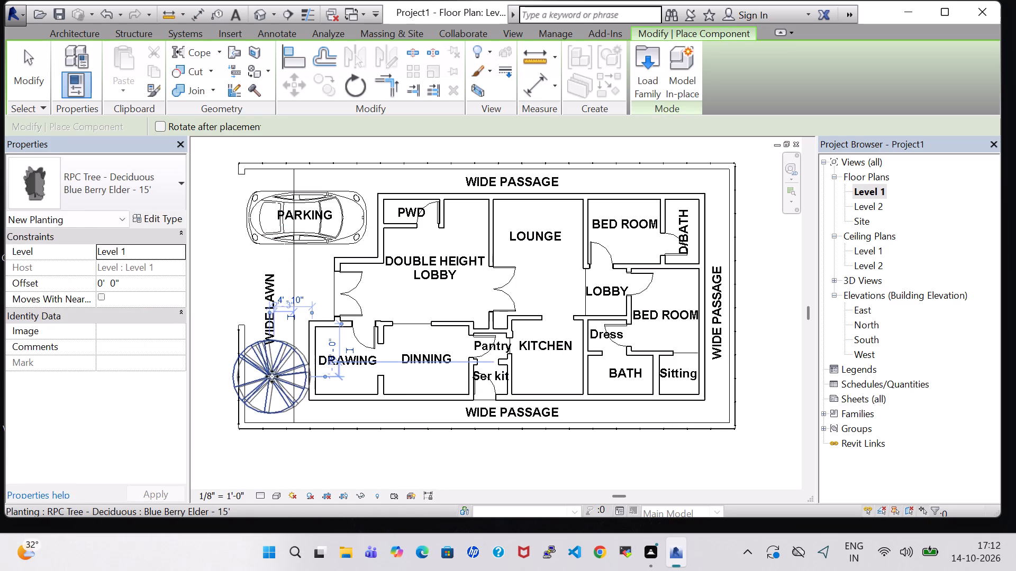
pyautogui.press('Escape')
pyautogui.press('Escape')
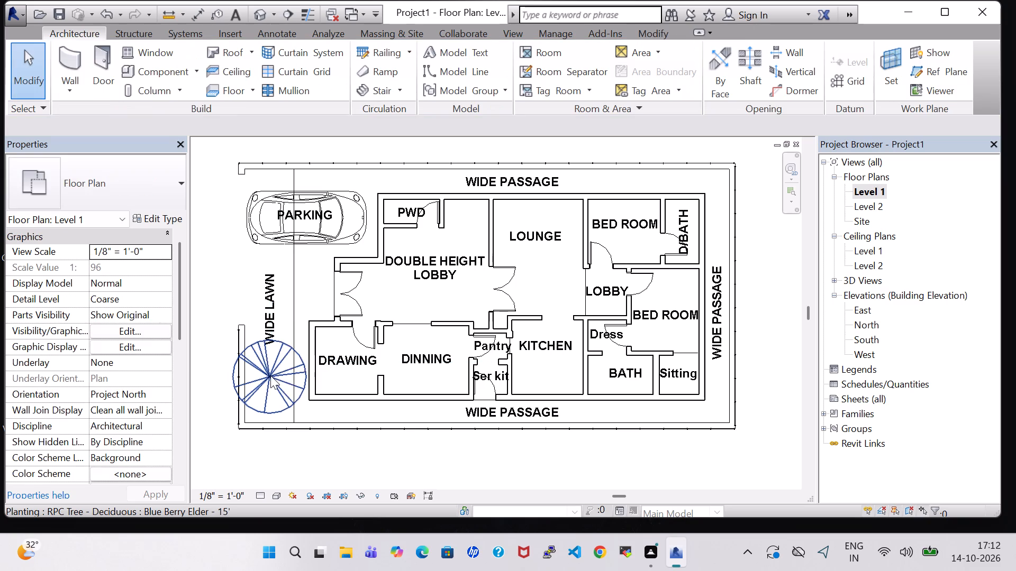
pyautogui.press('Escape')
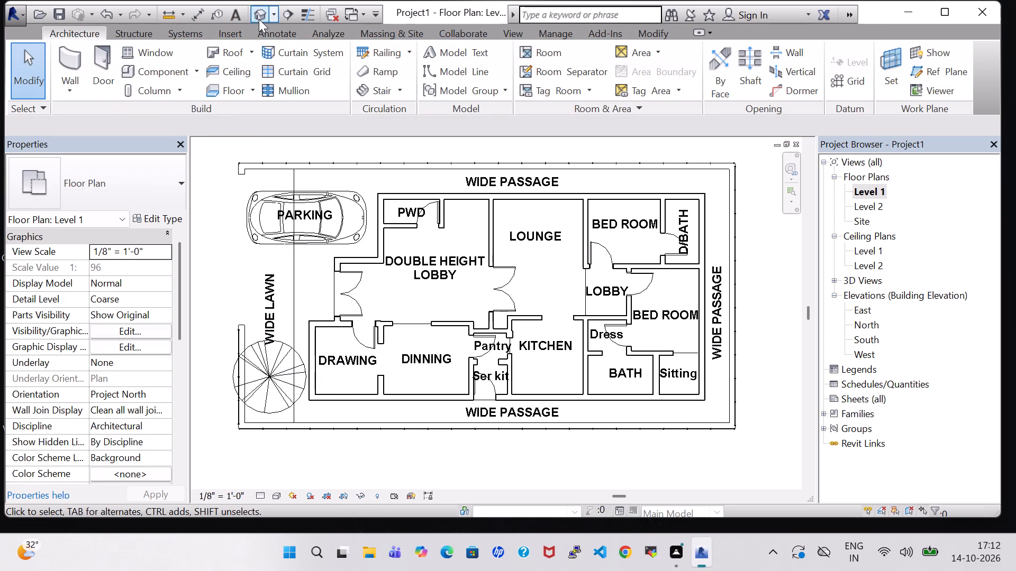
# Examine the tree on the front lawn in 3D, checking its size against the boundary wall and house front.
pyautogui.click(259, 19)
pyautogui.keyDown('shift'); pyautogui.moveTo(364, 412); pyautogui.dragTo(445, 364, button='middle'); pyautogui.keyUp('shift')
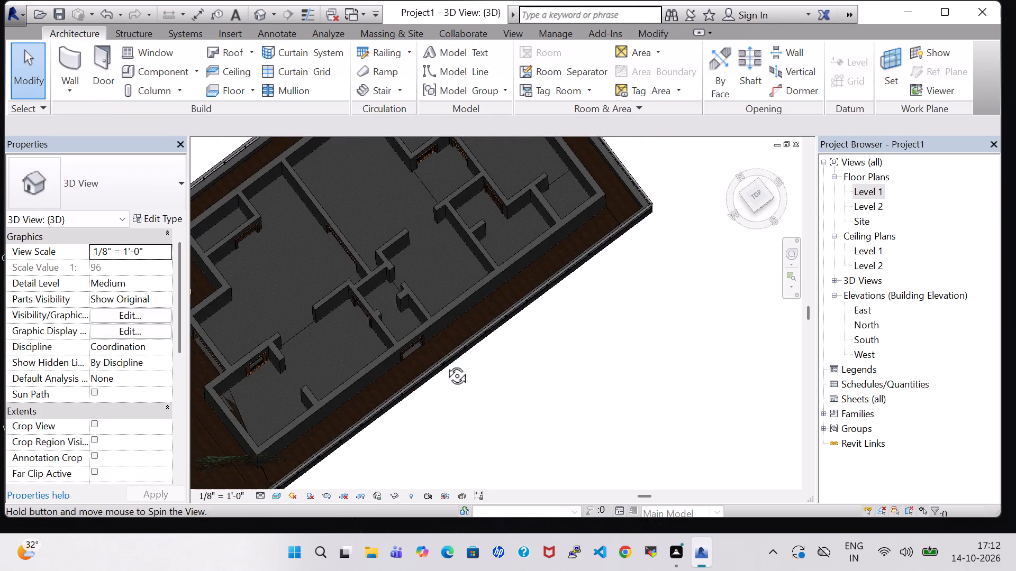
pyautogui.keyDown('shift'); pyautogui.moveTo(445, 364); pyautogui.dragTo(447, 357, button='middle'); pyautogui.keyUp('shift')
pyautogui.scroll(-1, 449, 364)
pyautogui.moveTo(455, 386); pyautogui.dragTo(509, 283, button='middle')
pyautogui.keyDown('shift'); pyautogui.moveTo(431, 387); pyautogui.dragTo(477, 289, button='middle'); pyautogui.keyUp('shift')
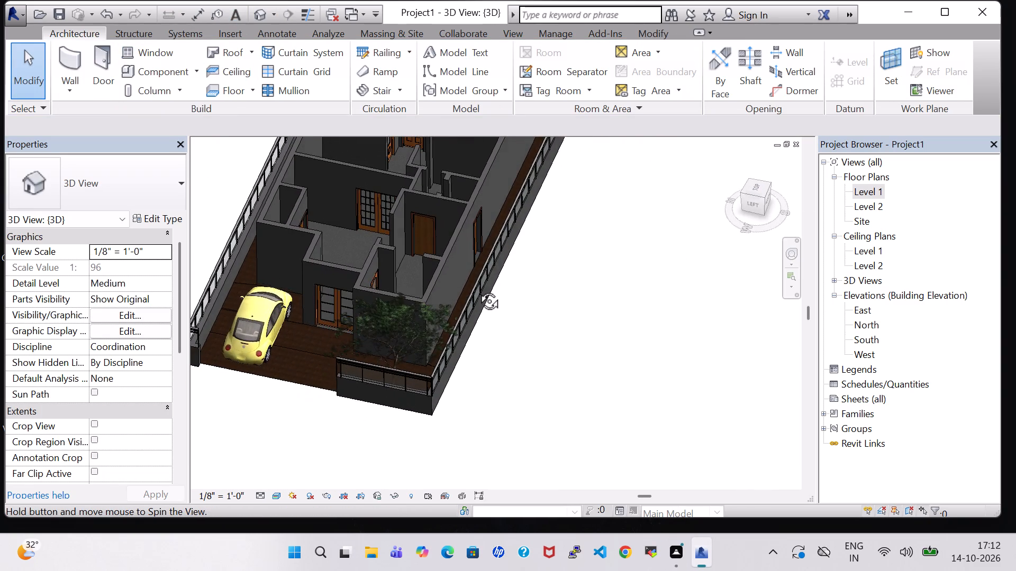
pyautogui.keyDown('shift'); pyautogui.moveTo(477, 289); pyautogui.dragTo(480, 277, button='middle'); pyautogui.keyUp('shift')
pyautogui.keyDown('shift'); pyautogui.moveTo(486, 365); pyautogui.dragTo(522, 294, button='middle'); pyautogui.keyUp('shift')
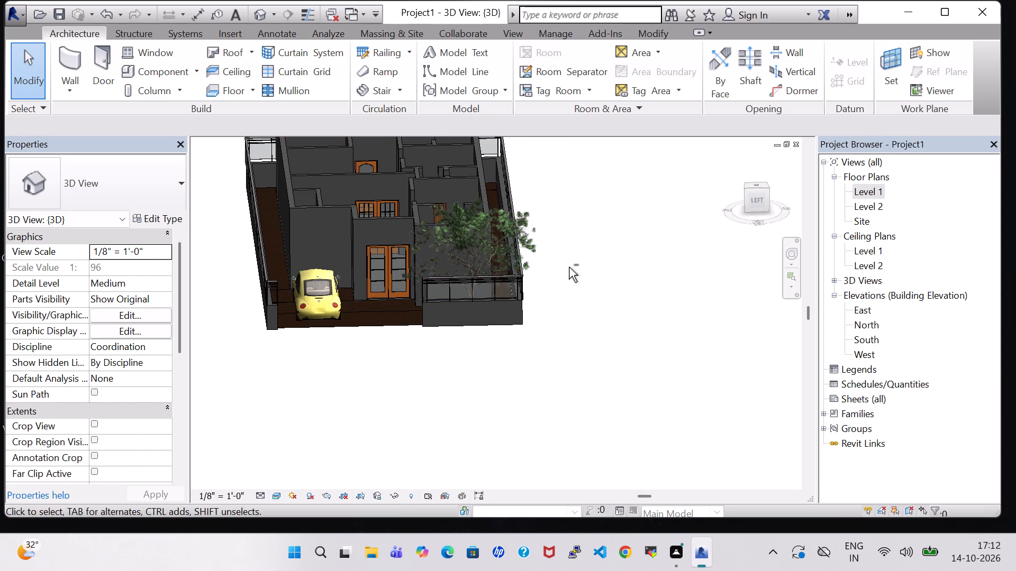
pyautogui.keyDown('shift'); pyautogui.middleClick(569, 268); pyautogui.keyUp('shift')
pyautogui.keyDown('shift'); pyautogui.scroll(3, 569, 268); pyautogui.keyUp('shift')
pyautogui.scroll(4, 569, 268)
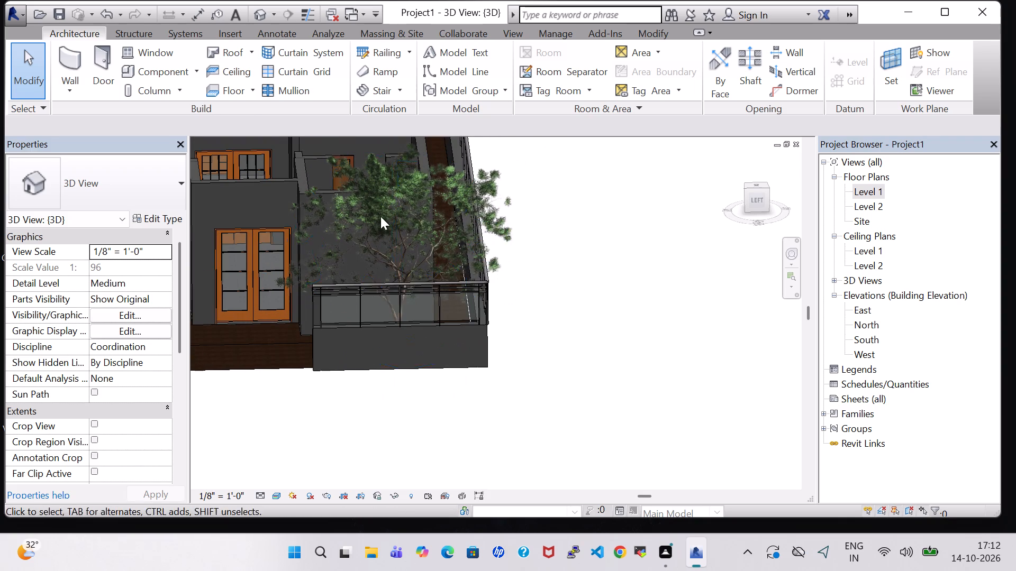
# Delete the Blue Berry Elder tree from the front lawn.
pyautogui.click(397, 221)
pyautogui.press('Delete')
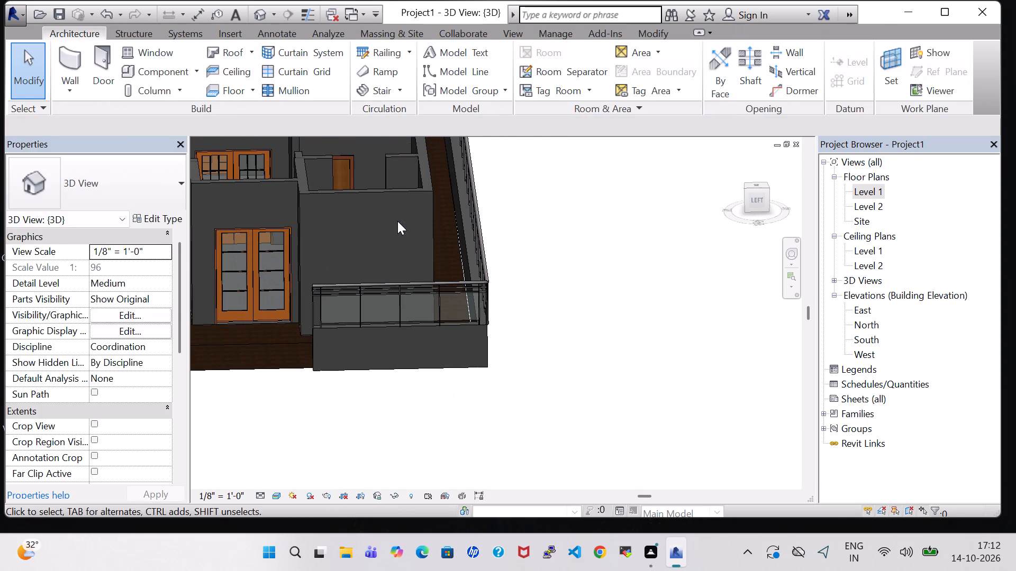
# Load the RPC Tree - Conifer.0001 family from the Planting library for component placement.
pyautogui.click(142, 61)
pyautogui.click(143, 72)
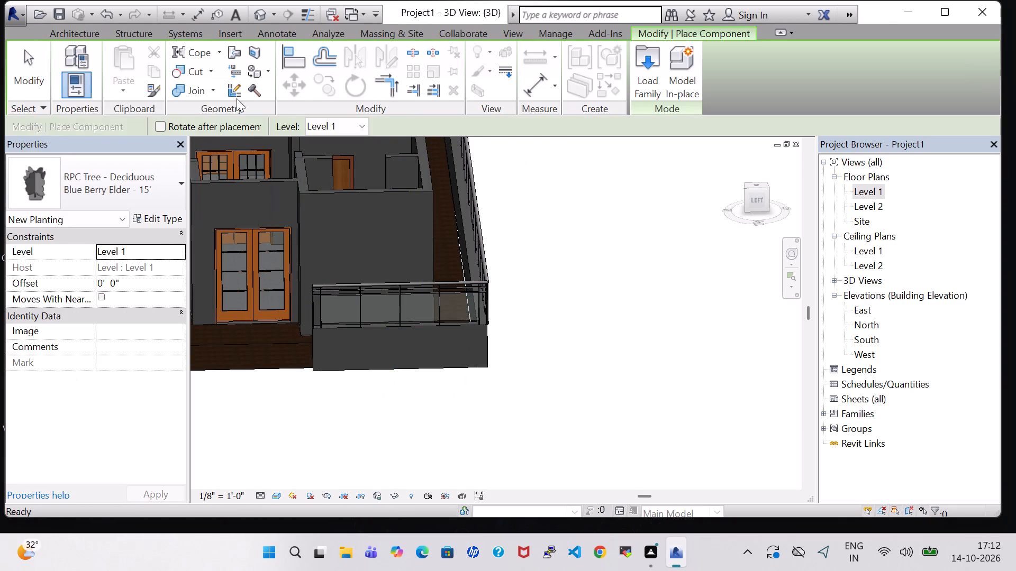
pyautogui.click(646, 95)
pyautogui.scroll(-1, 558, 283)
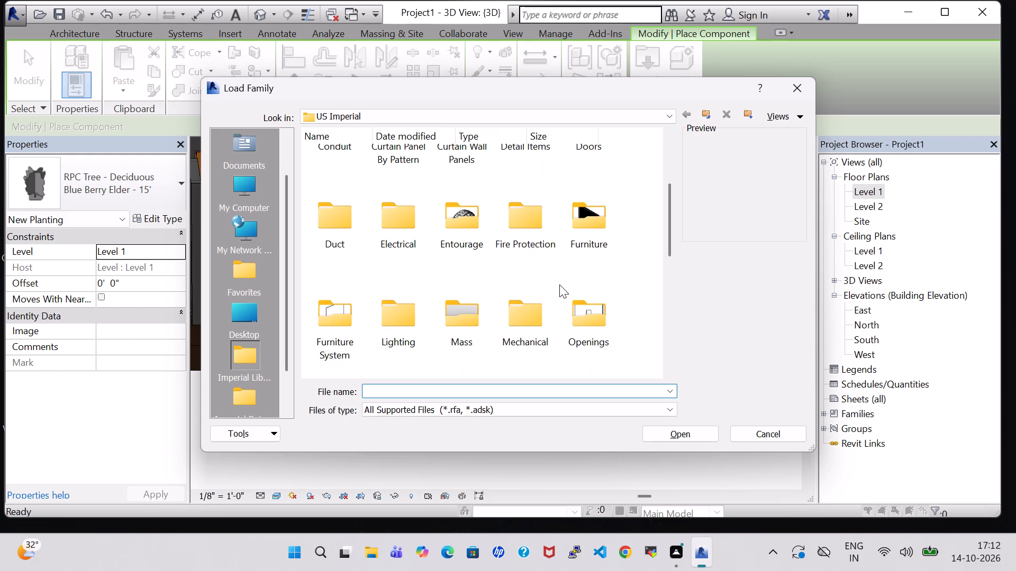
pyautogui.scroll(-2, 526, 255)
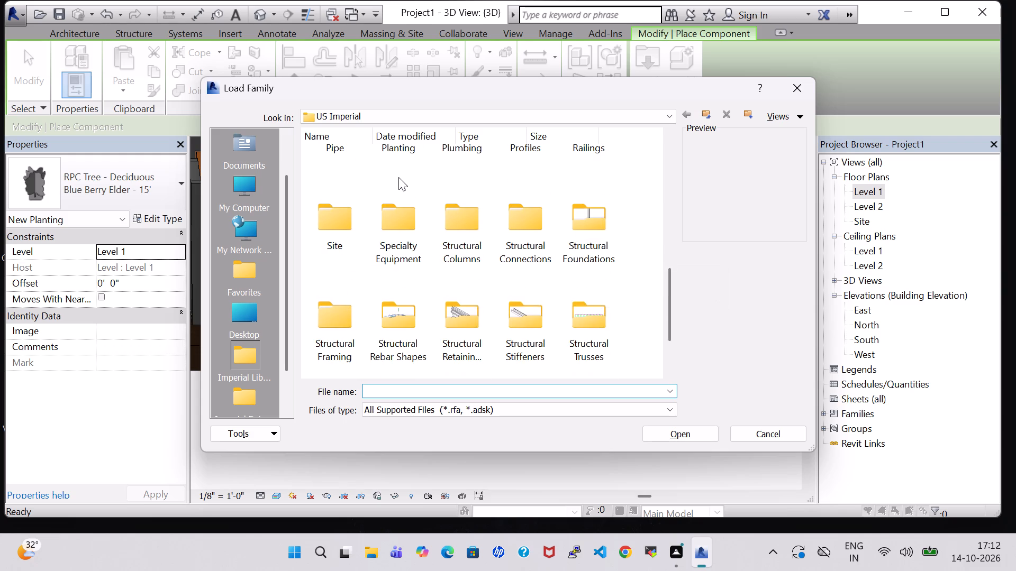
pyautogui.scroll(1, 398, 177)
pyautogui.doubleClick(407, 256)
pyautogui.click(473, 182)
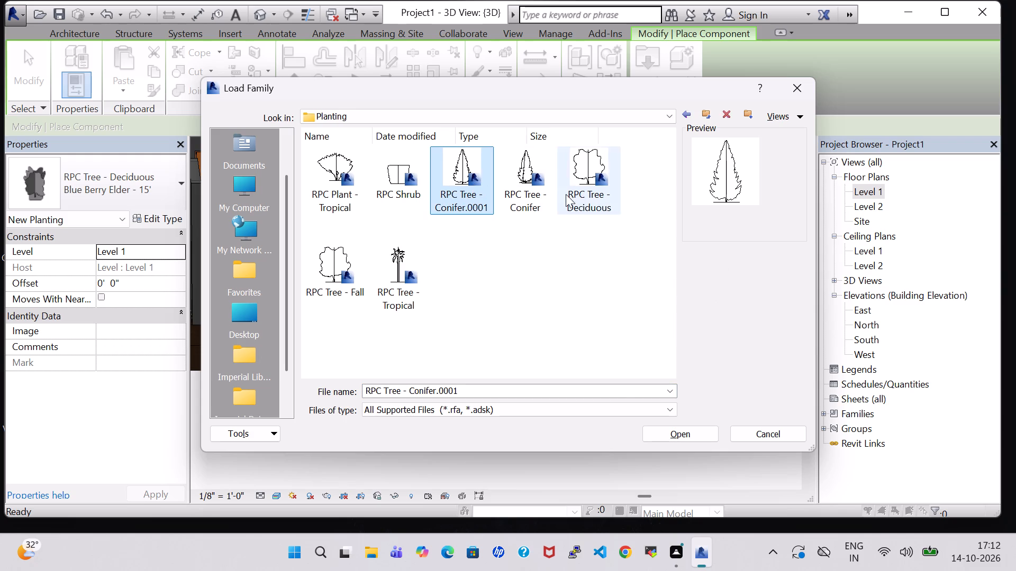
pyautogui.click(663, 428)
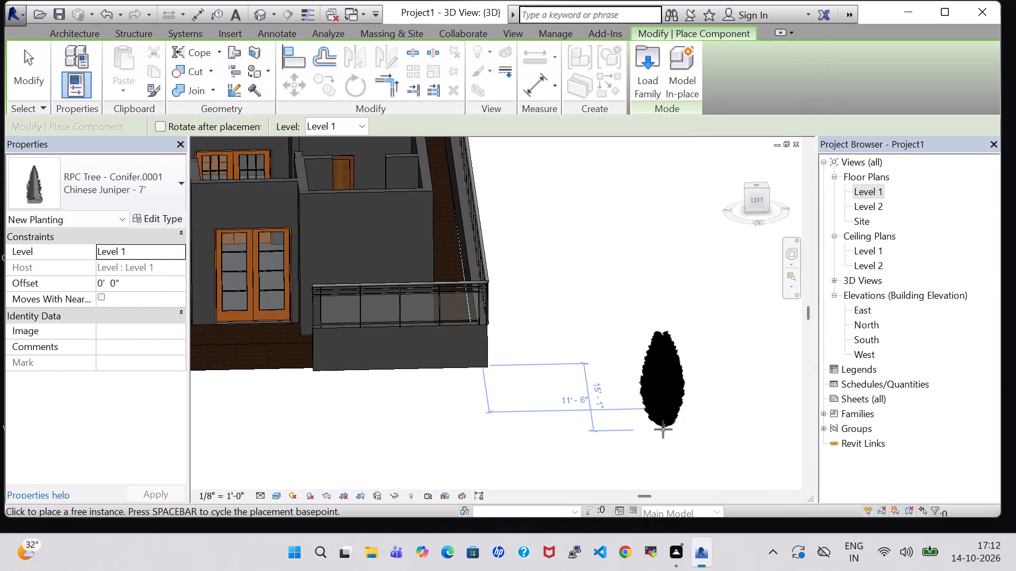
# Place two RPC Tree - Conifer.0001, Chinese Juniper - 7', in a north-south line on Level 1's WIDE LAWN beside the DRAWING room.
pyautogui.doubleClick(884, 185)
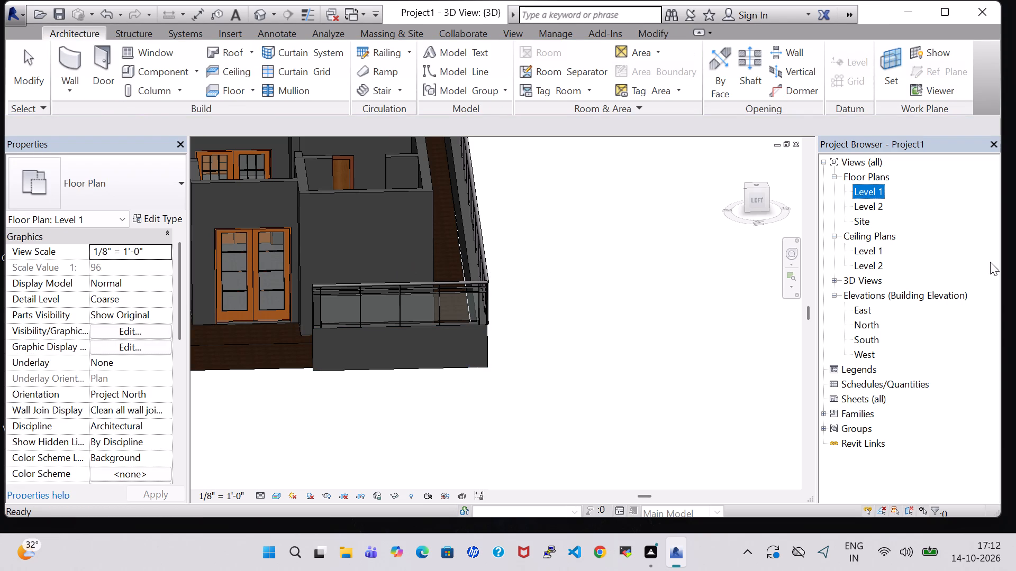
pyautogui.doubleClick(874, 194)
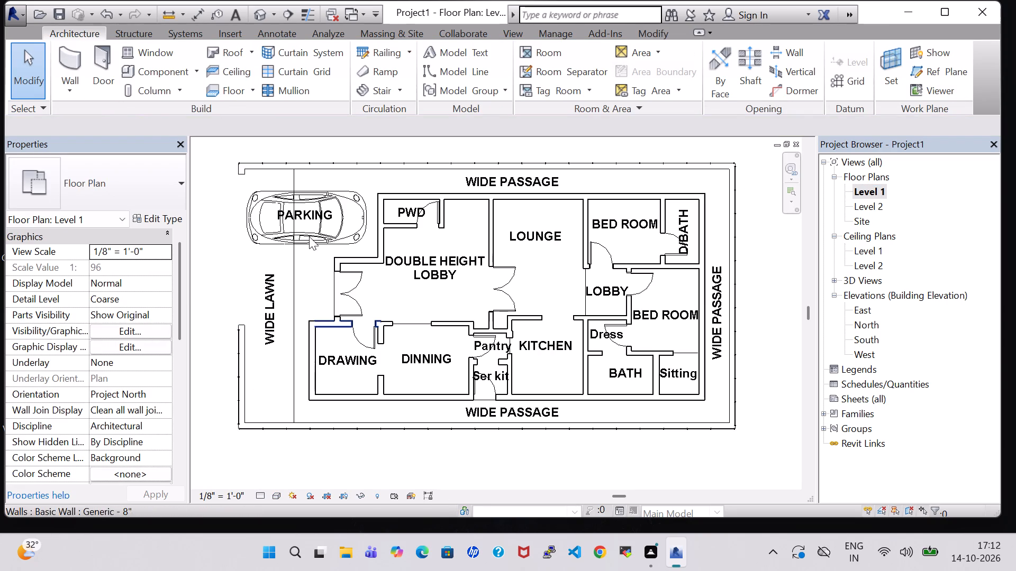
pyautogui.click(140, 66)
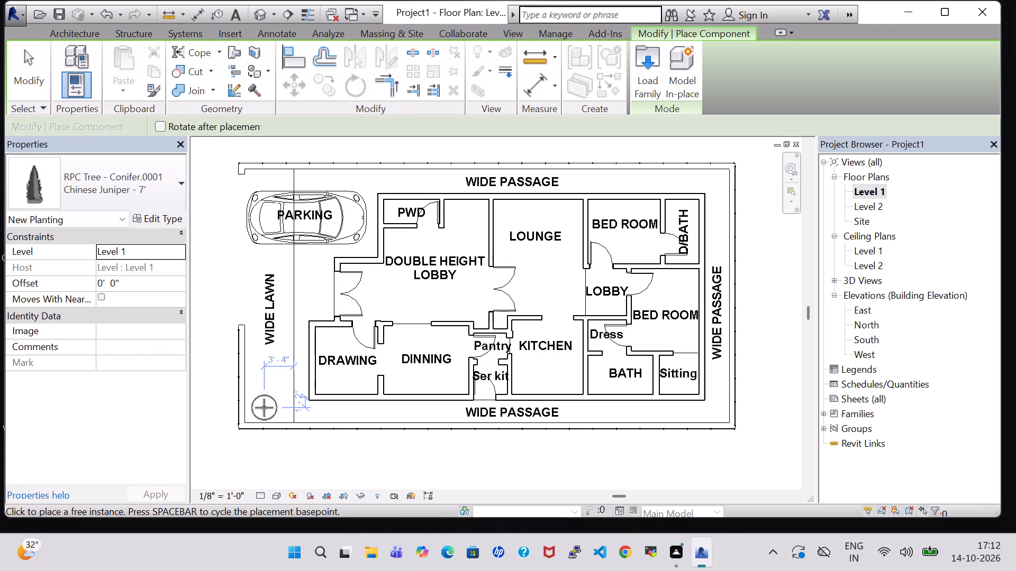
pyautogui.click(264, 407)
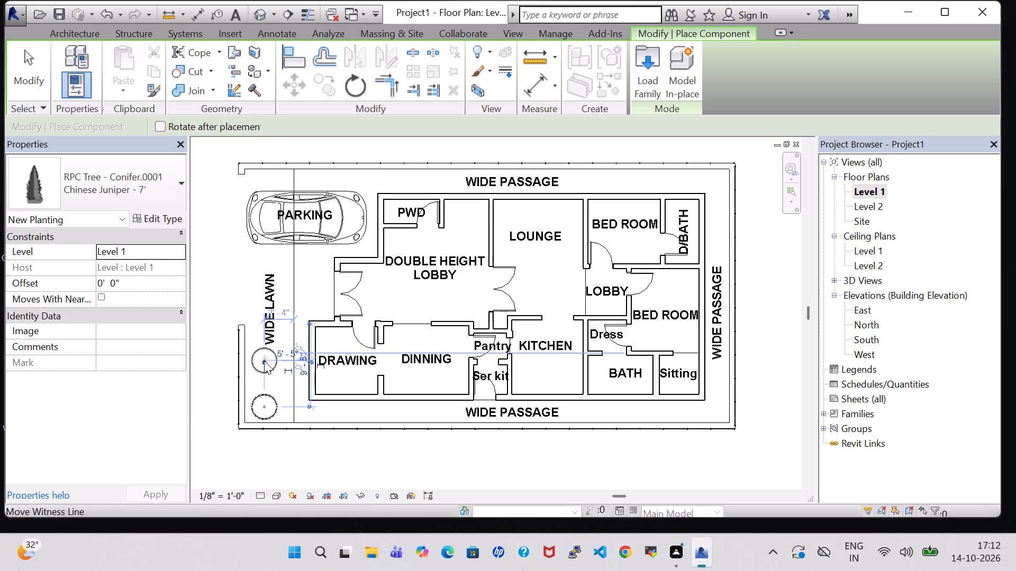
pyautogui.click(264, 361)
pyautogui.press('Escape')
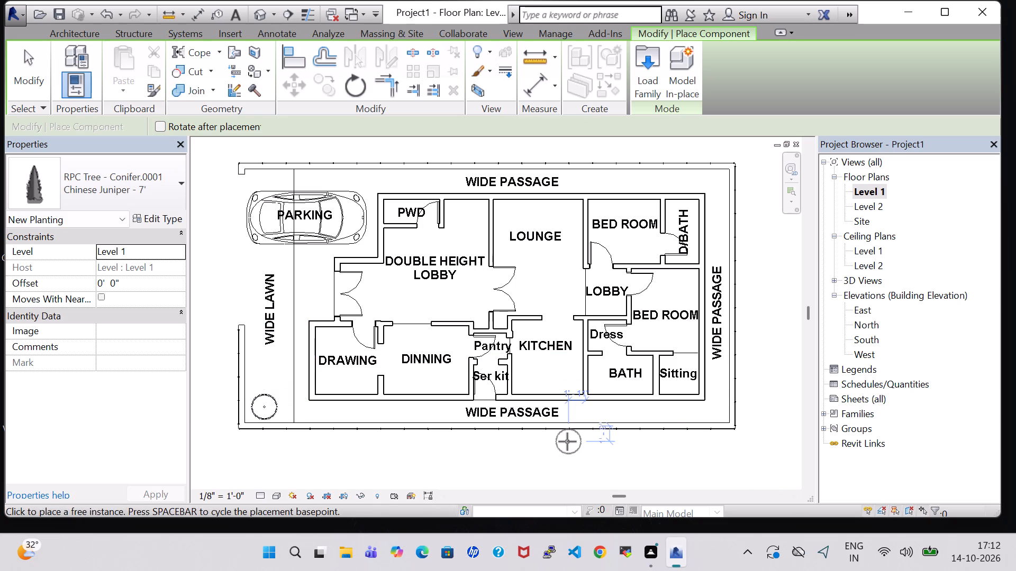
pyautogui.click(260, 365)
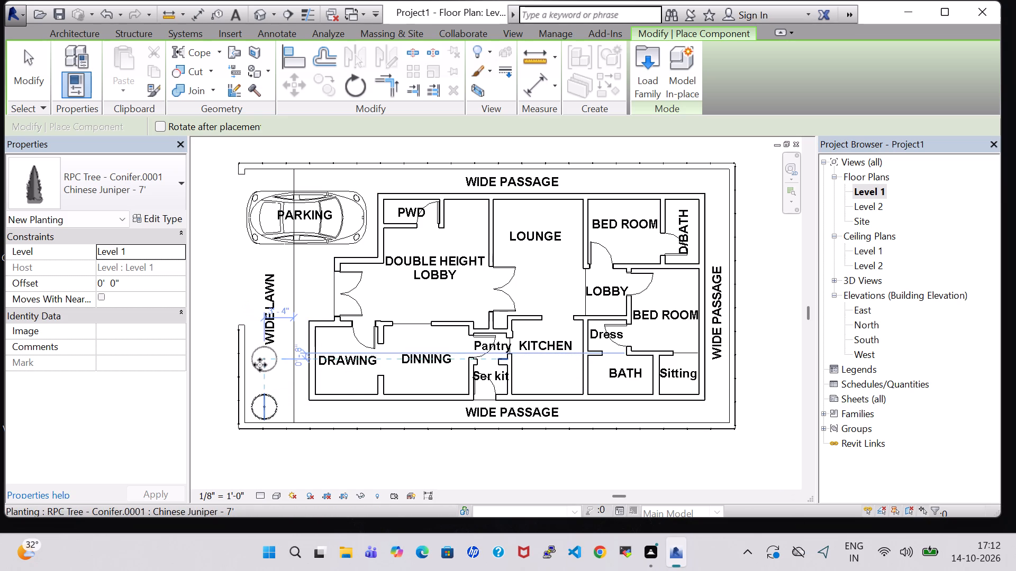
pyautogui.press('Escape')
pyautogui.press('Escape')
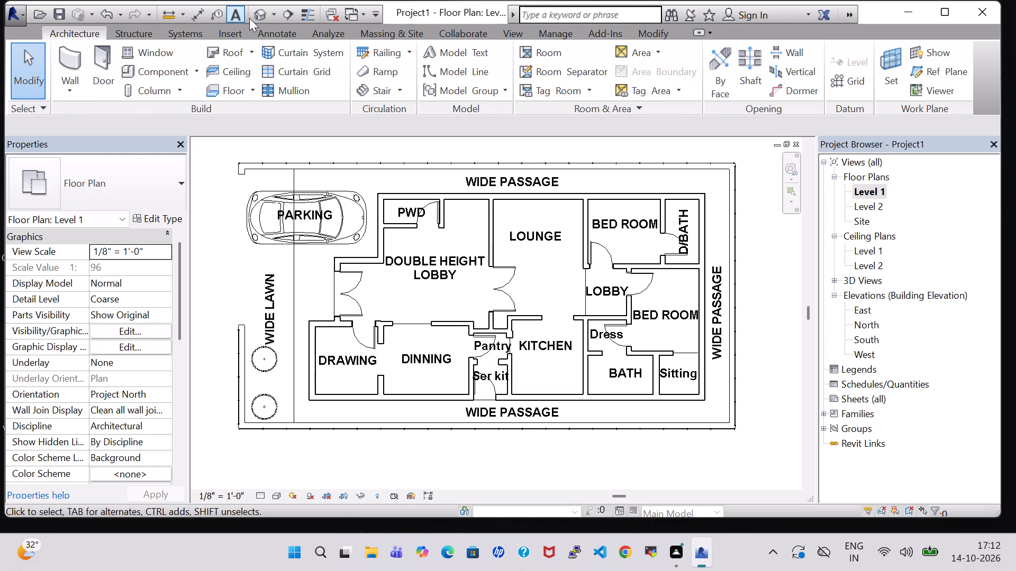
# Examine the two junipers on the front lawn in 3D against the boundary wall and house front.
pyautogui.click(252, 18)
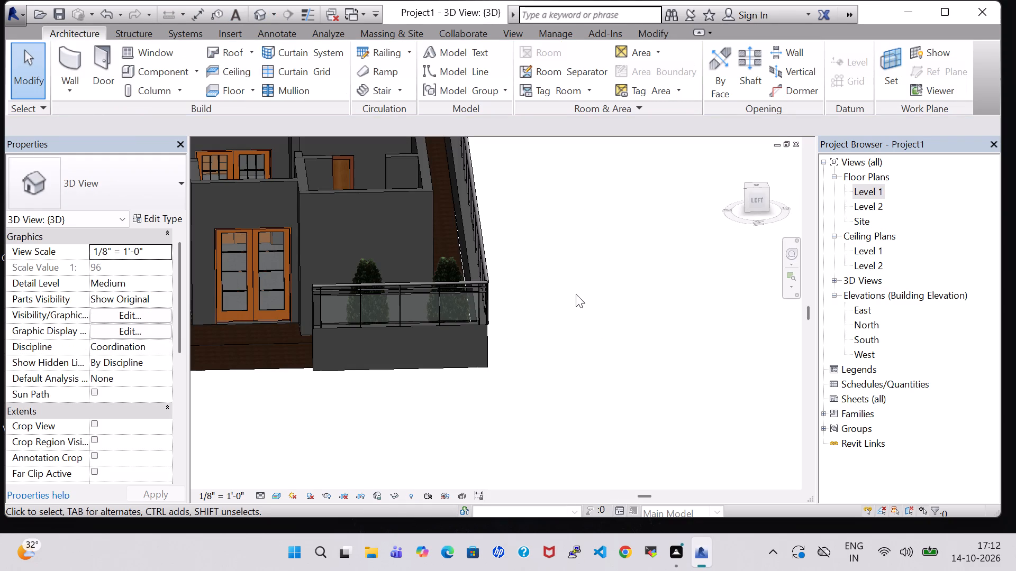
pyautogui.keyDown('shift'); pyautogui.moveTo(576, 294); pyautogui.dragTo(567, 303, button='middle'); pyautogui.keyUp('shift')
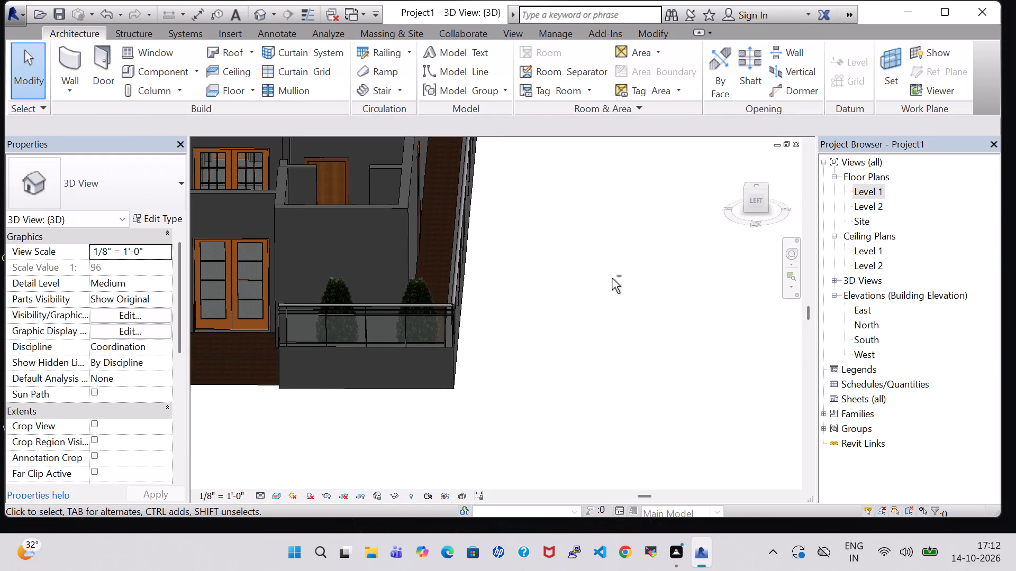
# Load the Chair-Corbu.0001 family from the Furniture library's Seating folder for component placement on Level 1.
pyautogui.doubleClick(868, 188)
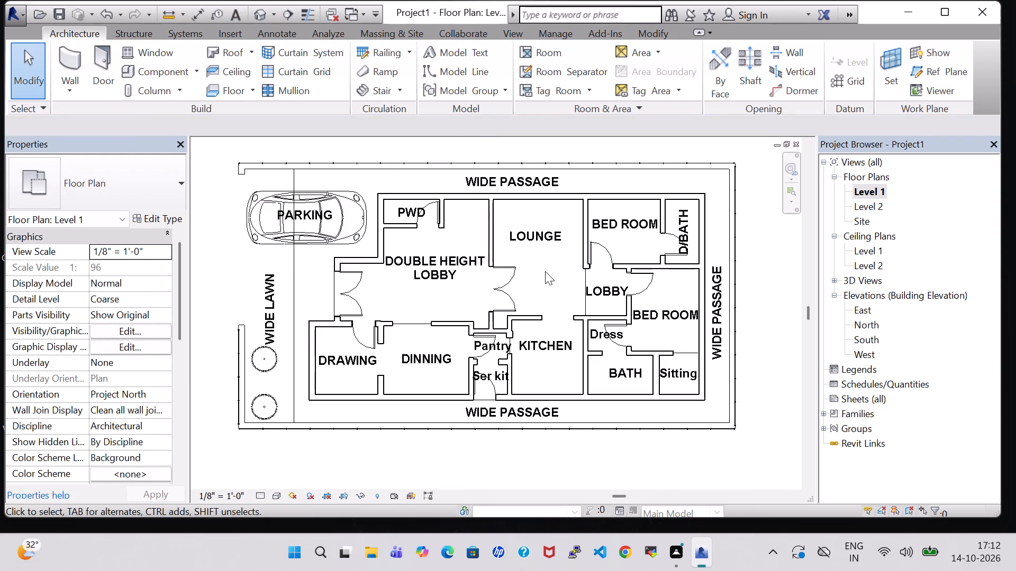
pyautogui.scroll(-2, 545, 272)
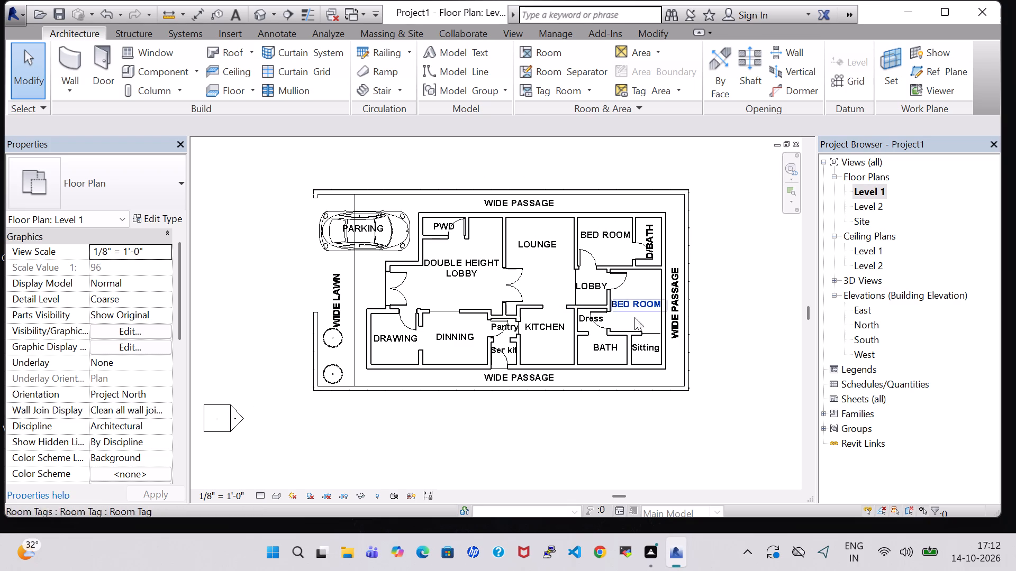
pyautogui.moveTo(711, 331); pyautogui.dragTo(703, 335, button='middle')
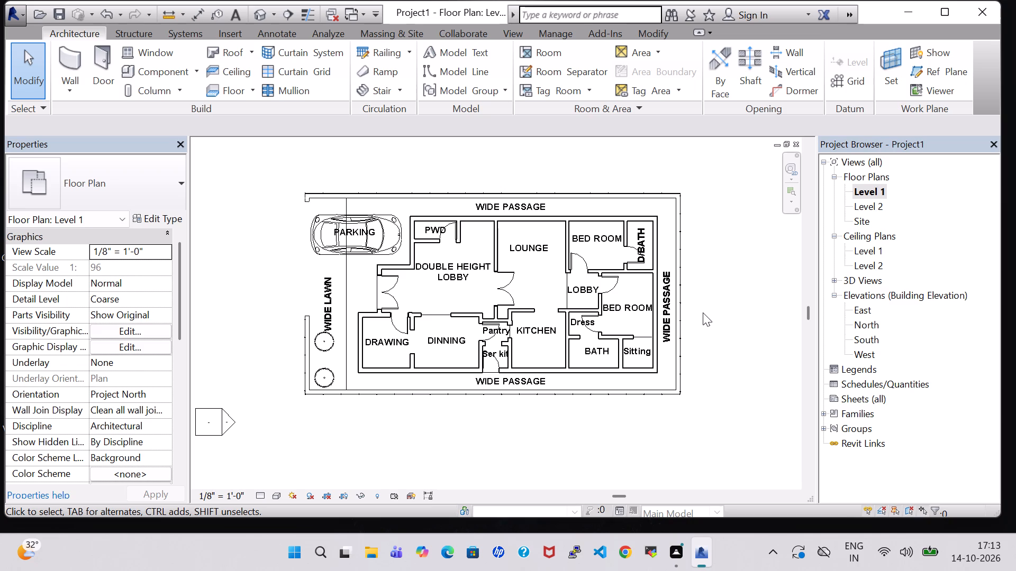
pyautogui.moveTo(703, 312); pyautogui.dragTo(687, 319, button='middle')
pyautogui.scroll(4, 687, 319)
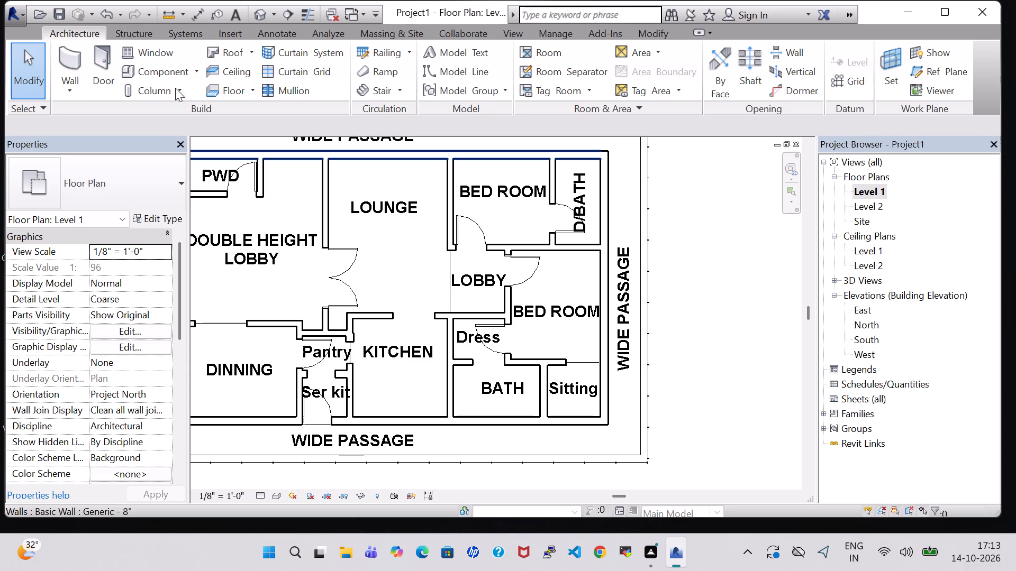
pyautogui.click(154, 63)
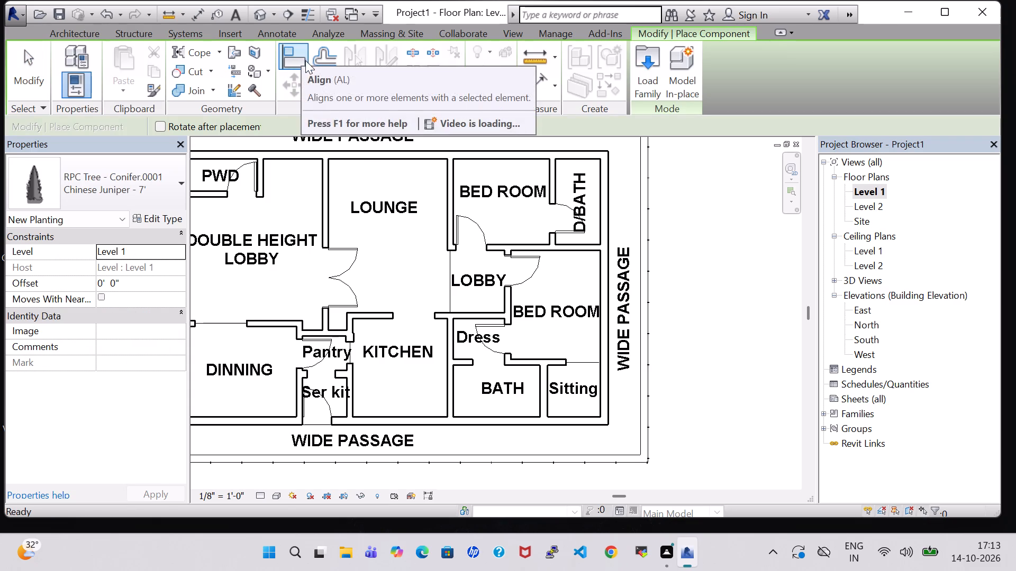
pyautogui.click(646, 71)
pyautogui.scroll(-1, 628, 224)
pyautogui.doubleClick(611, 231)
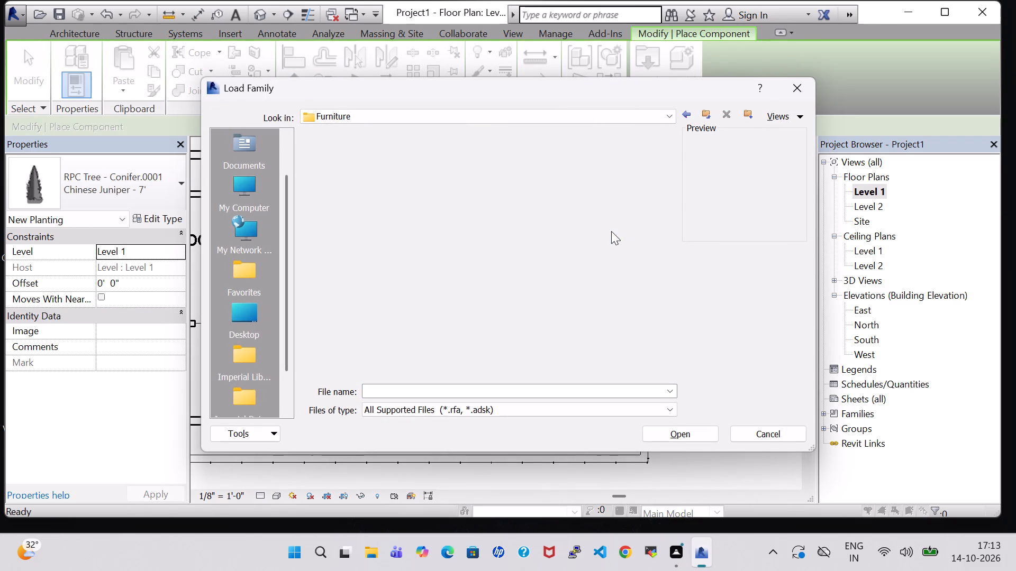
pyautogui.doubleClick(405, 175)
pyautogui.click(454, 186)
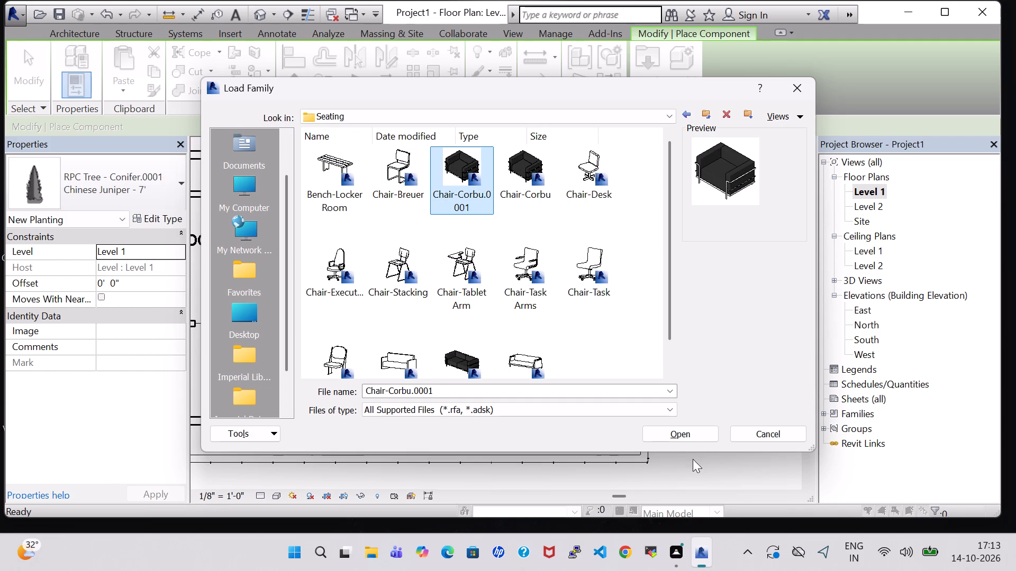
pyautogui.click(688, 440)
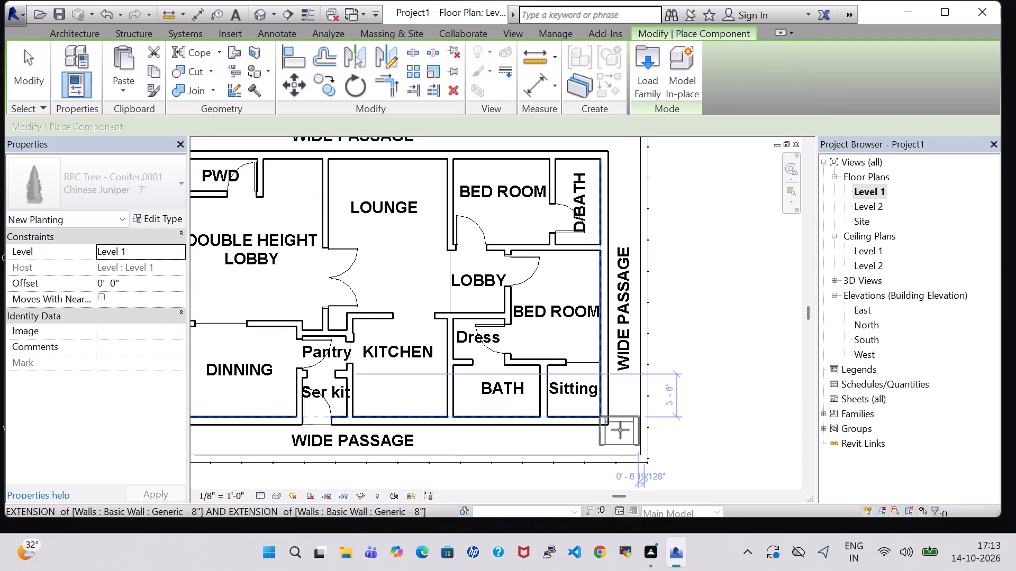
# Place the Chair-Corbu.0001 in the Sitting area with its back against the BATH wall, facing east.
pyautogui.press('space')
pyautogui.press('space')
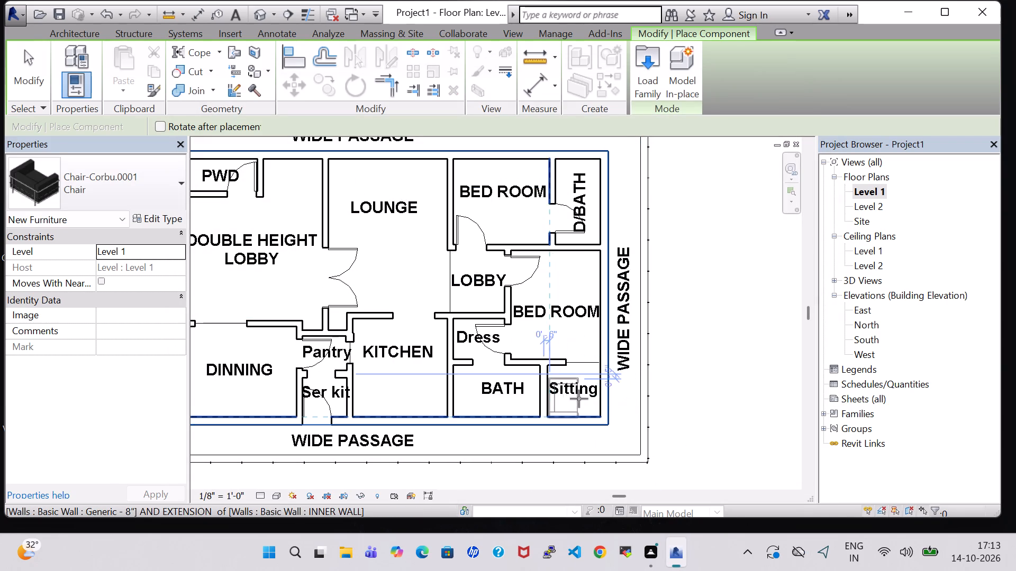
pyautogui.scroll(6, 563, 394)
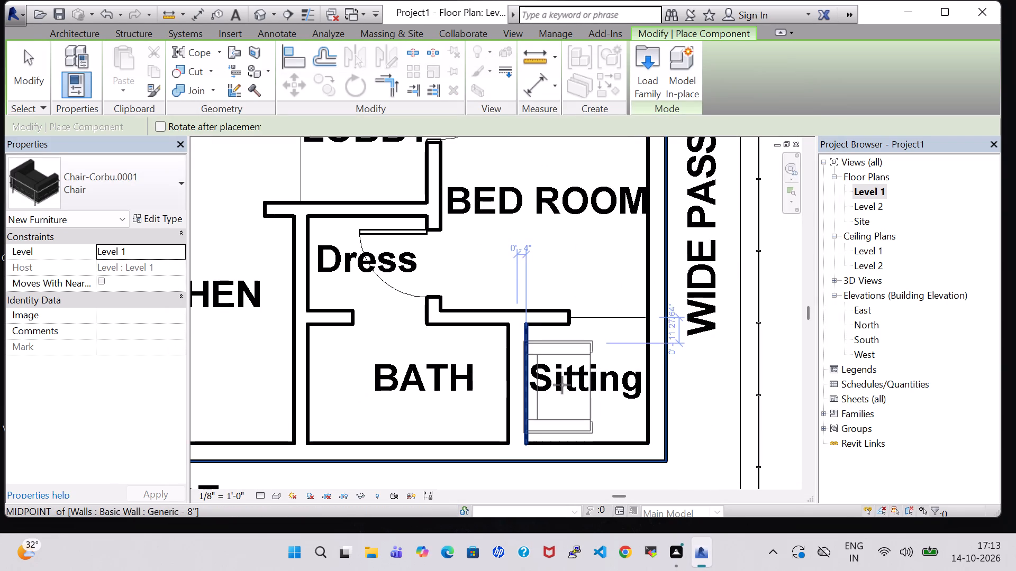
pyautogui.click(562, 385)
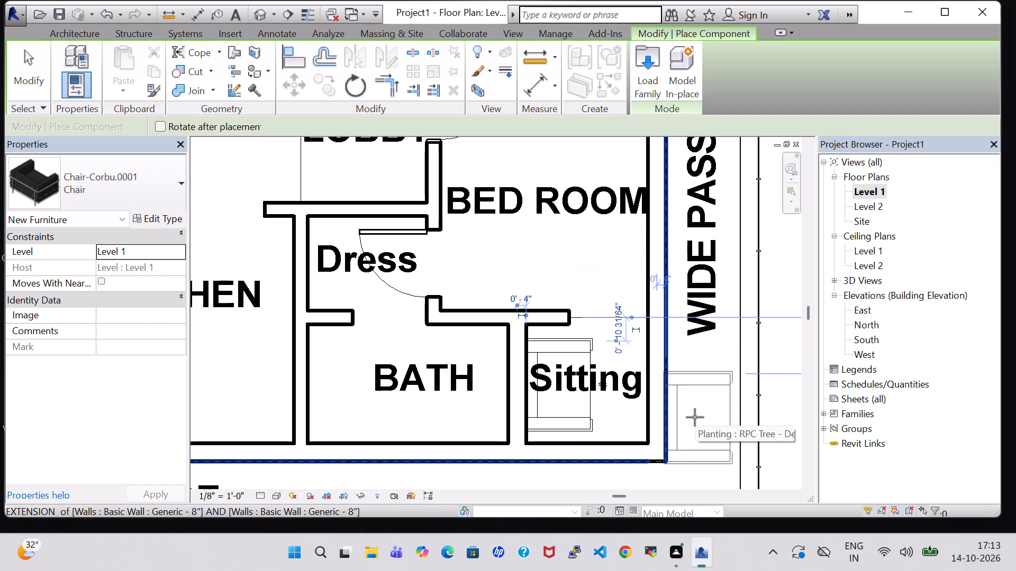
pyautogui.press('Escape')
pyautogui.press('Escape')
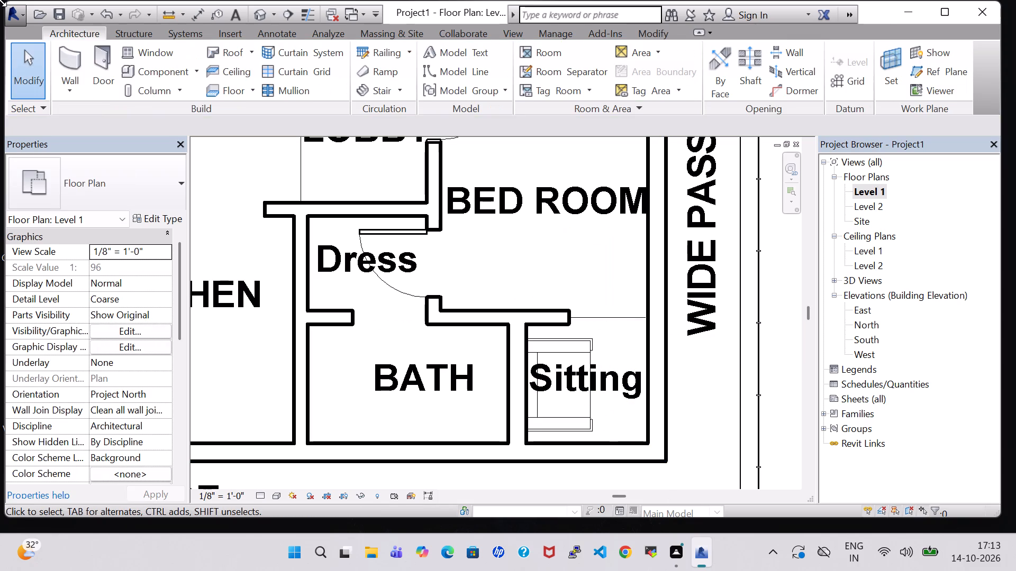
# Load the Chair-Task family from the Furniture library's Seating folder for component placement.
pyautogui.click(139, 78)
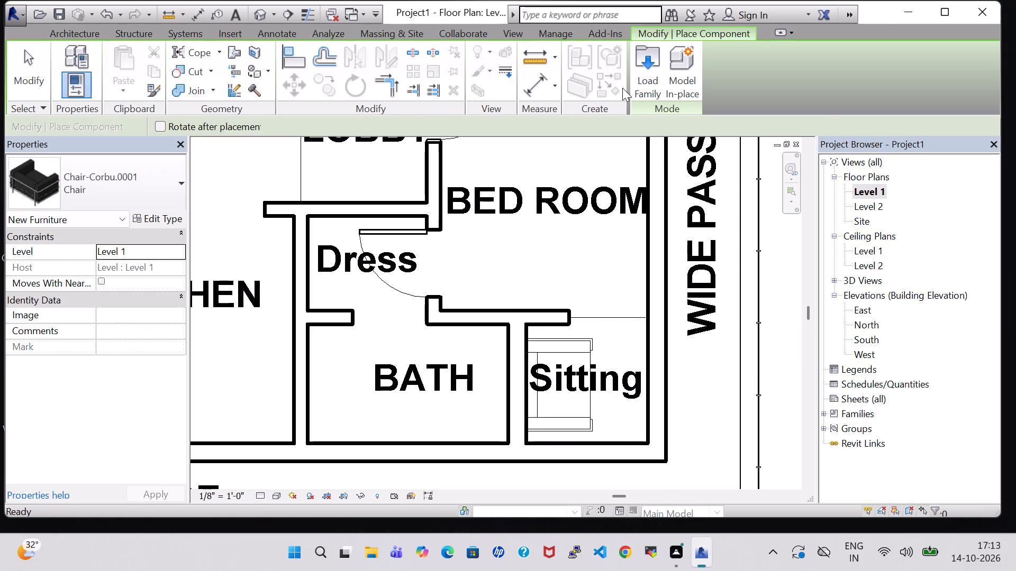
pyautogui.click(650, 84)
pyautogui.doubleClick(600, 358)
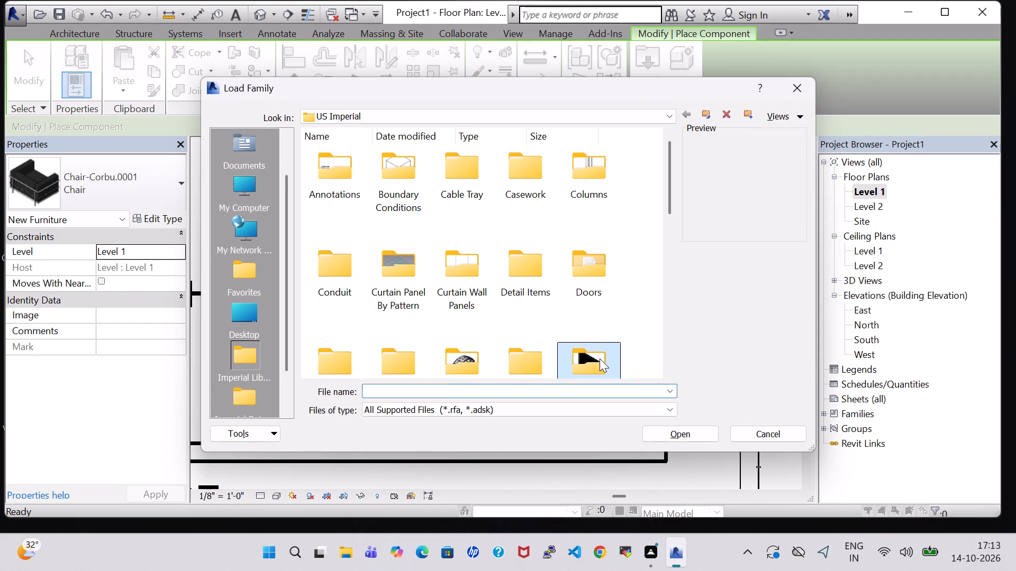
pyautogui.doubleClick(395, 174)
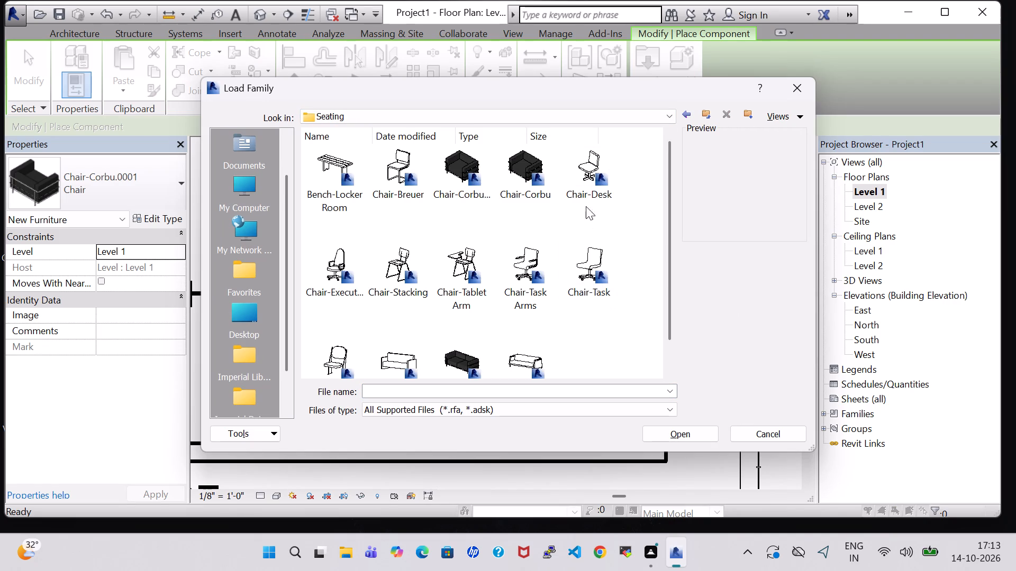
pyautogui.click(597, 262)
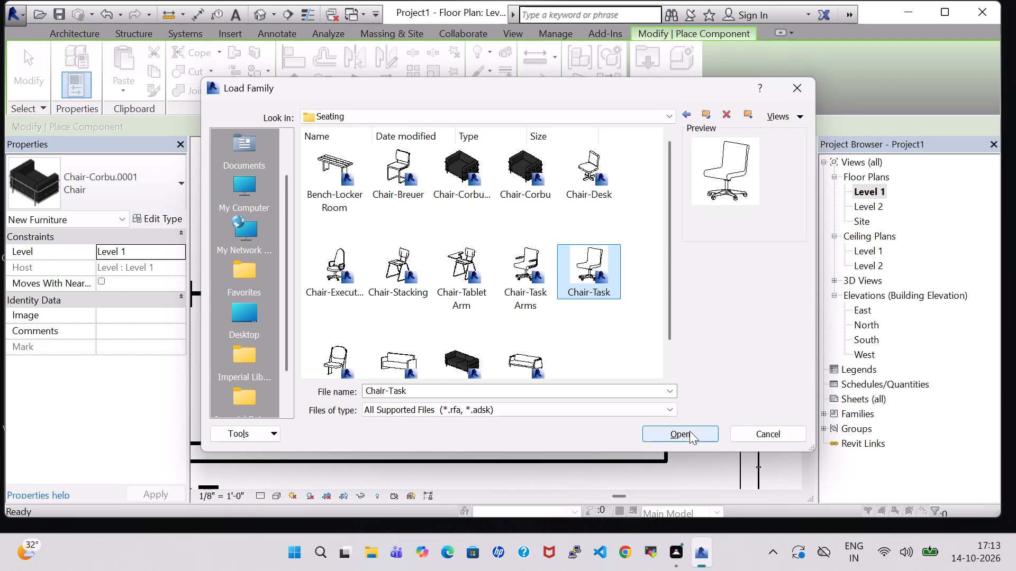
pyautogui.click(690, 431)
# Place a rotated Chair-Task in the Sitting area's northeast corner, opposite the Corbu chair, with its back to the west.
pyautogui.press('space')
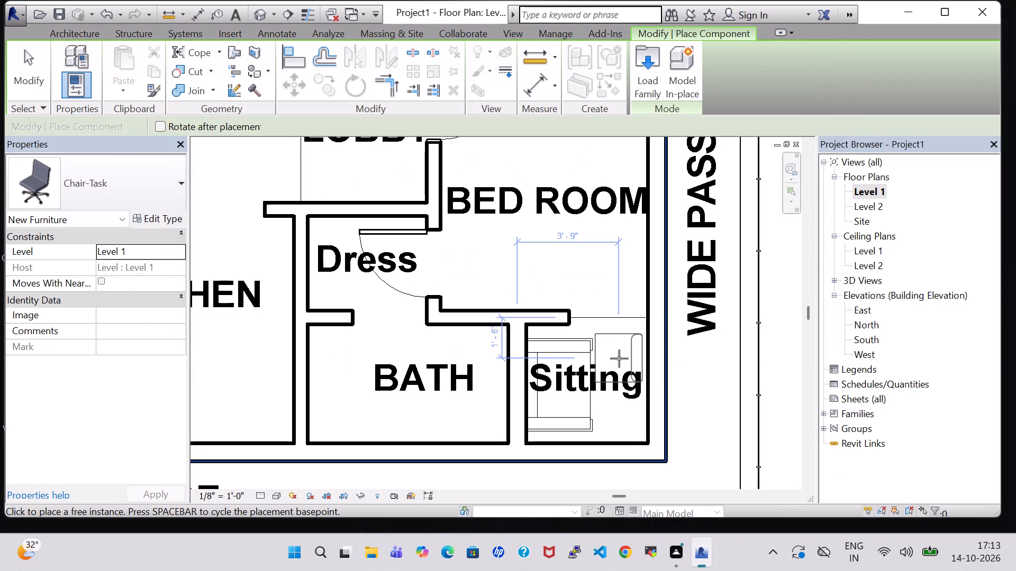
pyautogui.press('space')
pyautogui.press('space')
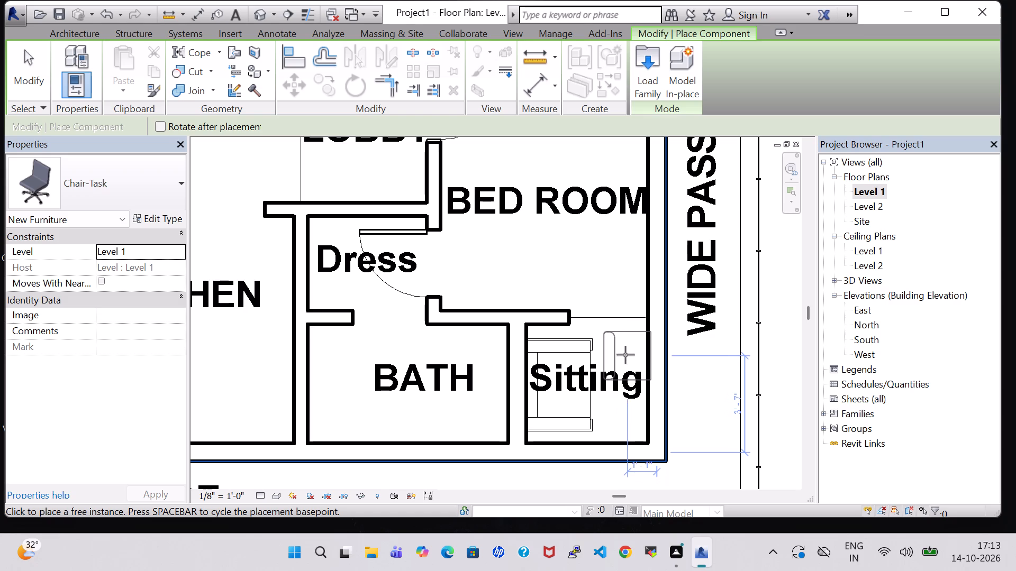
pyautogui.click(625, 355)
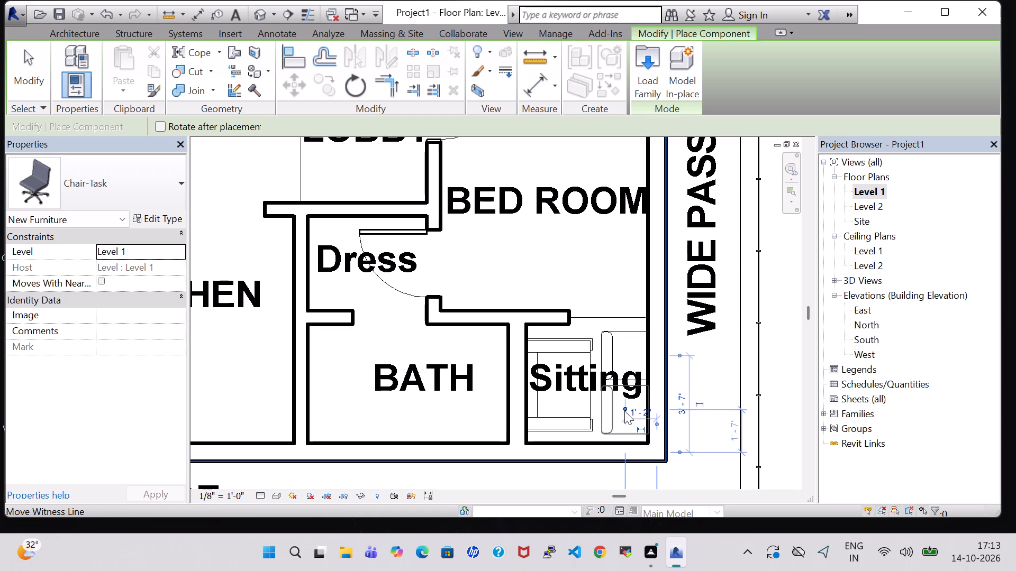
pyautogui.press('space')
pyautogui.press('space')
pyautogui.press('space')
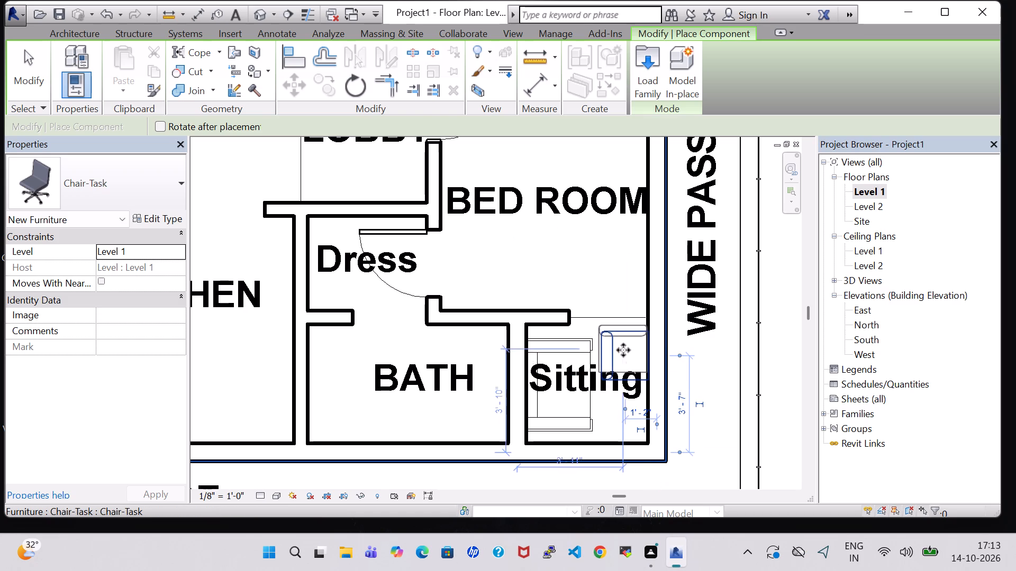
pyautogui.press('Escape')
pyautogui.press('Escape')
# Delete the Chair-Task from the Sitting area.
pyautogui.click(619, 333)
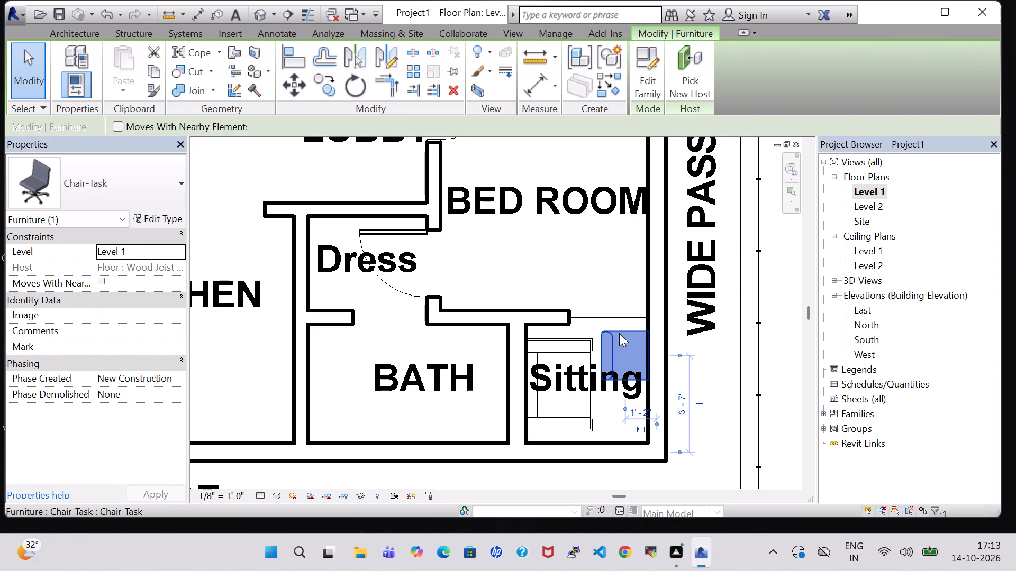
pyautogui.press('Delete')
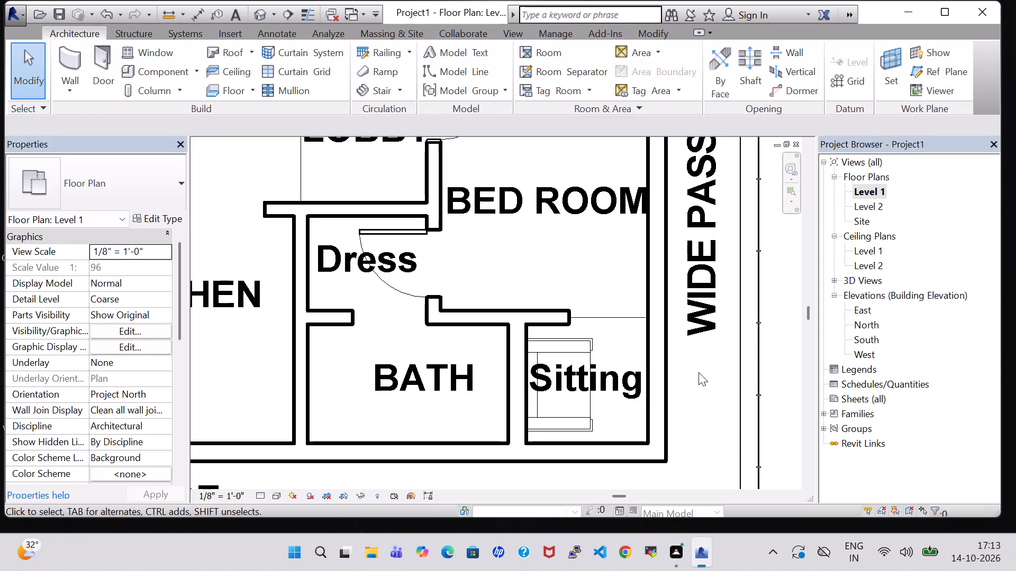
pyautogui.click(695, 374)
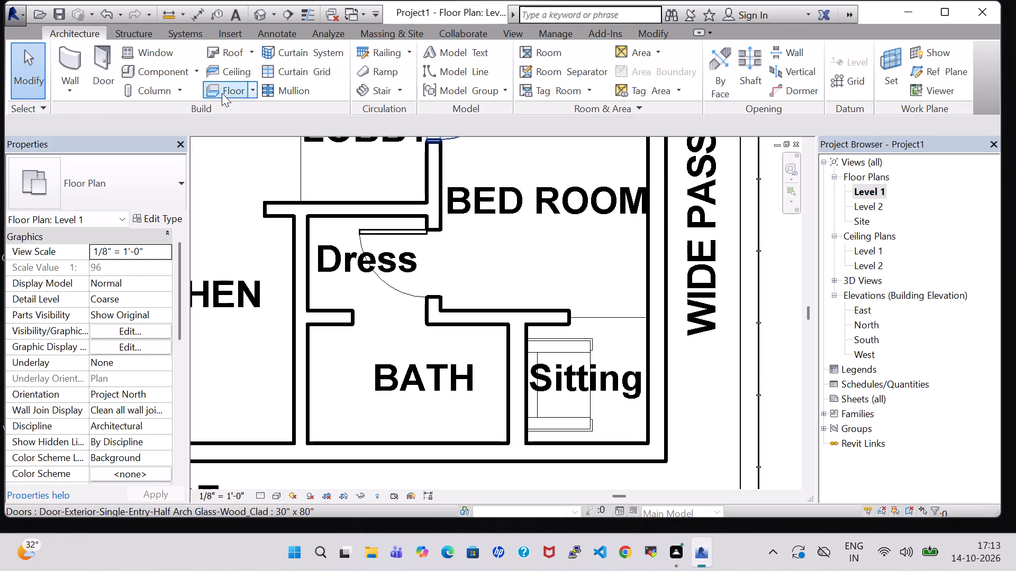
# Load the Table-End family from the Furniture library's Tables folder for component placement.
pyautogui.click(138, 66)
pyautogui.click(645, 84)
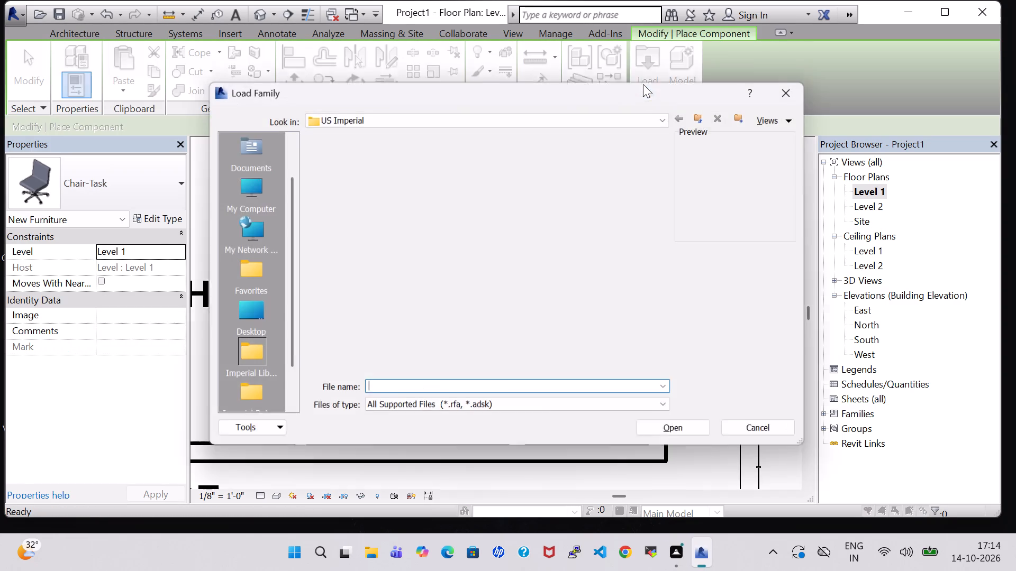
pyautogui.scroll(-1, 616, 327)
pyautogui.doubleClick(577, 222)
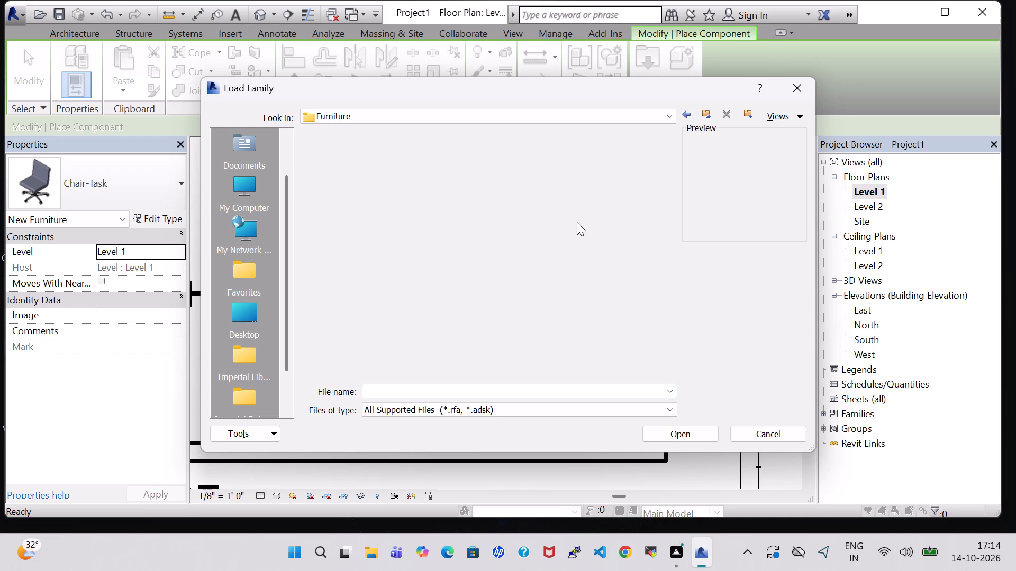
pyautogui.doubleClick(523, 176)
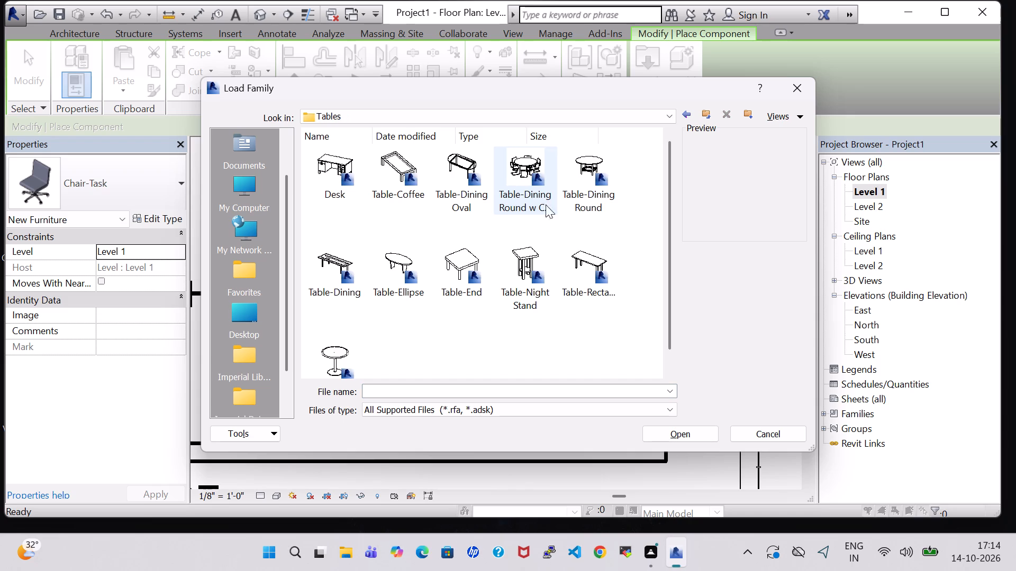
pyautogui.click(456, 260)
pyautogui.click(720, 437)
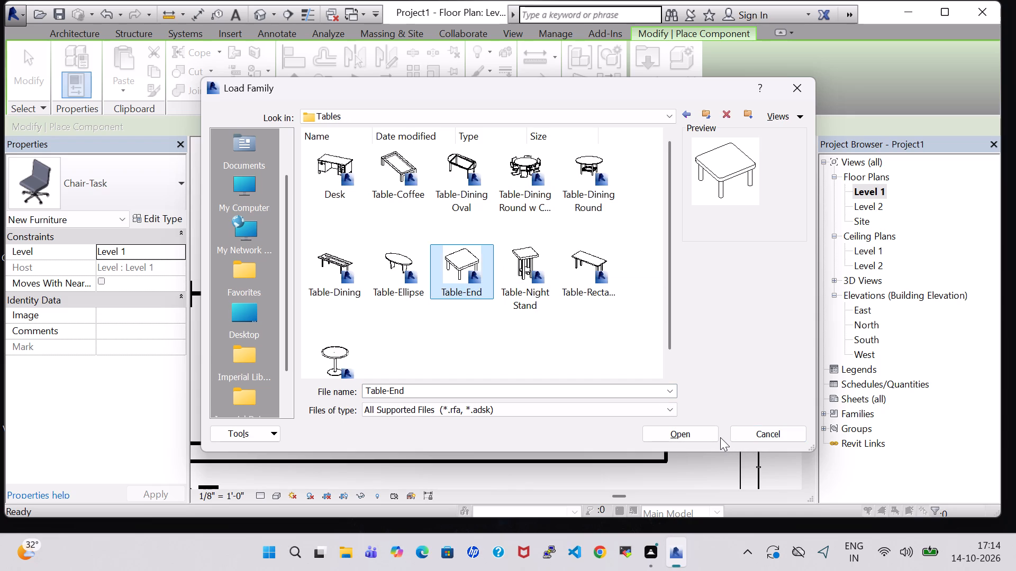
pyautogui.click(712, 437)
# Place a 24" x 24" Table-End in the Sitting area, between the Corbu chair and the east wall.
pyautogui.scroll(2, 618, 377)
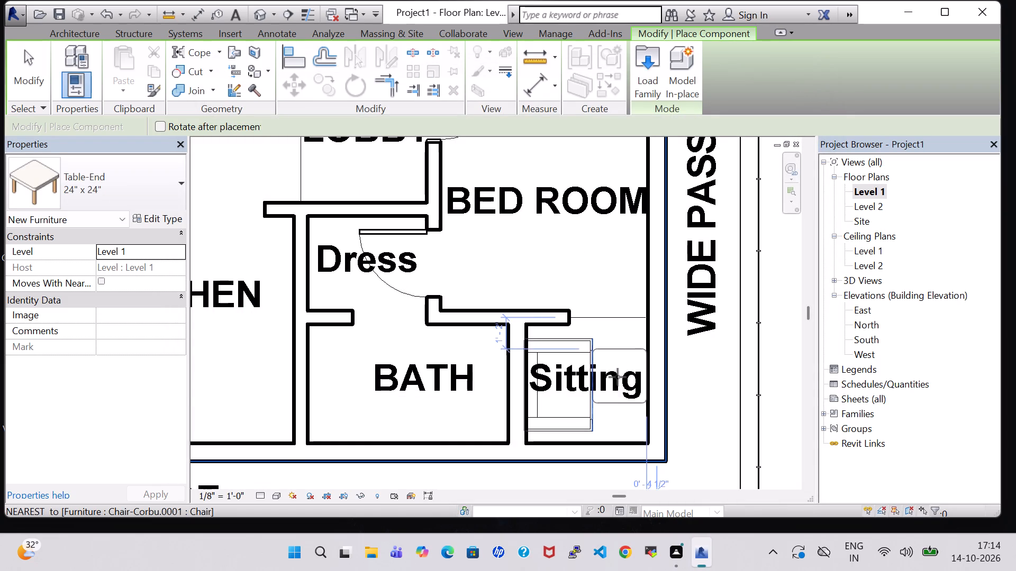
pyautogui.scroll(2, 618, 377)
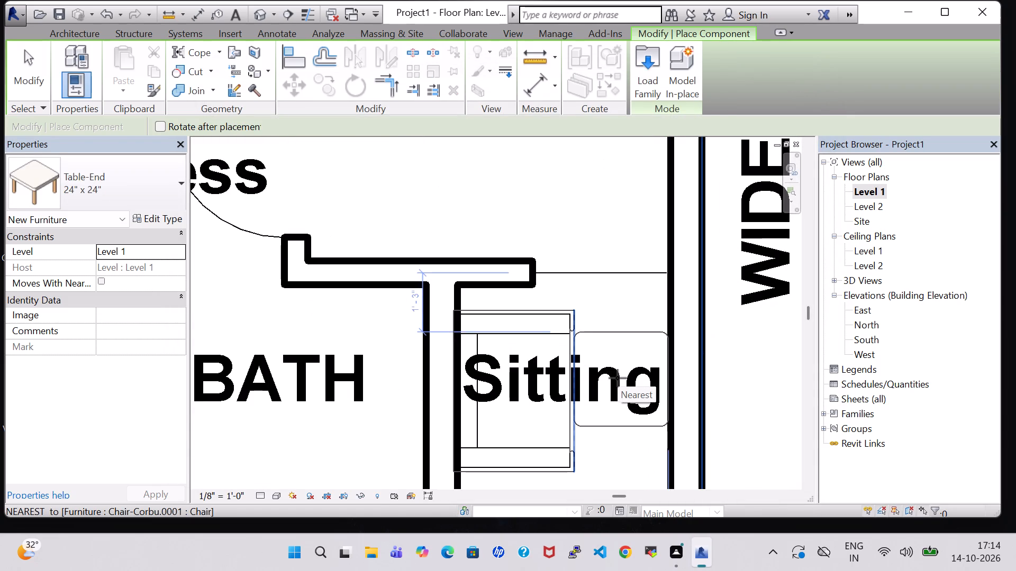
pyautogui.click(617, 375)
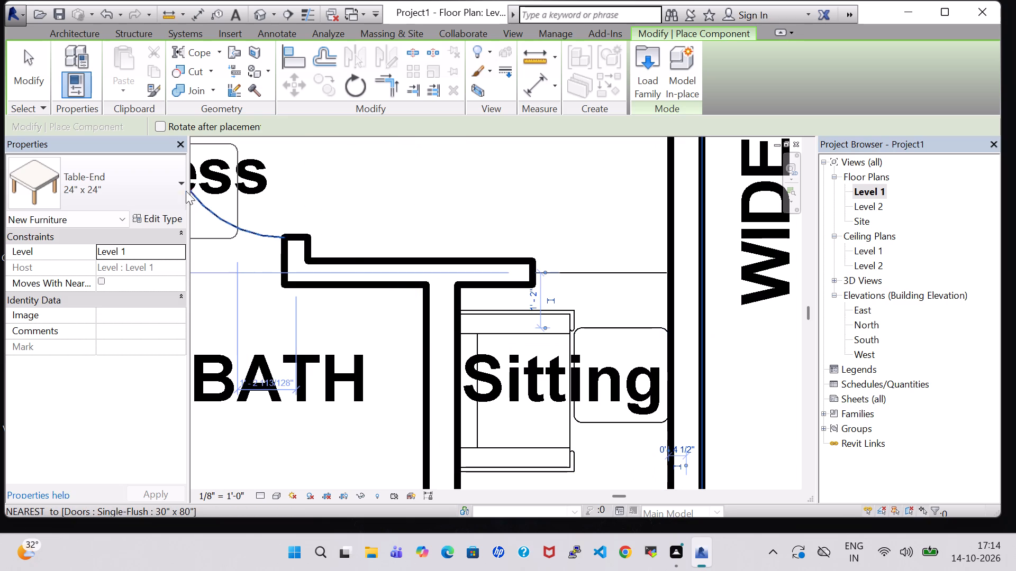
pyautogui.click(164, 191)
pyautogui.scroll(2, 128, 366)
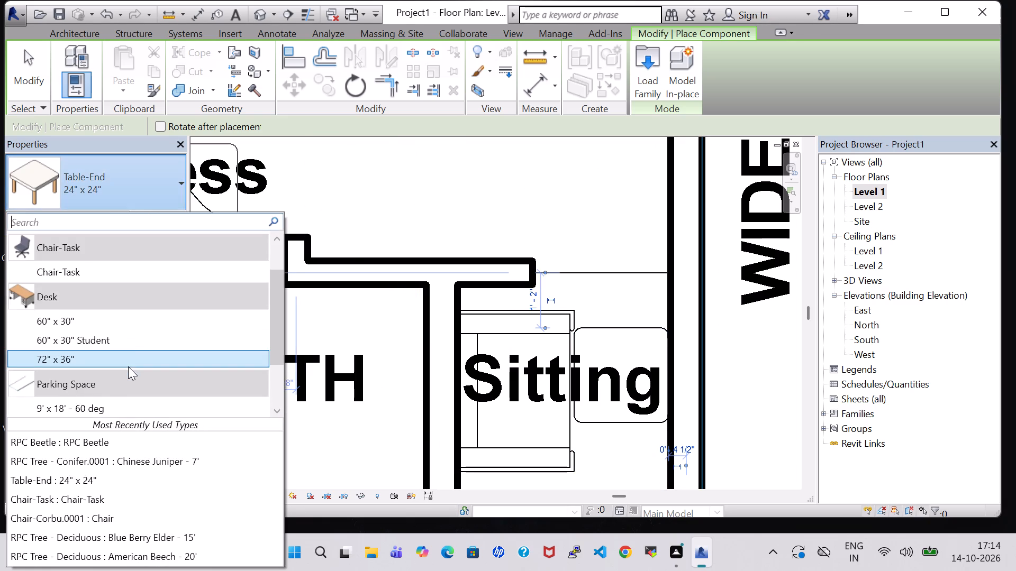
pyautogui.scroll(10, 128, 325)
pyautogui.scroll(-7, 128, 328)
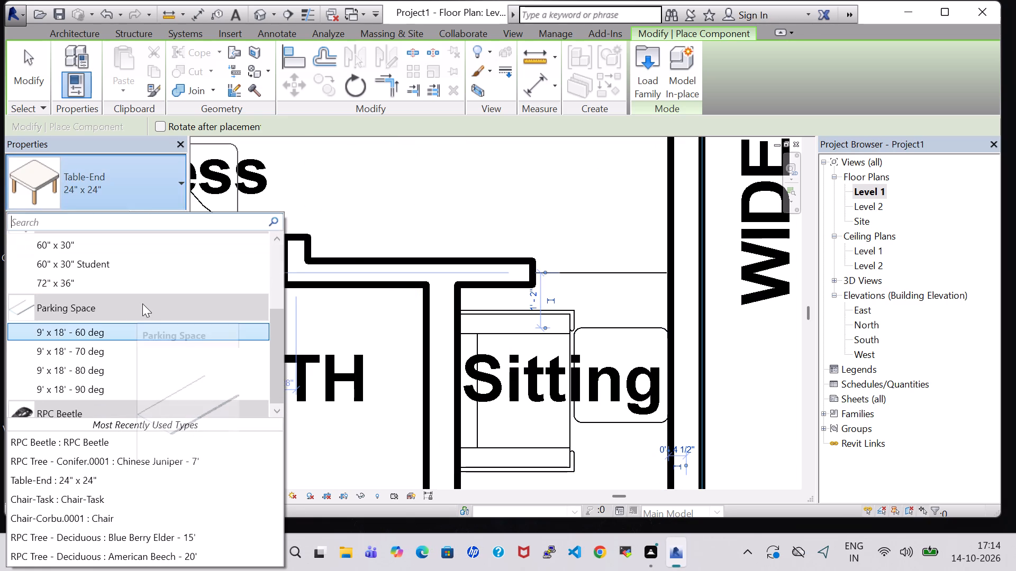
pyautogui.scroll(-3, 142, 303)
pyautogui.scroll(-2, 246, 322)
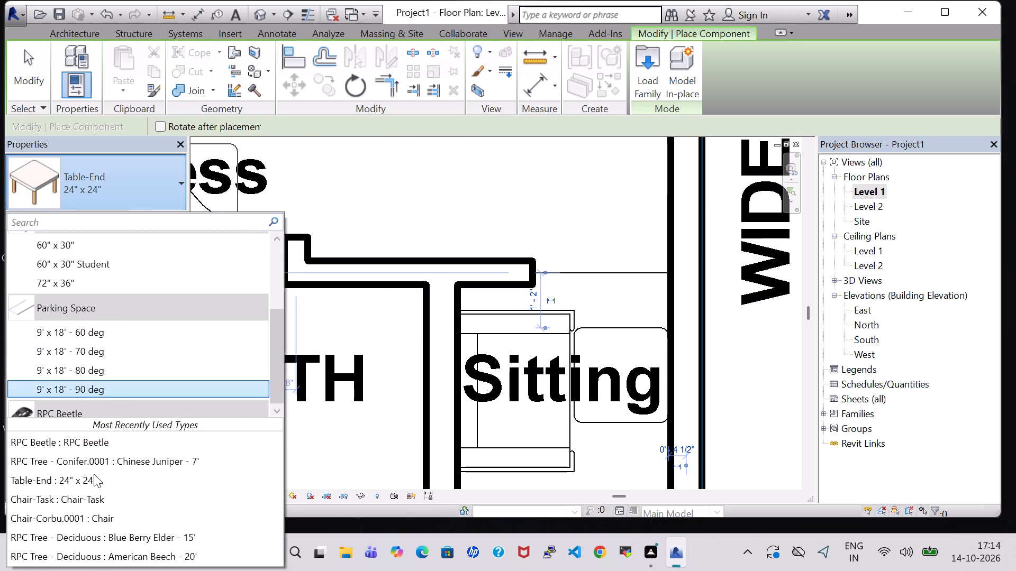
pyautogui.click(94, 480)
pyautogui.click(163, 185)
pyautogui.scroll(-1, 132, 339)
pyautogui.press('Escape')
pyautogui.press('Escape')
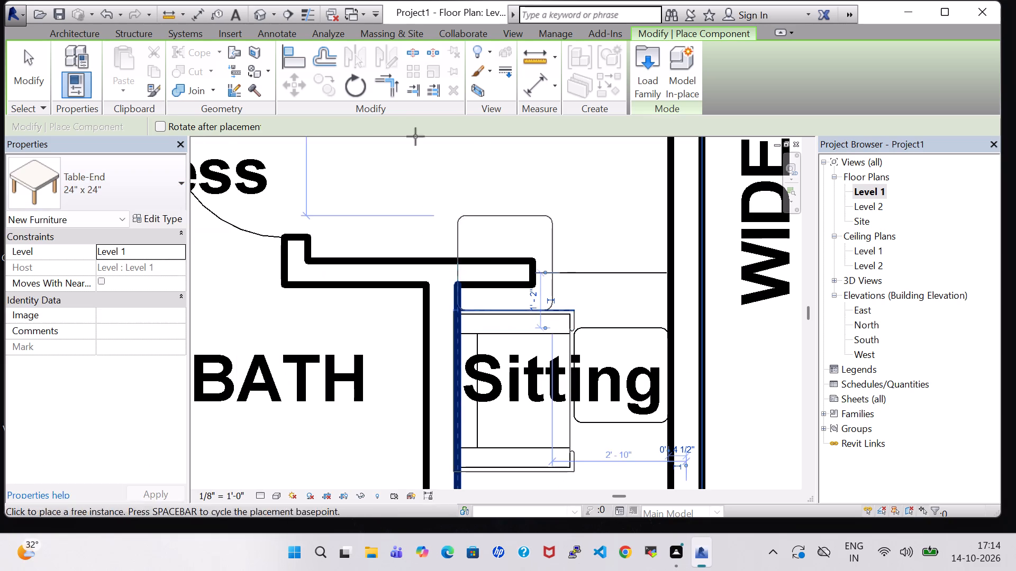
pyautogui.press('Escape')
# Examine the house in 3D from several sides, including the Sitting area's chair and table, the interior rooms and the front.
pyautogui.click(264, 19)
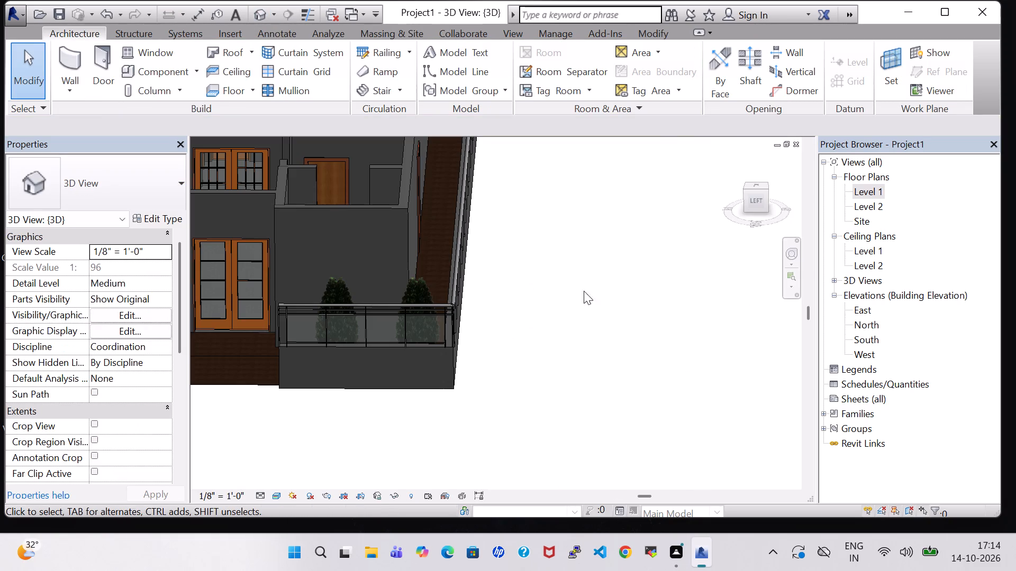
pyautogui.keyDown('shift'); pyautogui.moveTo(533, 207); pyautogui.dragTo(552, 325, button='middle'); pyautogui.keyUp('shift')
pyautogui.moveTo(524, 198); pyautogui.dragTo(549, 241, button='middle')
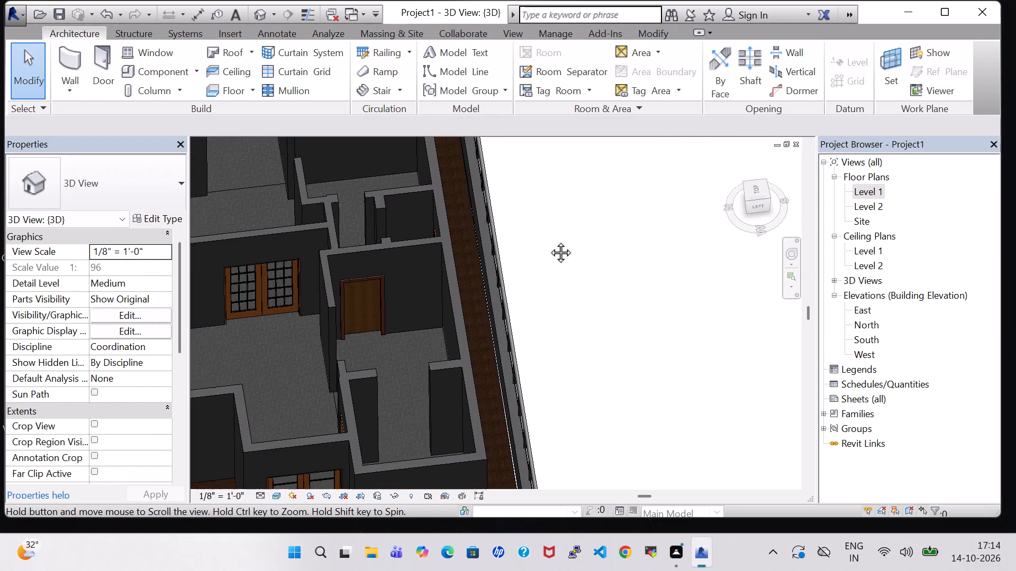
pyautogui.moveTo(549, 241); pyautogui.dragTo(548, 325, button='middle')
pyautogui.keyDown('shift'); pyautogui.moveTo(544, 145); pyautogui.dragTo(567, 283, button='middle'); pyautogui.keyUp('shift')
pyautogui.moveTo(496, 152); pyautogui.dragTo(665, 388, button='middle')
pyautogui.keyDown('shift'); pyautogui.moveTo(622, 338); pyautogui.dragTo(623, 286, button='middle'); pyautogui.keyUp('shift')
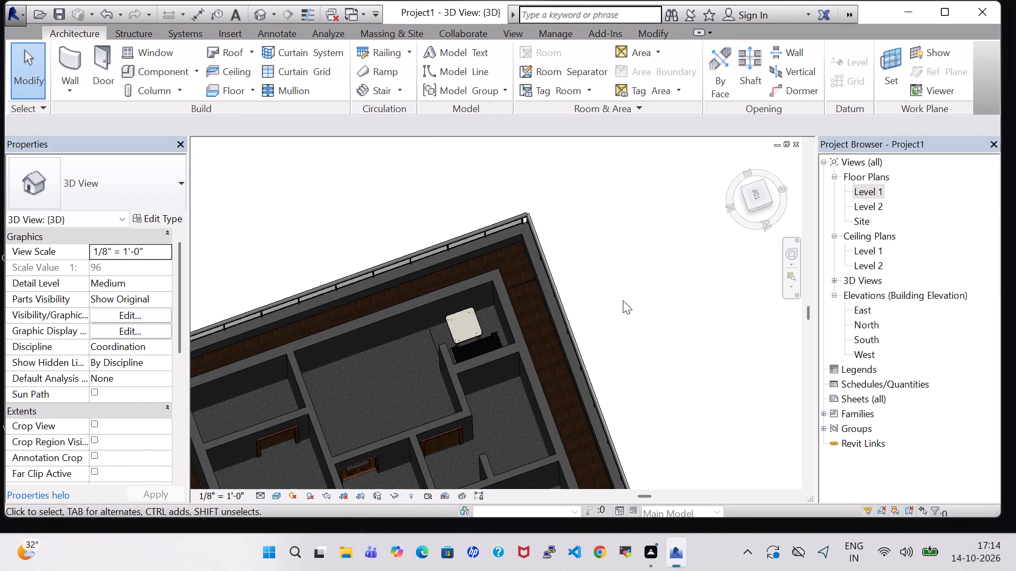
pyautogui.keyDown('shift'); pyautogui.moveTo(623, 300); pyautogui.dragTo(688, 310, button='middle'); pyautogui.keyUp('shift')
pyautogui.moveTo(580, 369); pyautogui.dragTo(644, 290, button='middle')
pyautogui.keyDown('shift'); pyautogui.moveTo(640, 298); pyautogui.dragTo(658, 297, button='middle'); pyautogui.keyUp('shift')
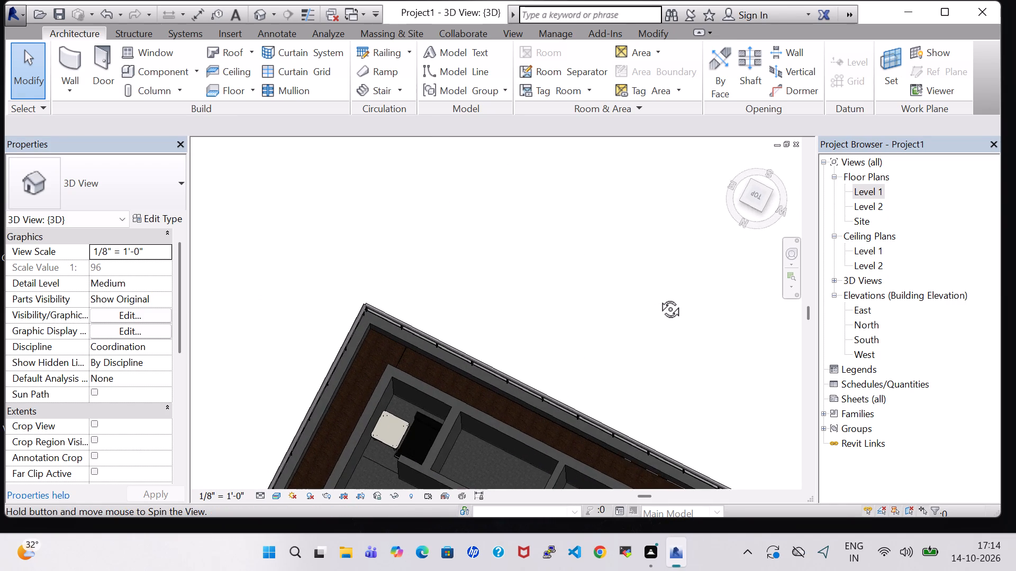
pyautogui.keyDown('shift'); pyautogui.moveTo(658, 297); pyautogui.dragTo(658, 287, button='middle'); pyautogui.keyUp('shift')
pyautogui.moveTo(651, 308); pyautogui.dragTo(636, 250, button='middle')
pyautogui.keyDown('shift'); pyautogui.moveTo(592, 280); pyautogui.dragTo(624, 269, button='middle'); pyautogui.keyUp('shift')
pyautogui.moveTo(469, 329); pyautogui.dragTo(479, 287)
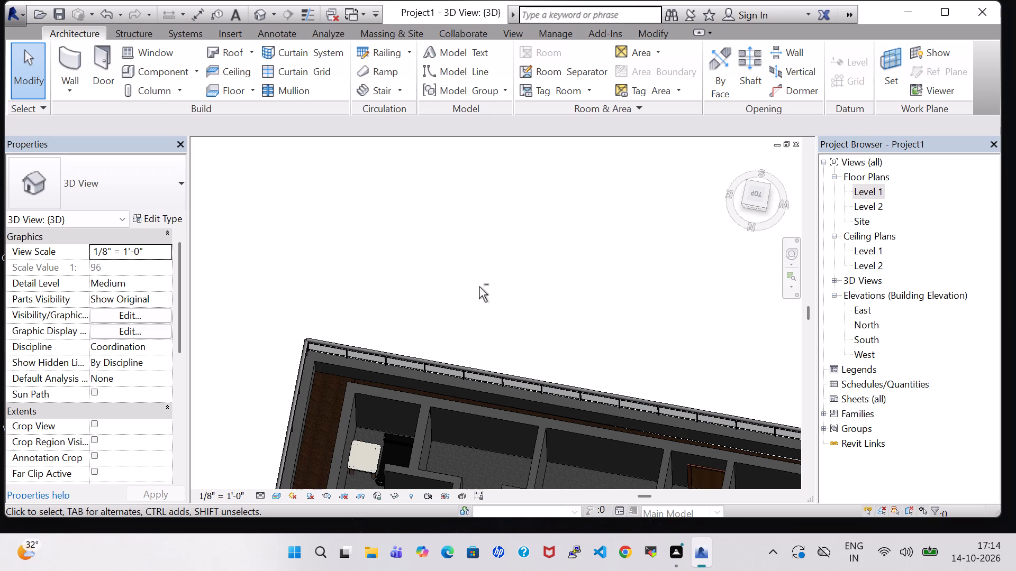
pyautogui.moveTo(479, 287); pyautogui.dragTo(481, 279)
pyautogui.keyDown('shift'); pyautogui.moveTo(483, 279); pyautogui.dragTo(469, 200, button='middle'); pyautogui.keyUp('shift')
pyautogui.keyDown('shift'); pyautogui.moveTo(475, 260); pyautogui.dragTo(508, 222, button='middle'); pyautogui.keyUp('shift')
pyautogui.moveTo(507, 263); pyautogui.dragTo(356, 219, button='middle')
pyautogui.keyDown('shift'); pyautogui.moveTo(737, 364); pyautogui.dragTo(676, 340, button='middle'); pyautogui.keyUp('shift')
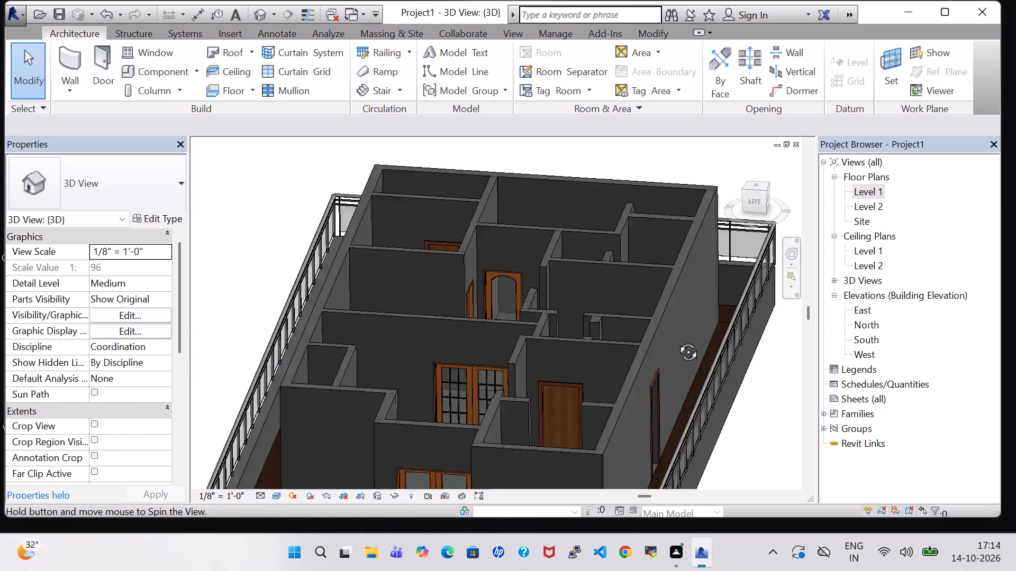
pyautogui.keyDown('shift'); pyautogui.moveTo(676, 340); pyautogui.dragTo(718, 299, button='middle'); pyautogui.keyUp('shift')
pyautogui.moveTo(718, 358); pyautogui.dragTo(691, 250, button='middle')
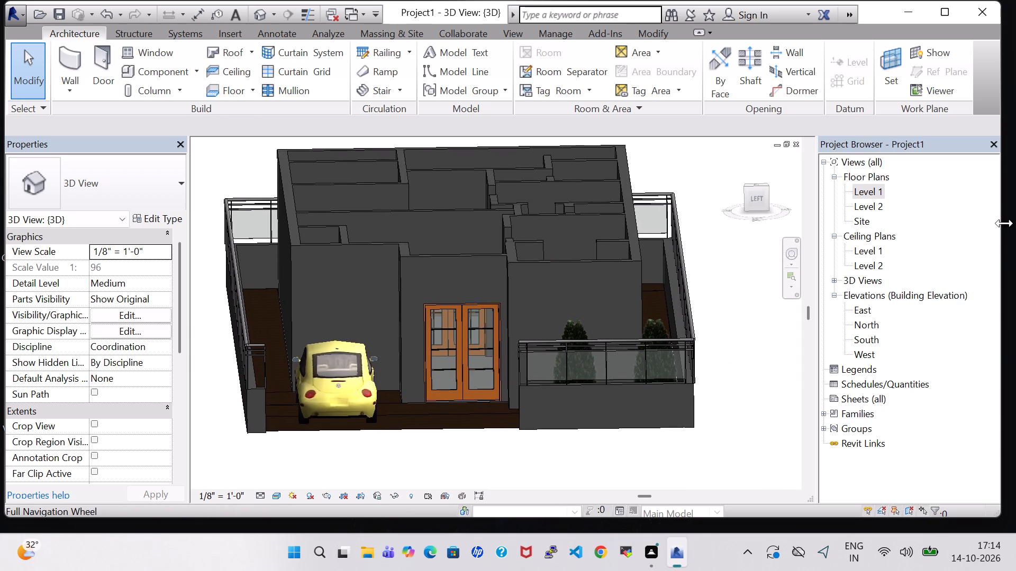
# On the Level 1 plan, load the Casement 3x3 with Trim family from the library's Windows folder for window placement.
pyautogui.doubleClick(870, 192)
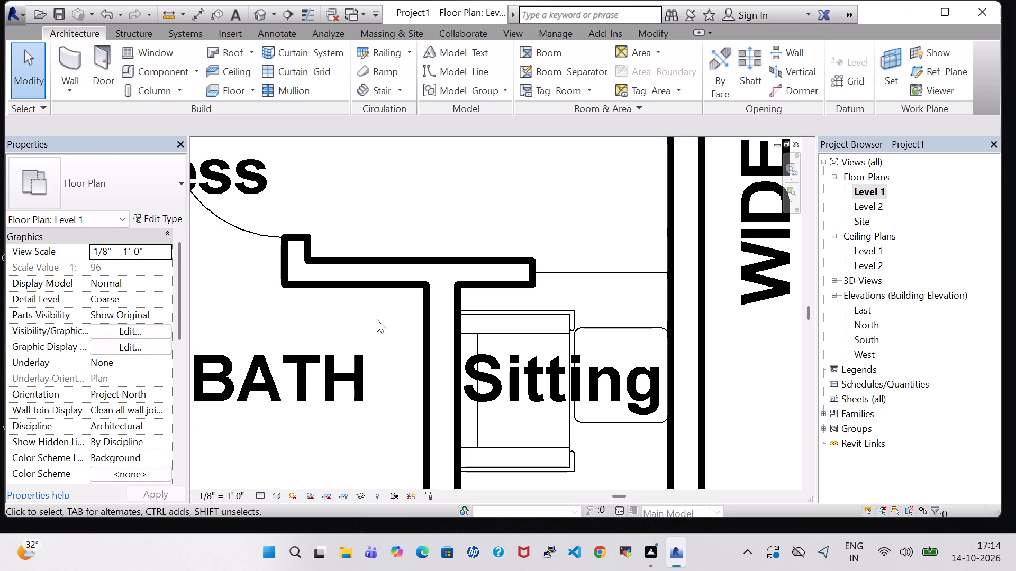
pyautogui.scroll(-2, 738, 387)
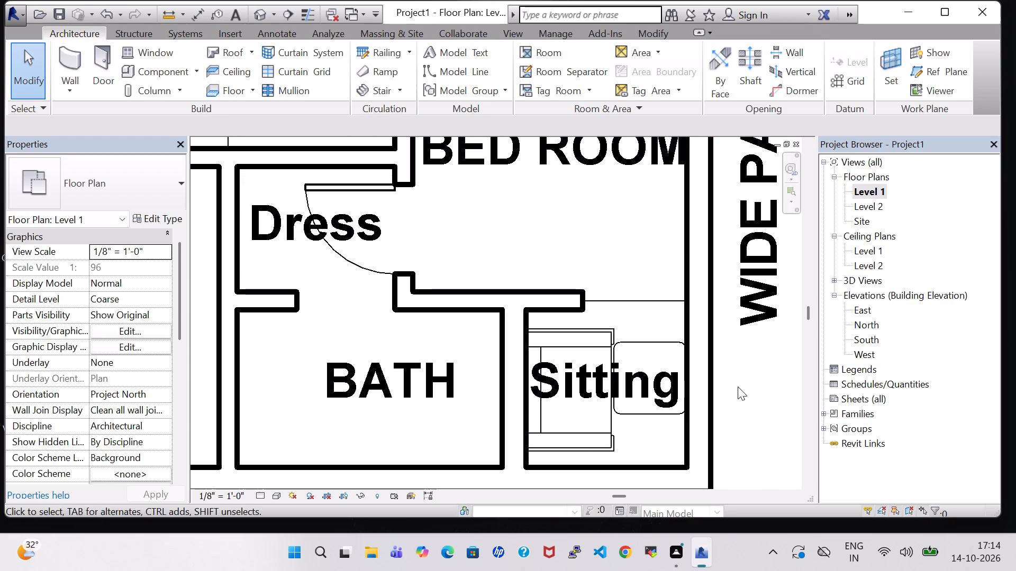
pyautogui.scroll(-2, 451, 391)
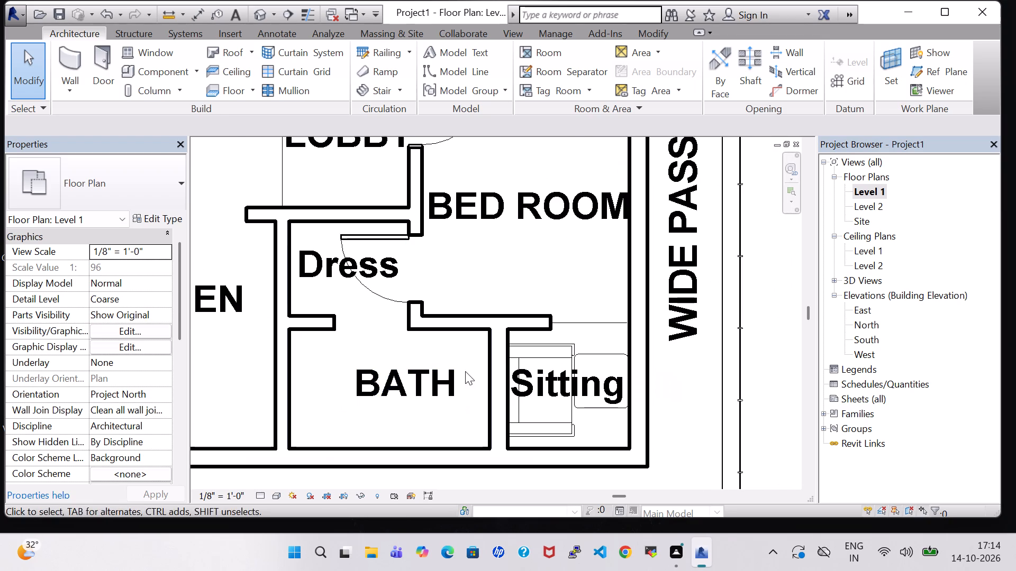
pyautogui.scroll(-1, 452, 387)
pyautogui.click(143, 61)
pyautogui.click(143, 55)
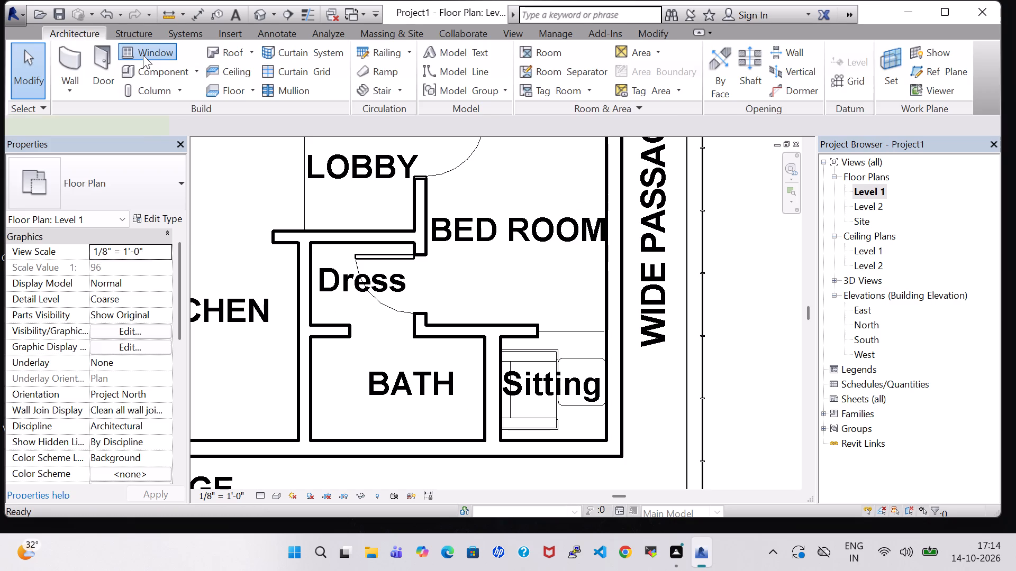
pyautogui.scroll(-4, 466, 281)
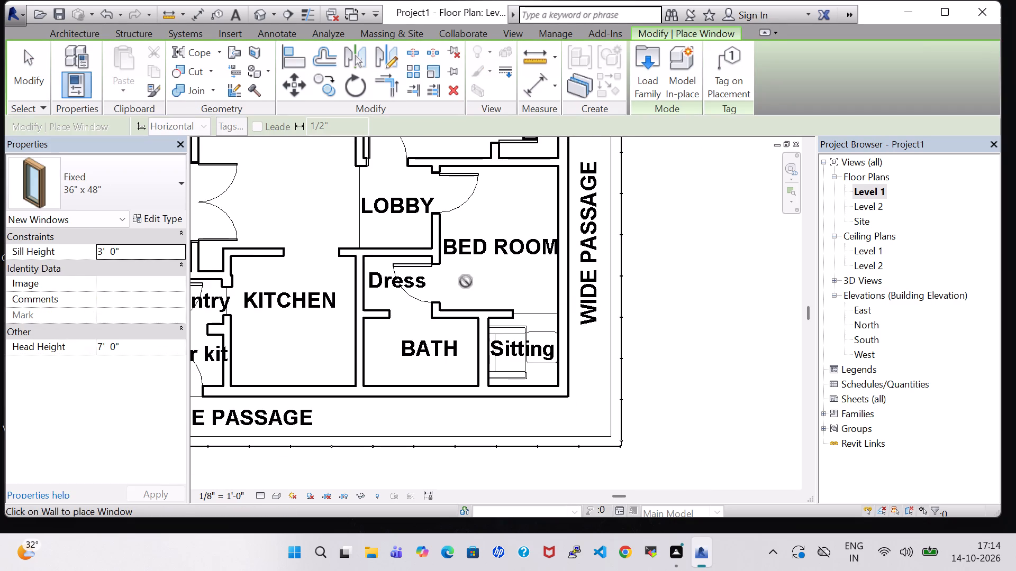
pyautogui.moveTo(466, 281); pyautogui.dragTo(567, 392, button='middle')
pyautogui.click(115, 187)
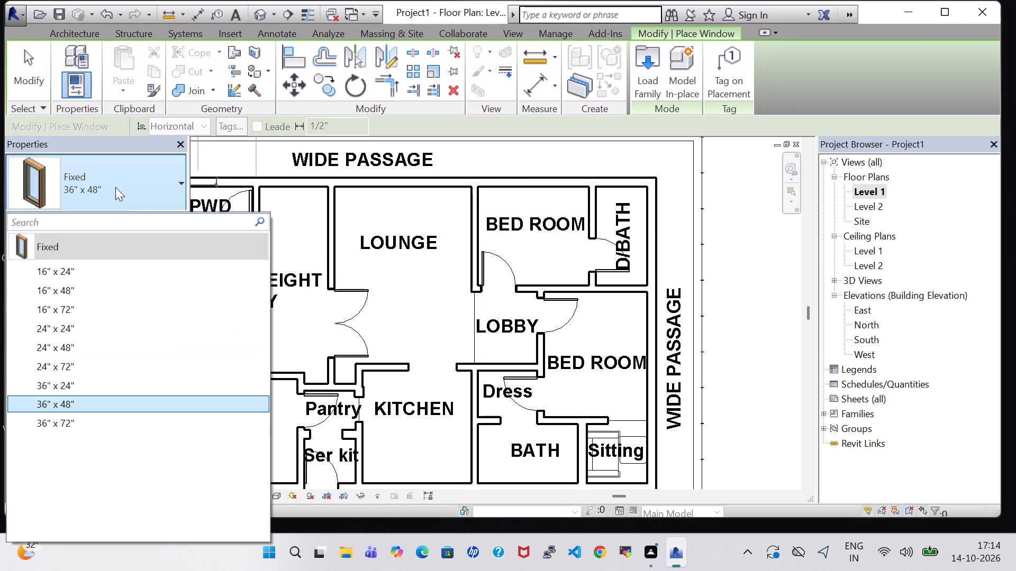
pyautogui.click(646, 61)
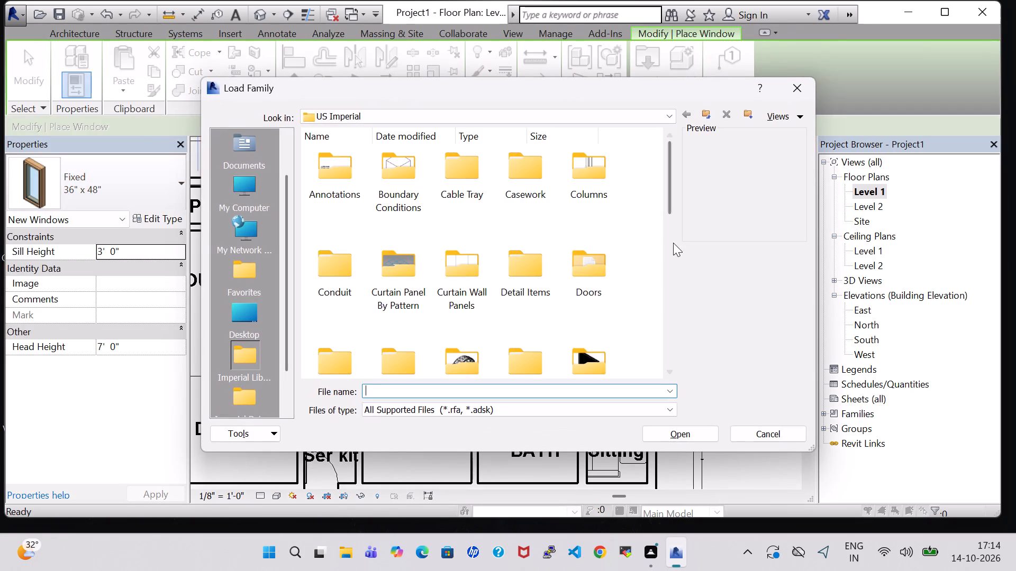
pyautogui.scroll(-1, 640, 263)
pyautogui.doubleClick(605, 234)
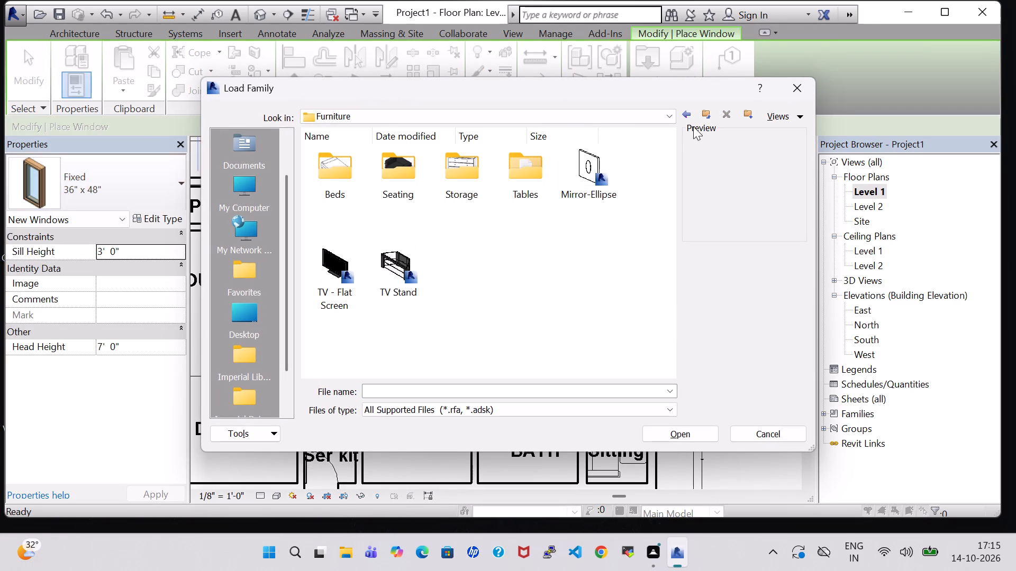
pyautogui.click(682, 115)
pyautogui.scroll(-4, 529, 370)
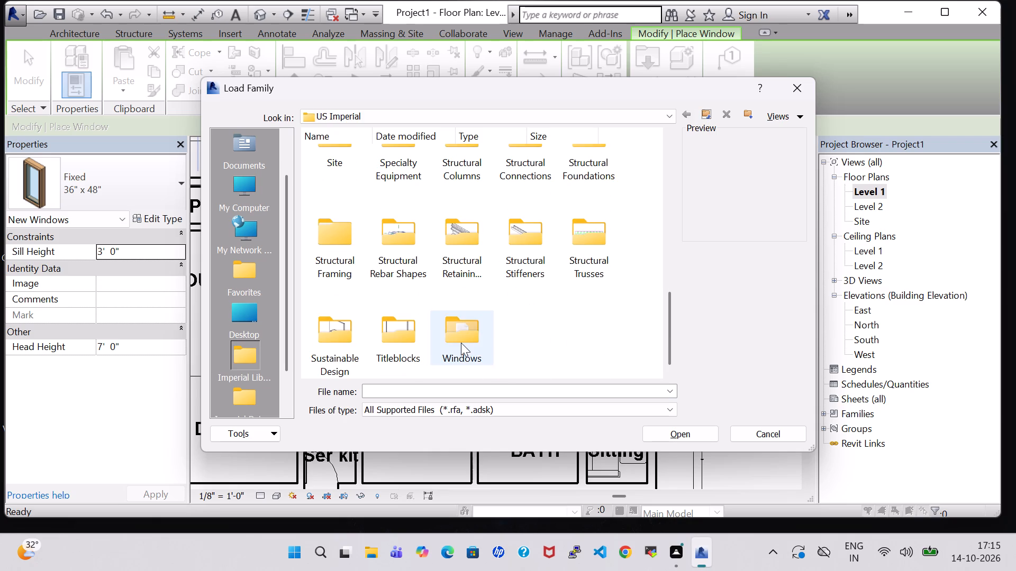
pyautogui.doubleClick(461, 343)
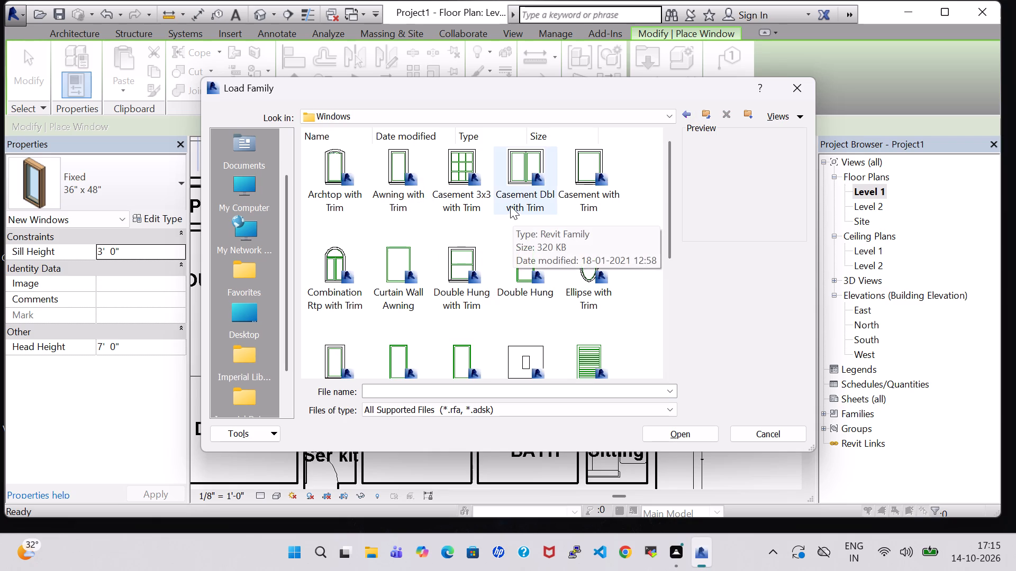
pyautogui.click(469, 204)
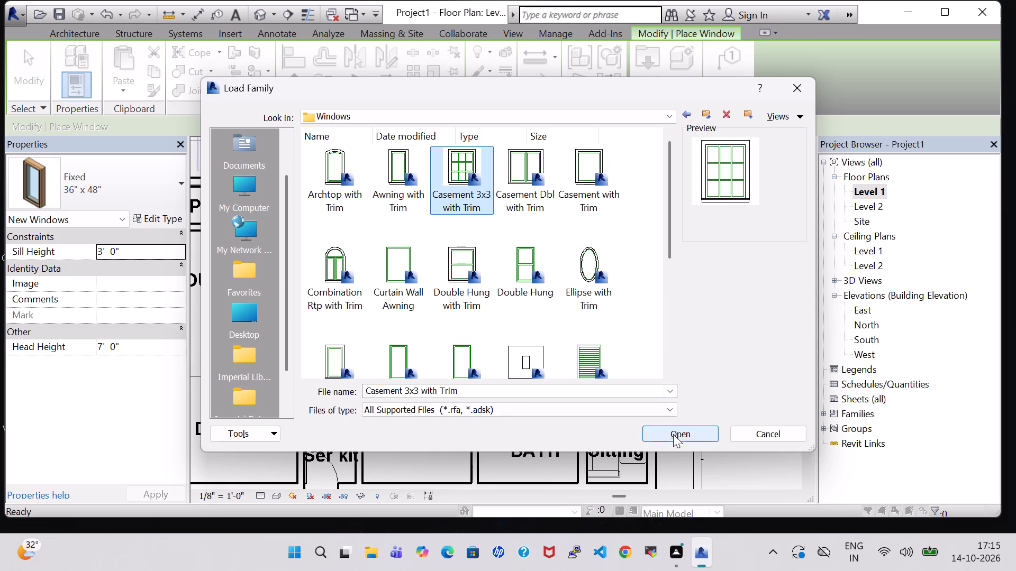
pyautogui.click(673, 434)
# Place 36" x 48" Casement 3x3 windows in the east bedroom's east wall, north bedroom's and lounge's north walls, and double-height lobby's and drawing room's west walls.
pyautogui.scroll(-3, 641, 381)
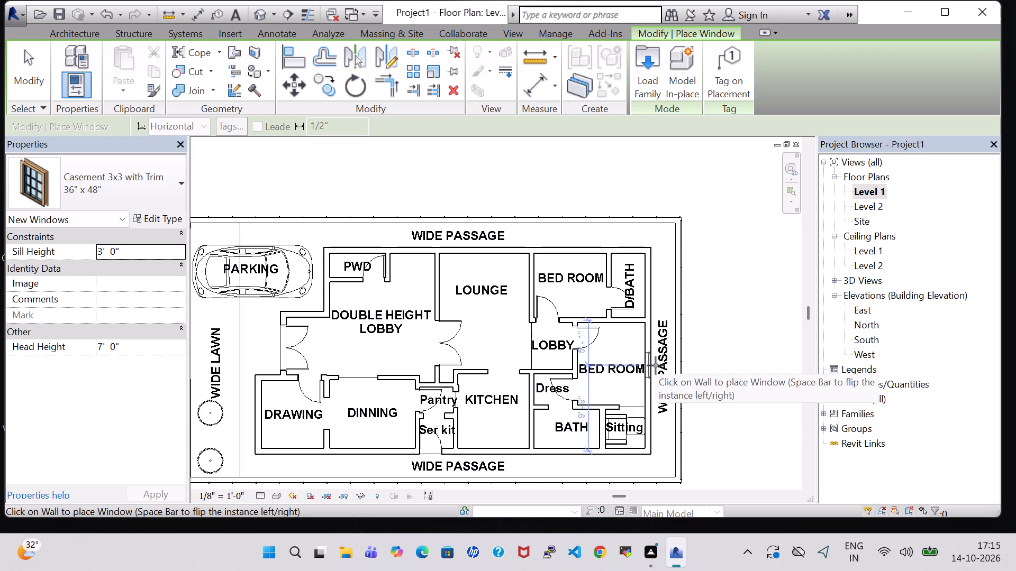
pyautogui.click(656, 365)
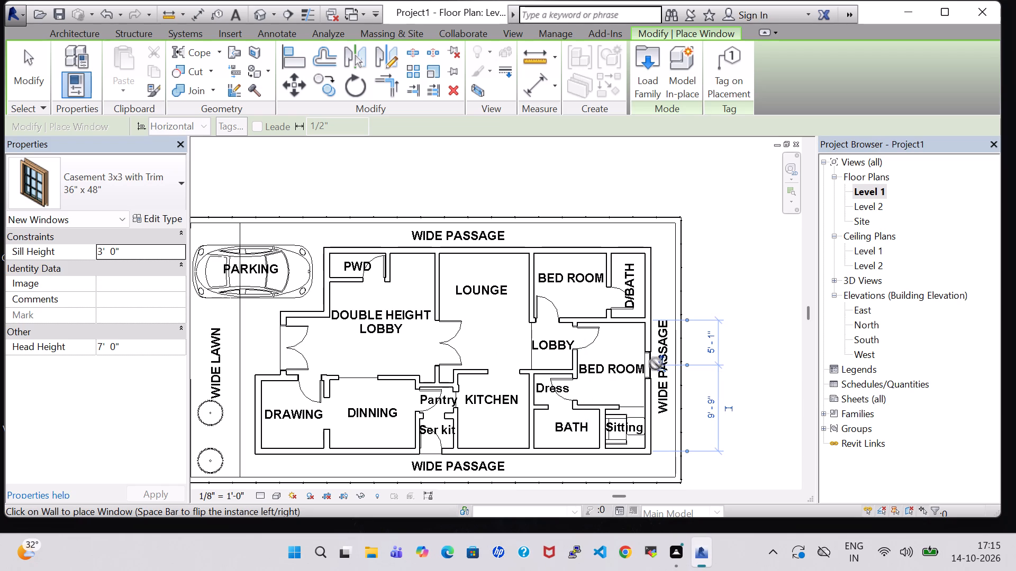
pyautogui.click(561, 248)
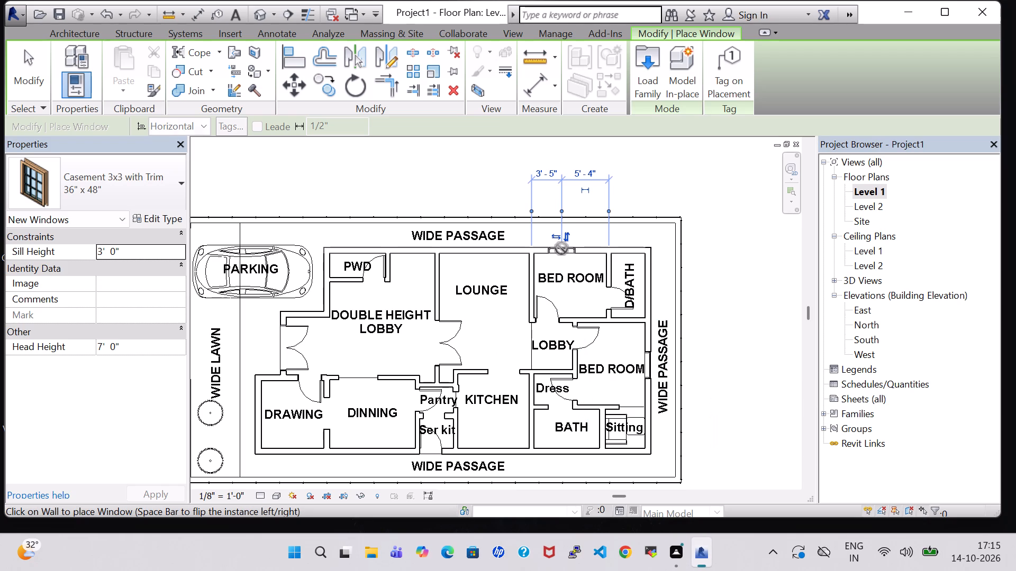
pyautogui.click(489, 243)
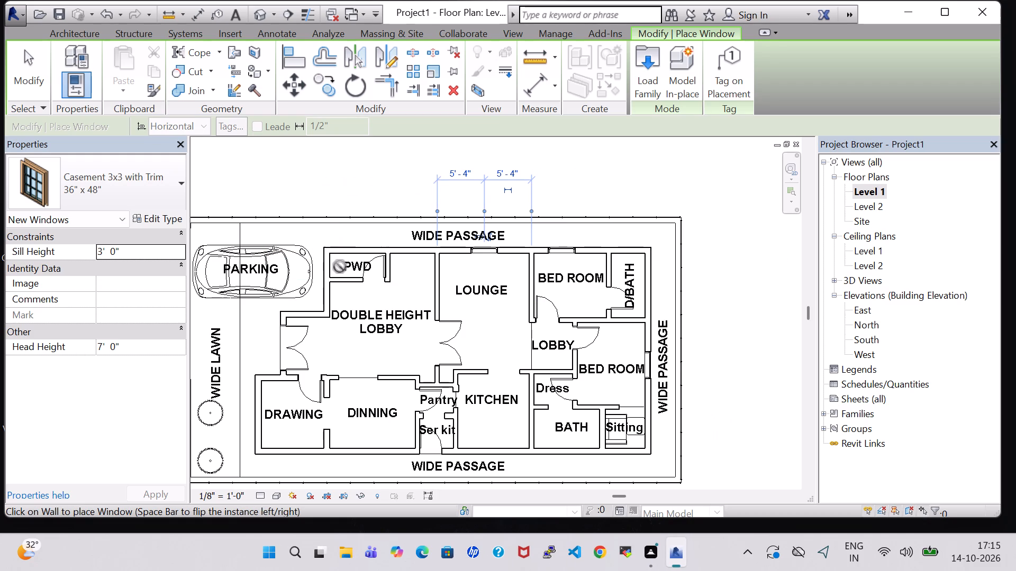
pyautogui.click(320, 298)
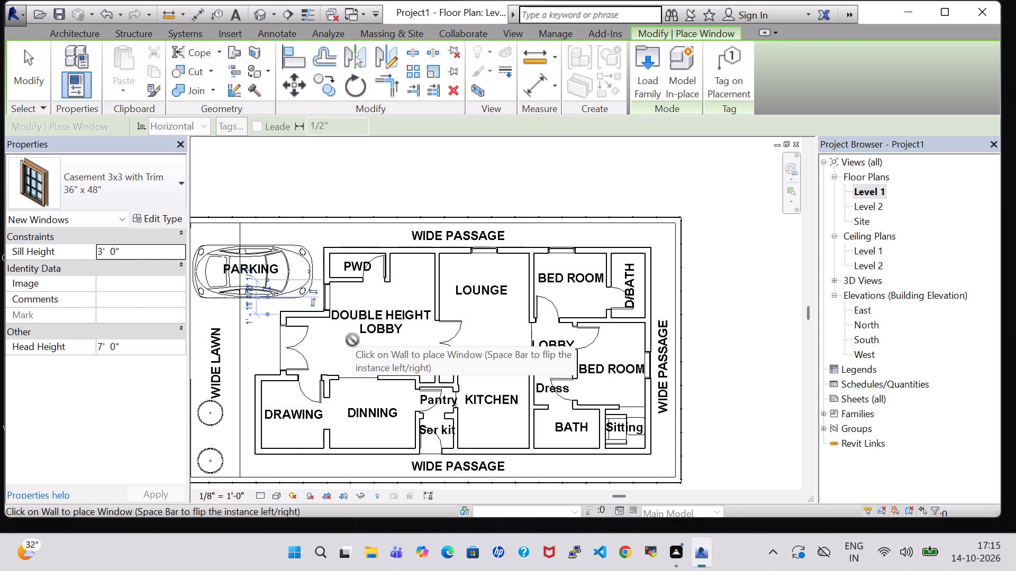
pyautogui.click(253, 416)
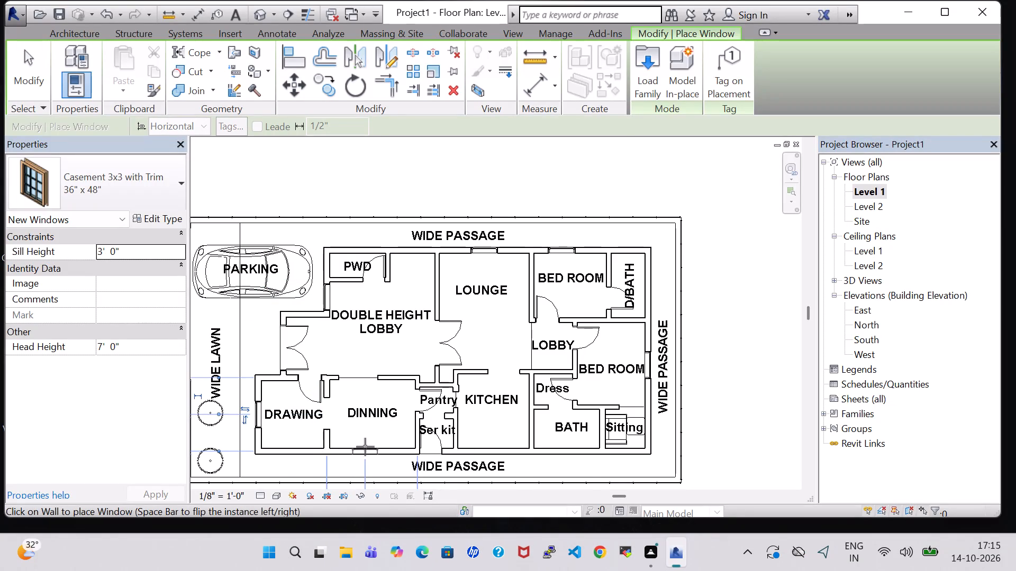
# Place a 36" x 48" Casement 3x3 with Trim window in the dining room's south wall.
pyautogui.click(370, 455)
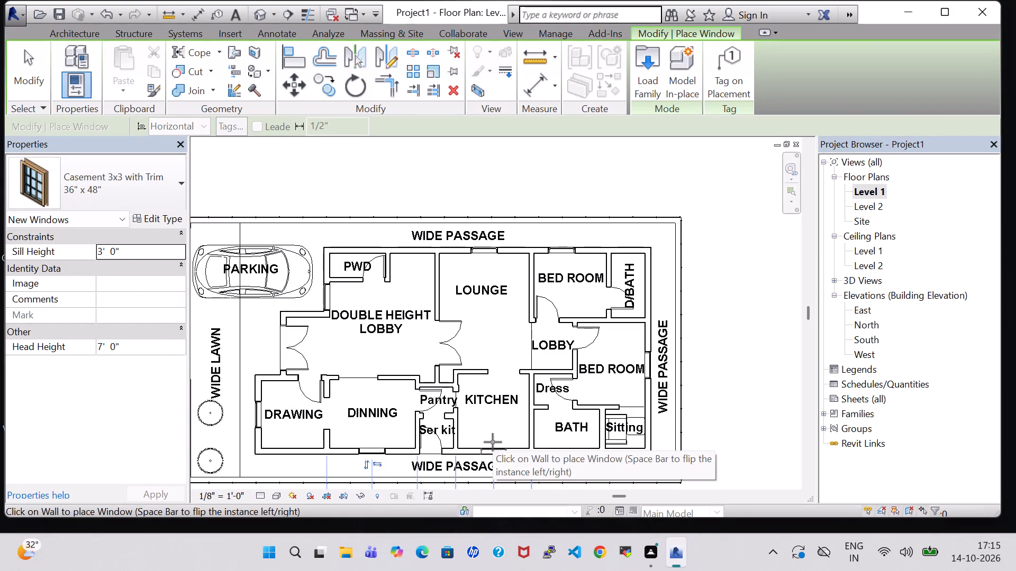
pyautogui.press('Escape')
pyautogui.press('Escape')
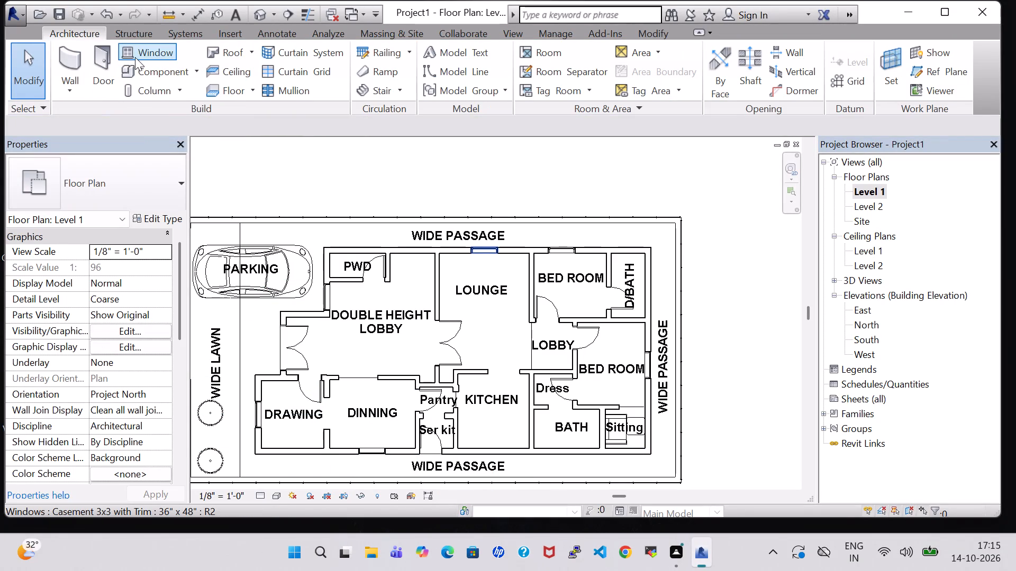
# Load the Double Hung with Trim family from the Windows folder and place a 36" x 48" window in the kitchen's south wall.
pyautogui.click(135, 57)
pyautogui.click(655, 88)
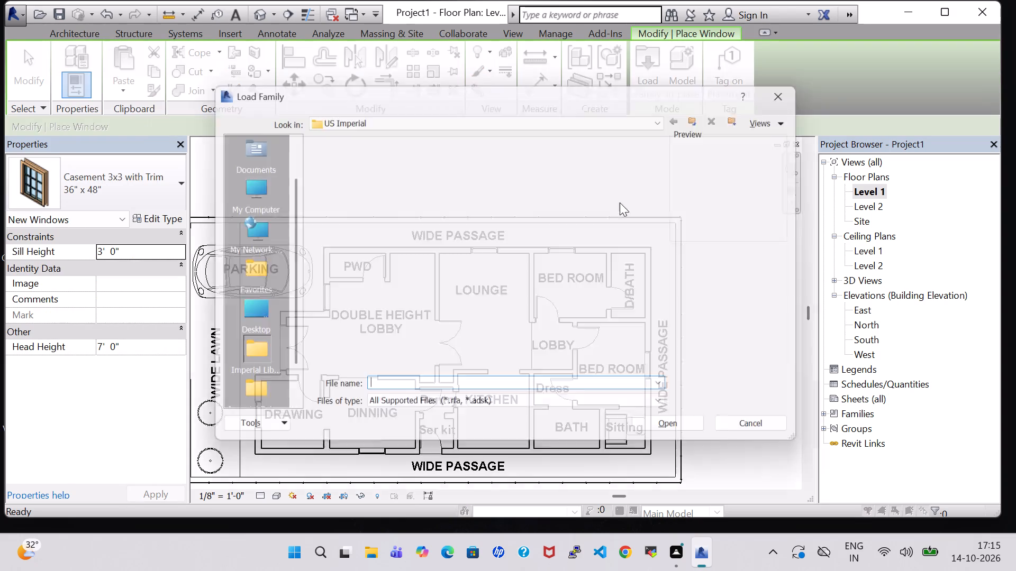
pyautogui.scroll(-3, 591, 281)
pyautogui.scroll(-2, 505, 334)
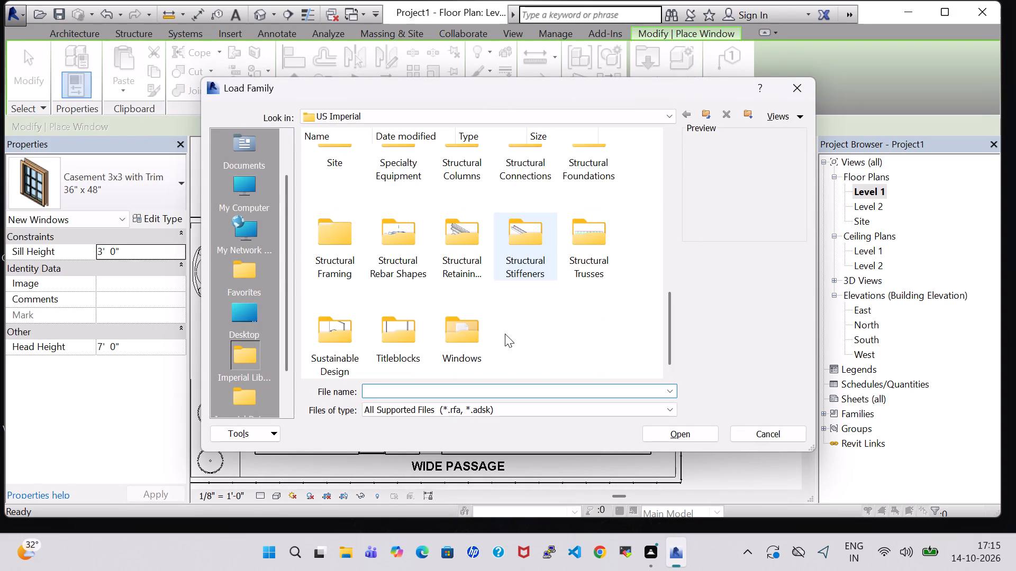
pyautogui.doubleClick(482, 331)
pyautogui.click(474, 265)
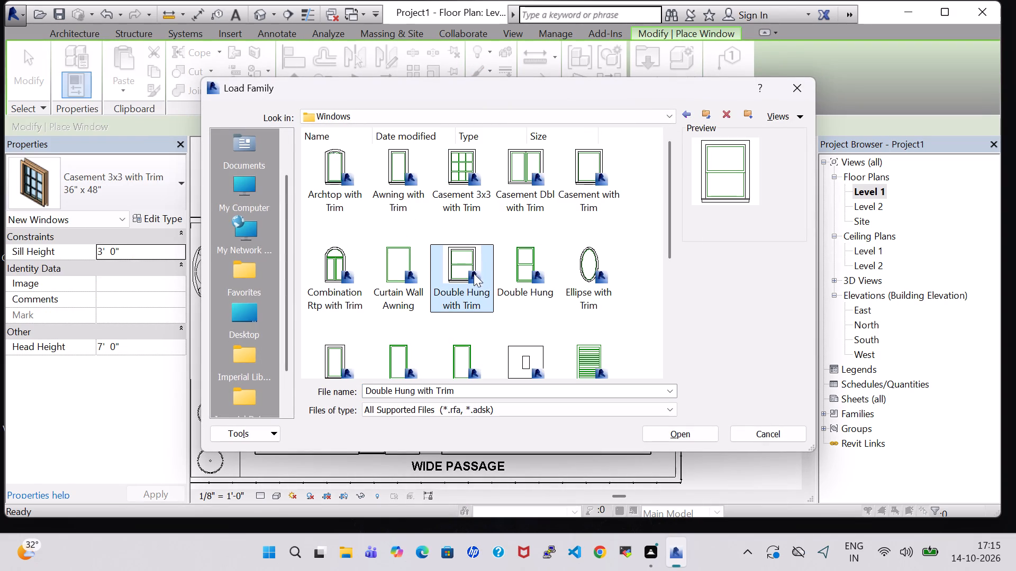
pyautogui.click(704, 432)
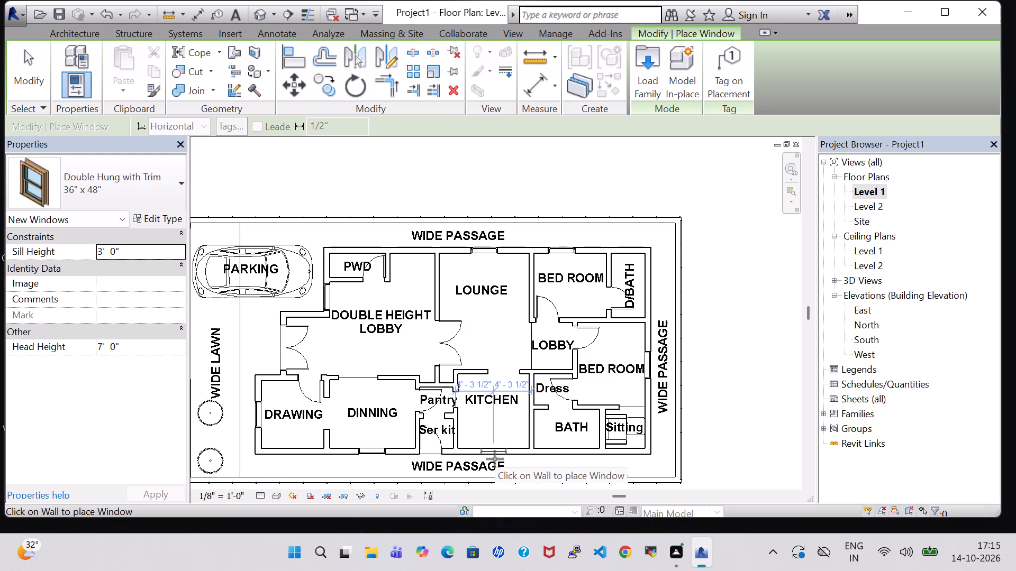
pyautogui.click(495, 459)
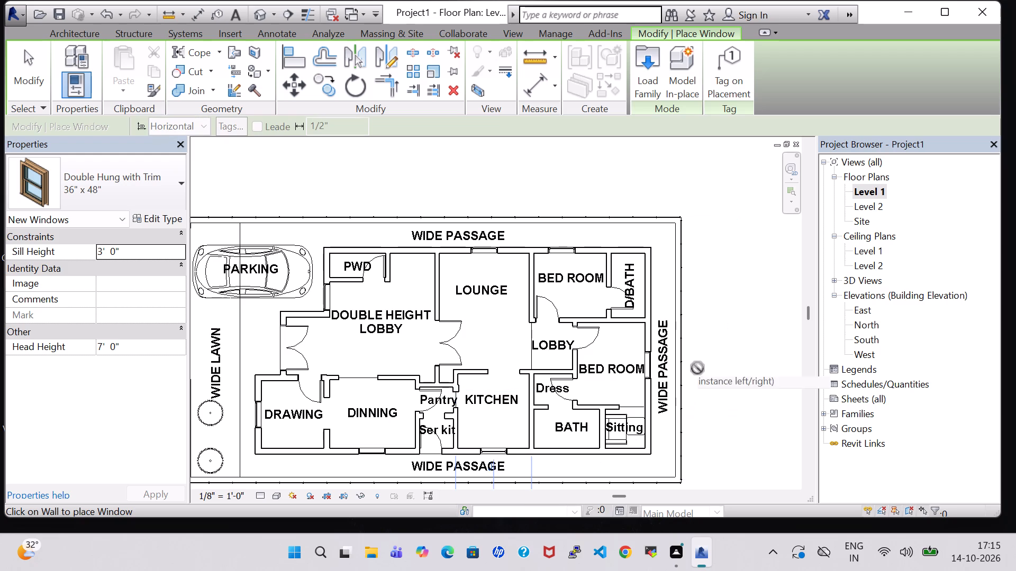
pyautogui.press('Escape')
pyautogui.press('Escape')
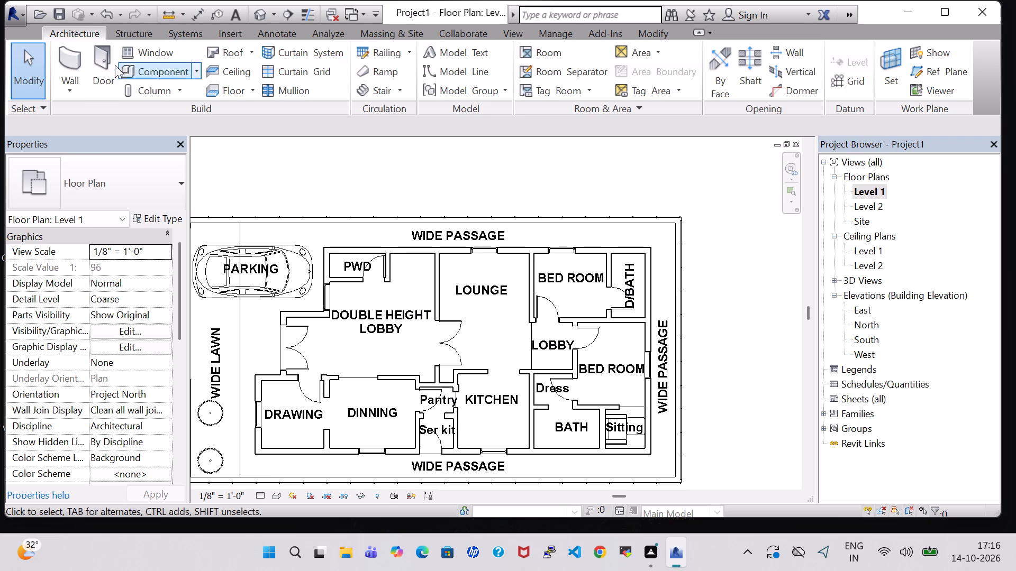
# Load the Transom with Trim family from the library's Windows folder for window placement.
pyautogui.click(166, 49)
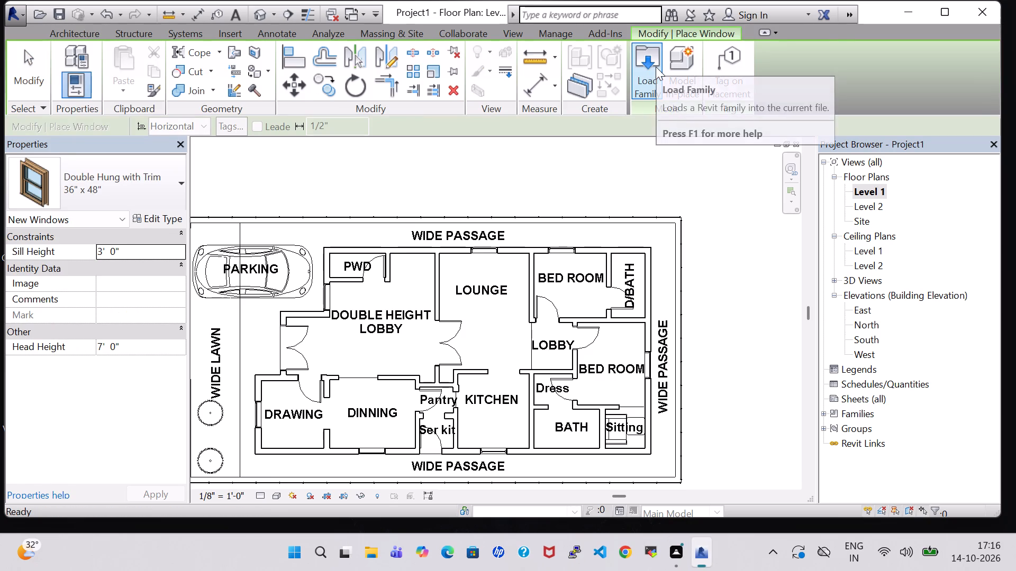
pyautogui.click(651, 69)
pyautogui.scroll(-1, 657, 192)
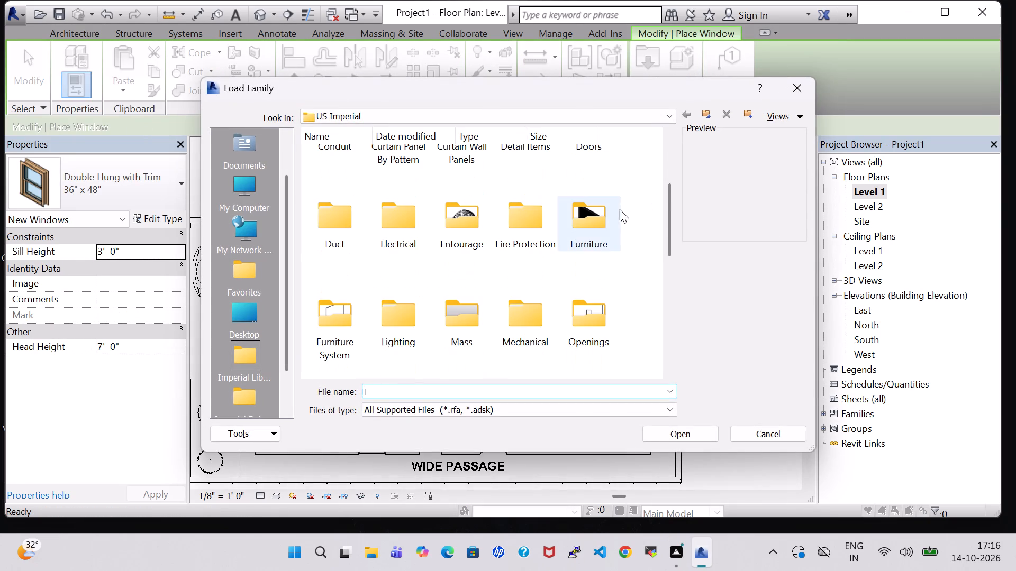
pyautogui.scroll(-5, 592, 206)
pyautogui.doubleClick(441, 336)
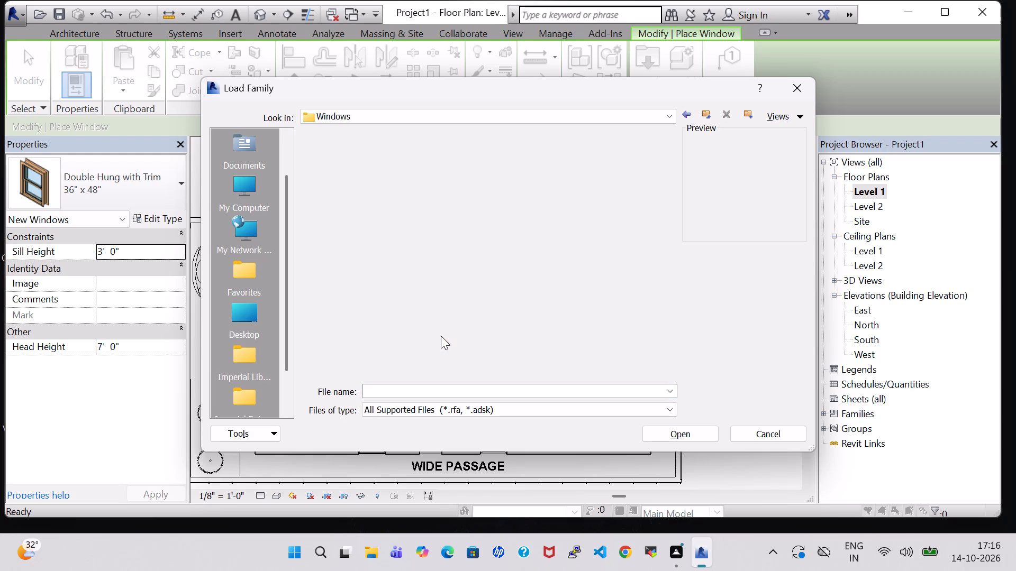
pyautogui.scroll(-4, 550, 254)
pyautogui.click(531, 238)
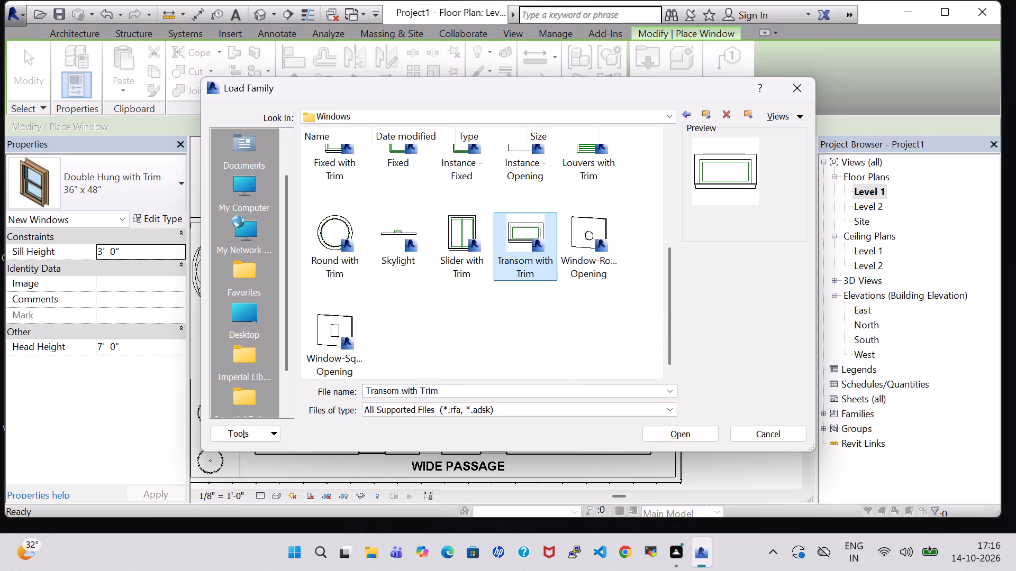
pyautogui.click(684, 434)
# Place 24" x 24" Transom windows in the PWD's north wall, the BATH's south wall and the D/BATH's east wall.
pyautogui.scroll(5, 360, 271)
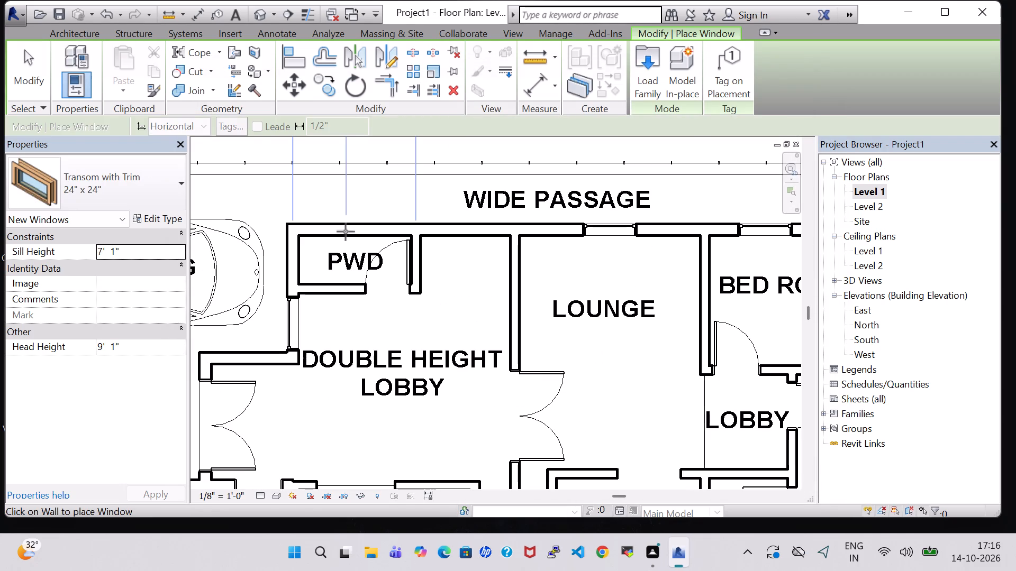
pyautogui.click(346, 230)
pyautogui.scroll(-3, 402, 251)
pyautogui.scroll(-1, 538, 293)
pyautogui.moveTo(537, 298); pyautogui.dragTo(529, 189, button='middle')
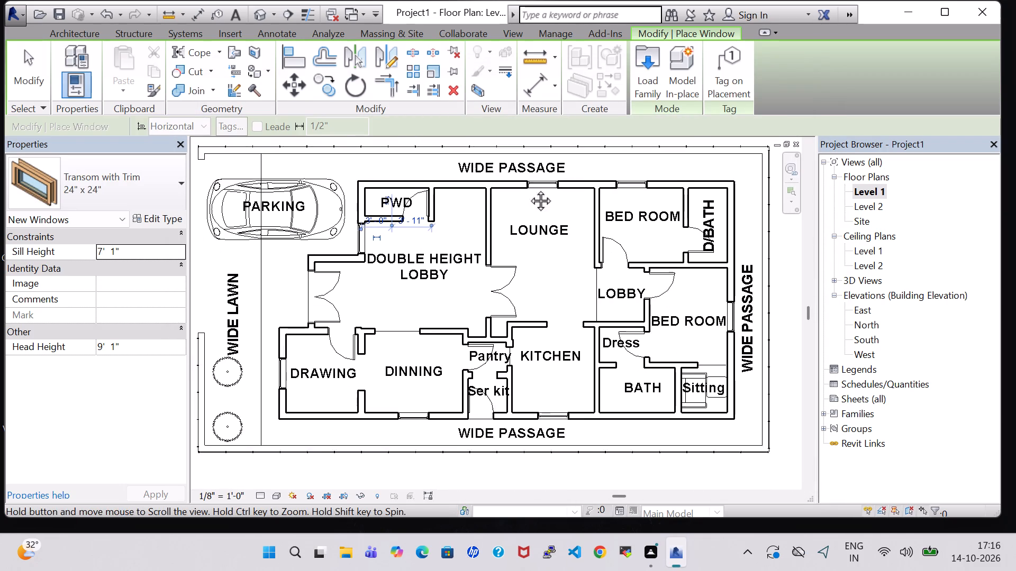
pyautogui.moveTo(529, 189); pyautogui.dragTo(528, 181, button='middle')
pyautogui.scroll(-1, 649, 245)
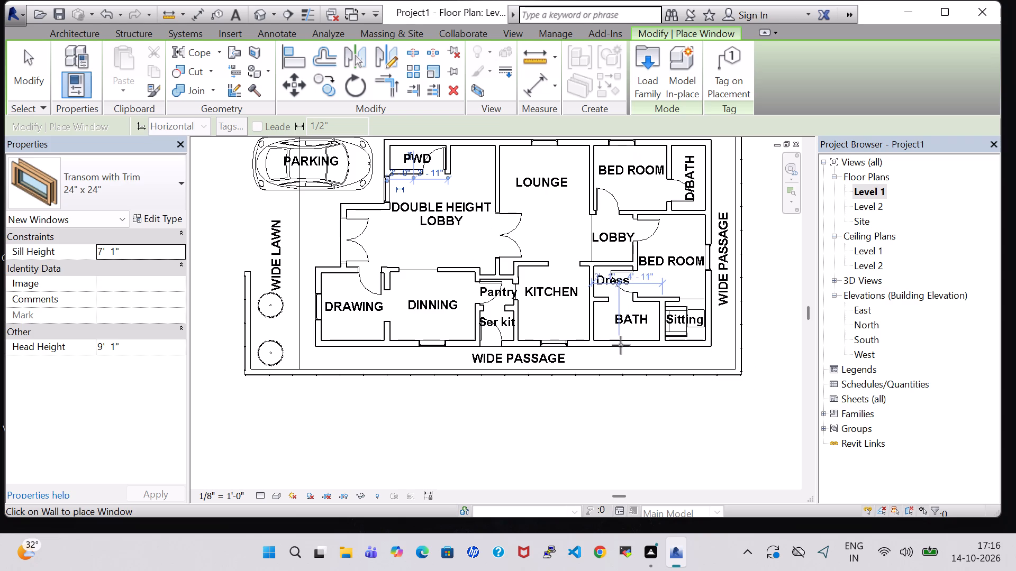
pyautogui.click(623, 343)
pyautogui.moveTo(701, 168); pyautogui.dragTo(664, 223, button='middle')
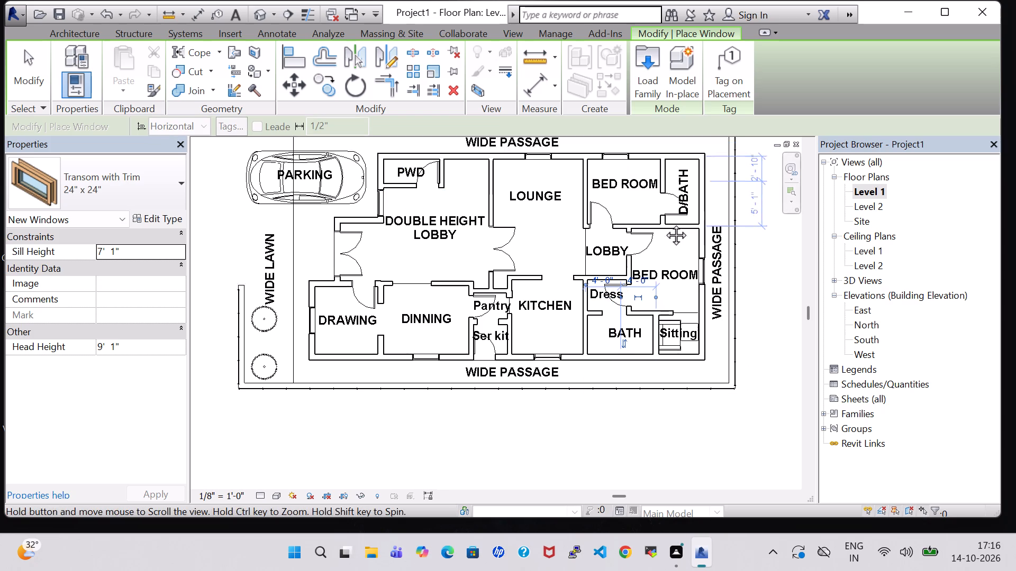
pyautogui.moveTo(664, 223); pyautogui.dragTo(661, 228, button='middle')
pyautogui.click(667, 228)
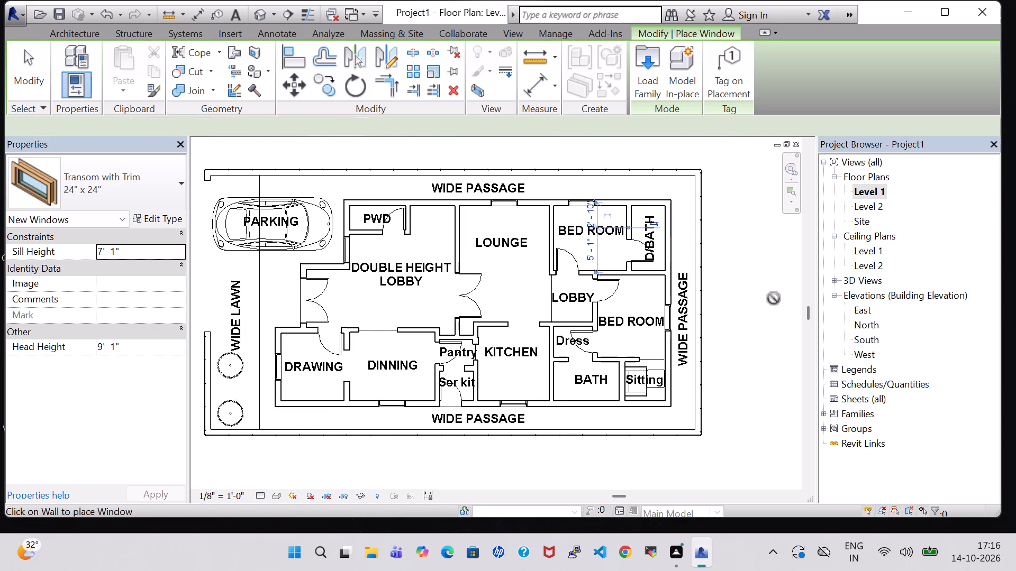
pyautogui.press('Escape')
pyautogui.press('Escape')
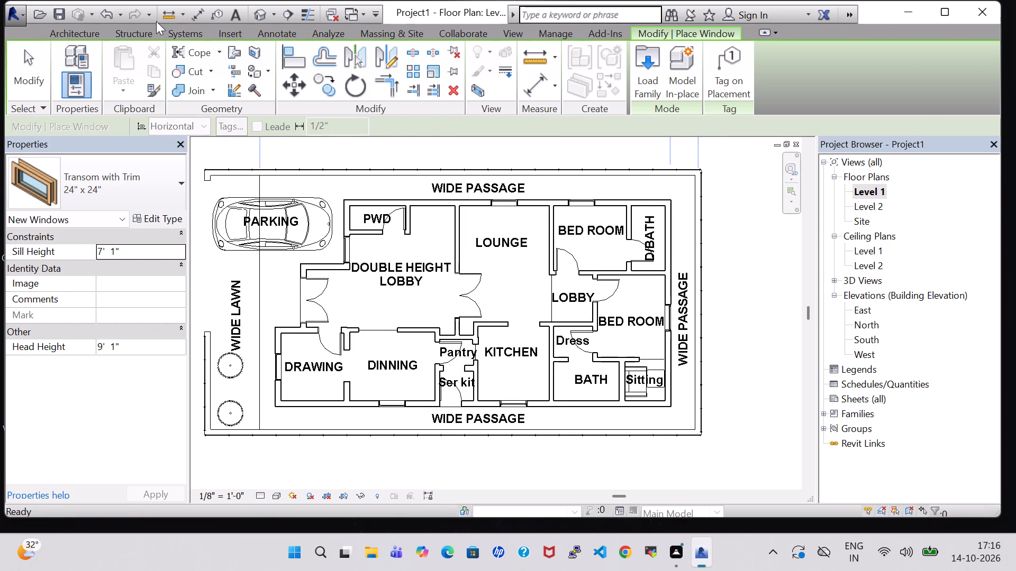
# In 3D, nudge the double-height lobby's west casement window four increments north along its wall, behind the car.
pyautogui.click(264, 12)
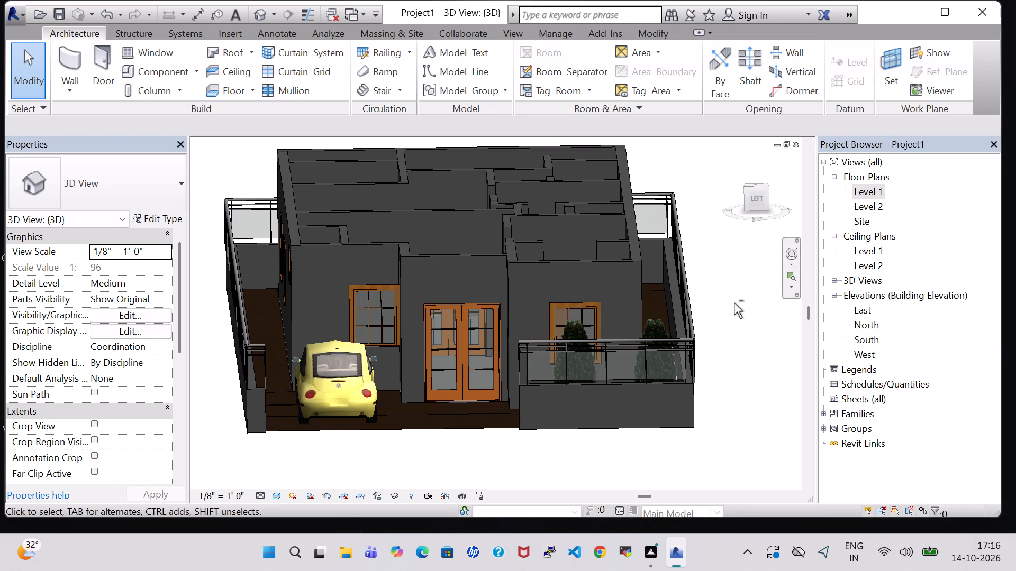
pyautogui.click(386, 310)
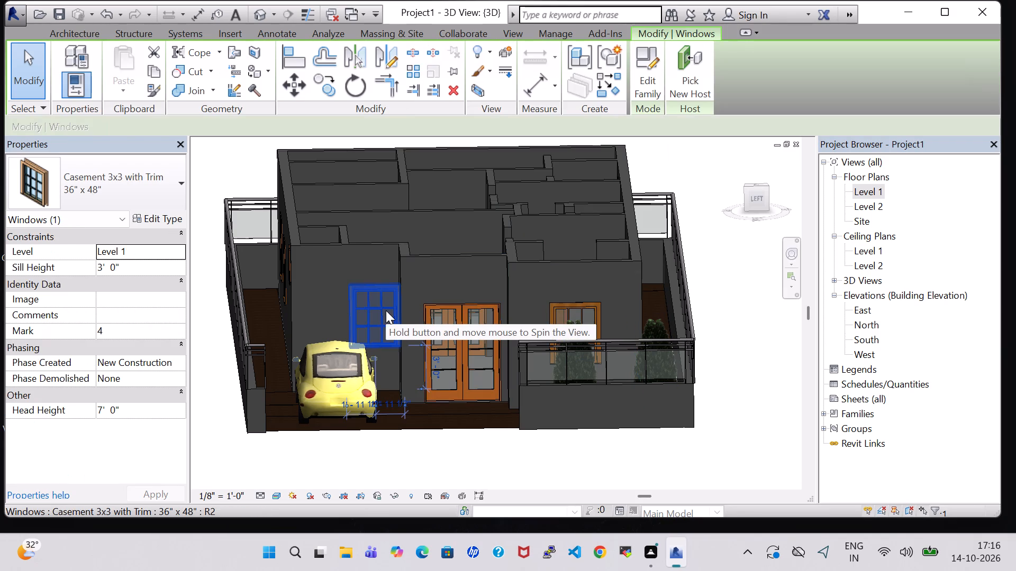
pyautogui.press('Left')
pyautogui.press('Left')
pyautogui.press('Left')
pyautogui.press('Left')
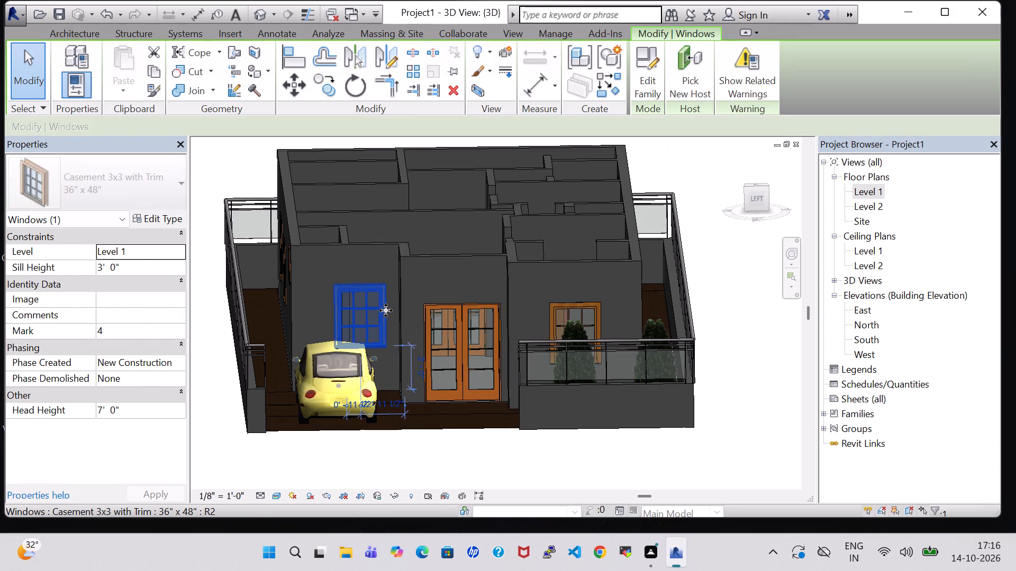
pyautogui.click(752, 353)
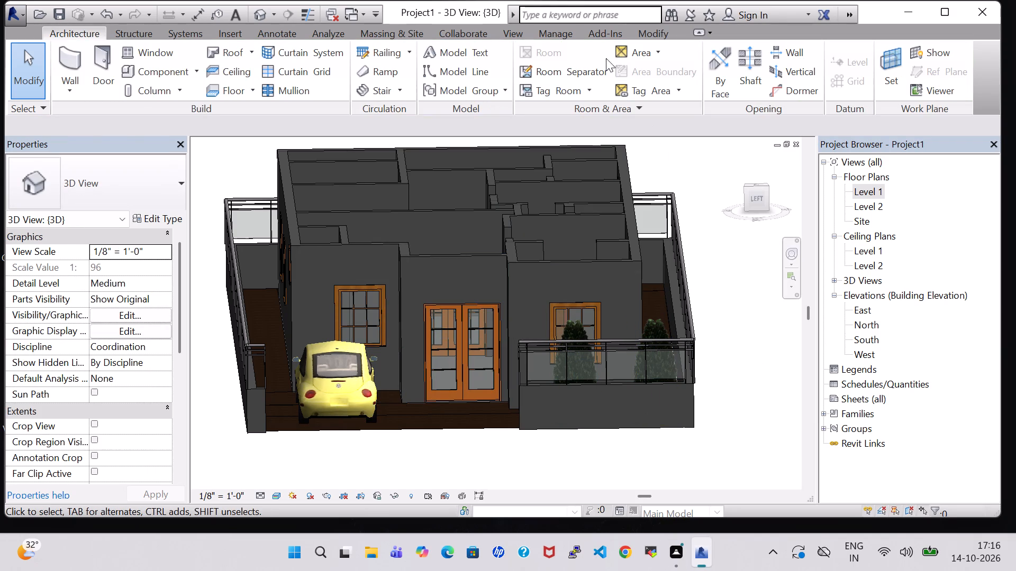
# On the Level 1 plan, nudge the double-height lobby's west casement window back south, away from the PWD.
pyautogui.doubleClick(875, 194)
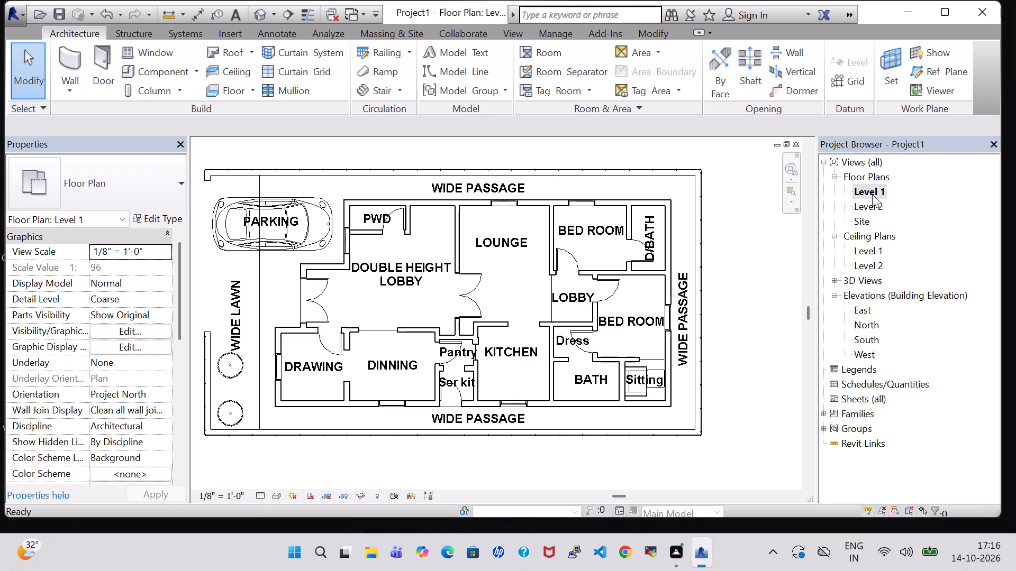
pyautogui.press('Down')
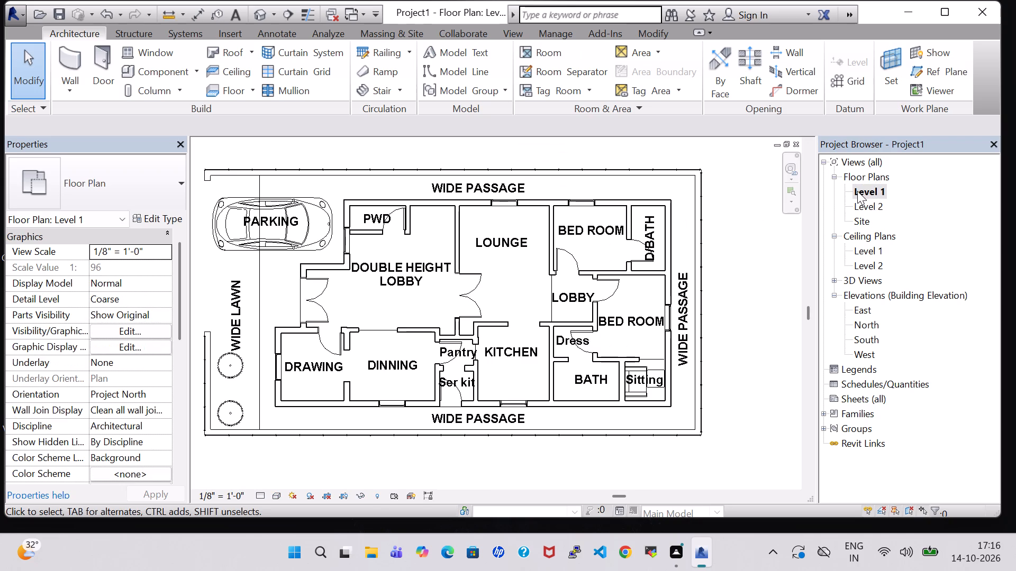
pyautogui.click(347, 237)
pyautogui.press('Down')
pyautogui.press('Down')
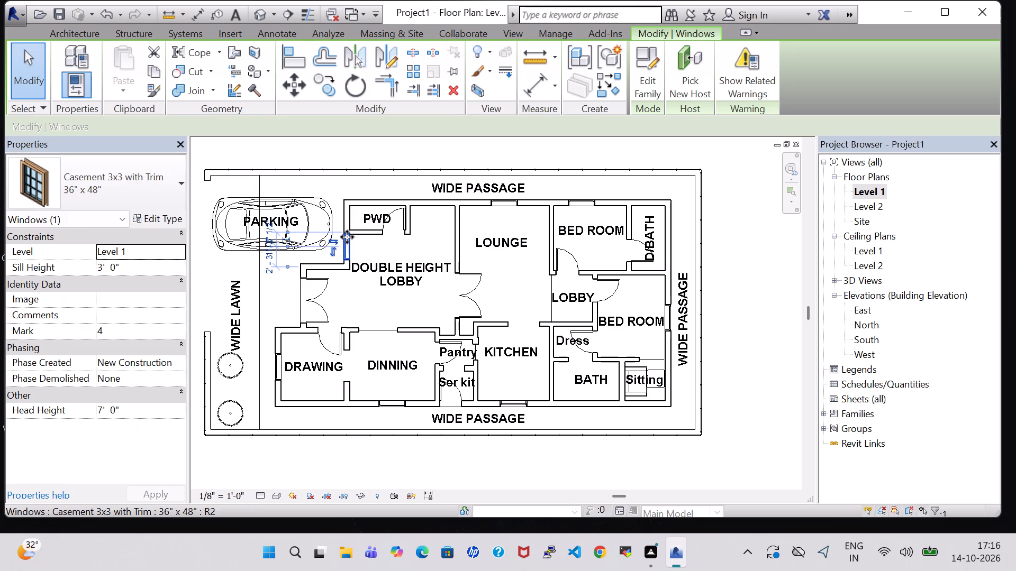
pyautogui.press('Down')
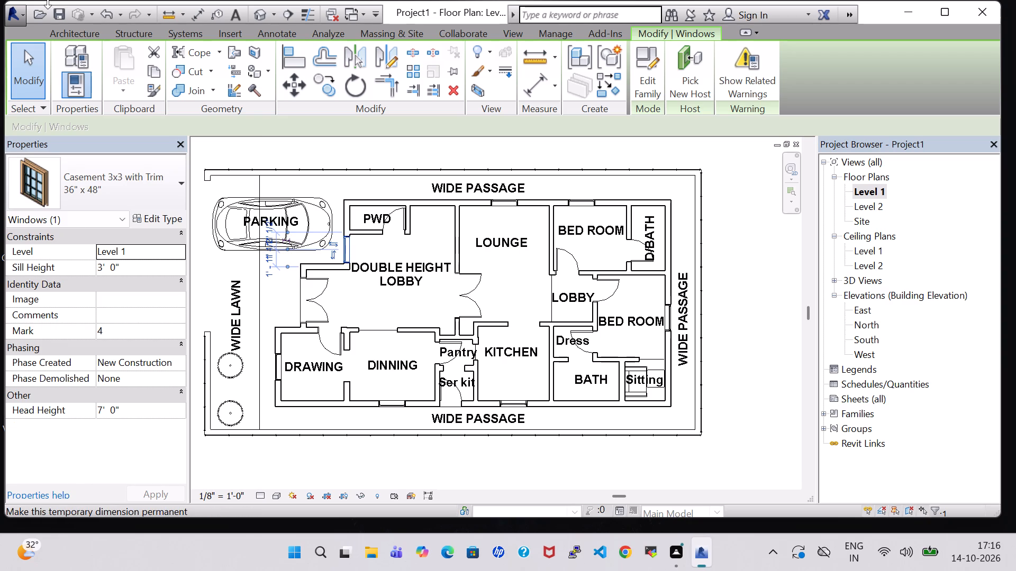
# Examine the placed windows in 3D around the house exterior and inside the rooms, from the front to the rear.
pyautogui.click(257, 16)
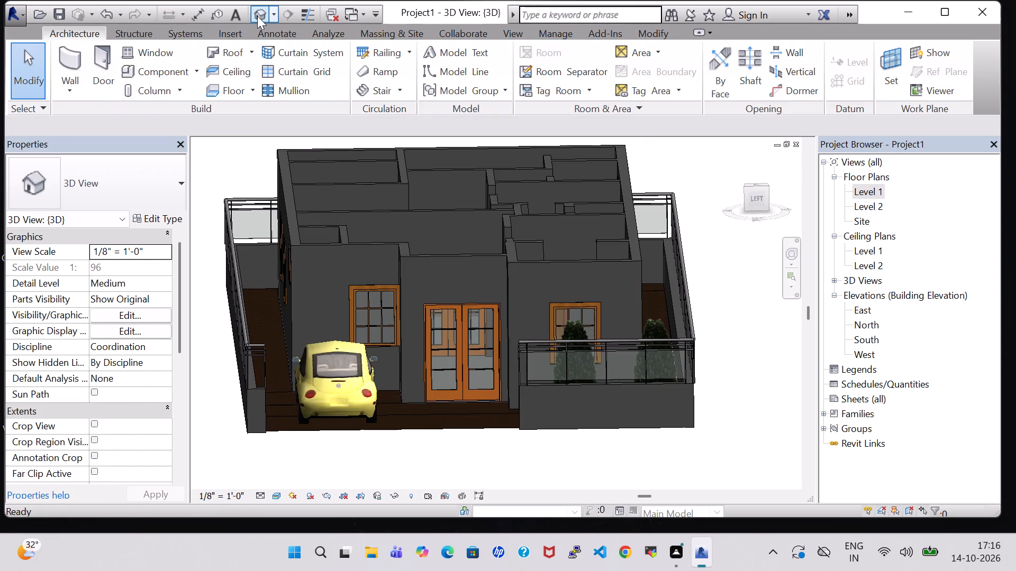
pyautogui.keyDown('shift'); pyautogui.middleClick(721, 257); pyautogui.keyUp('shift')
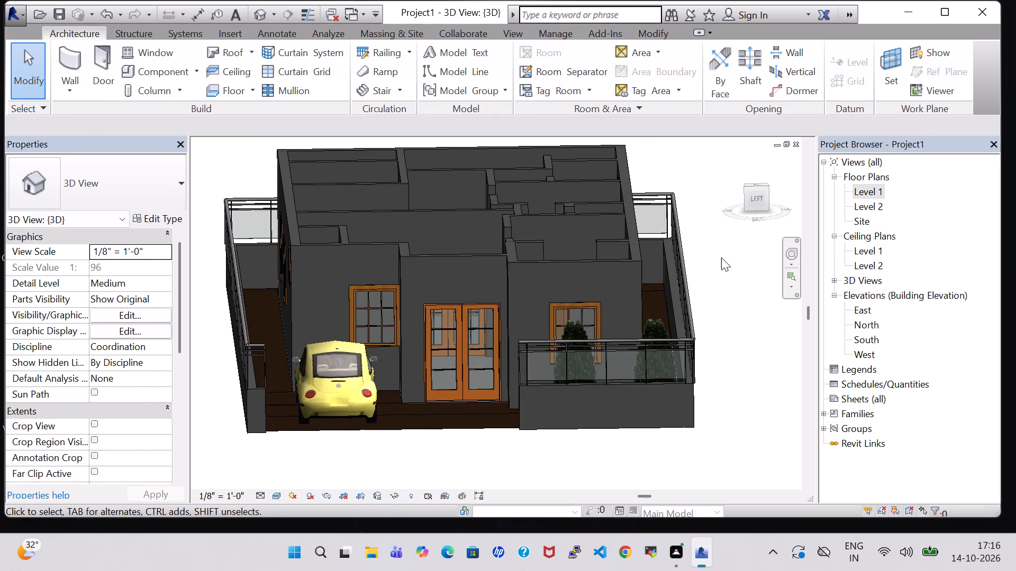
pyautogui.keyDown('shift'); pyautogui.moveTo(721, 257); pyautogui.dragTo(722, 329, button='middle'); pyautogui.keyUp('shift')
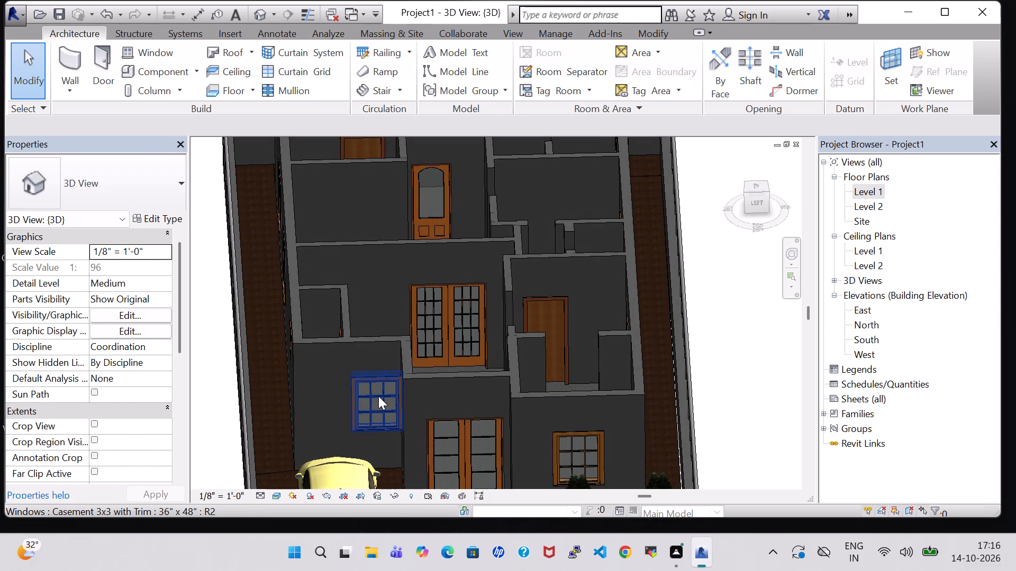
pyautogui.keyDown('shift'); pyautogui.moveTo(711, 324); pyautogui.dragTo(468, 292, button='middle'); pyautogui.keyUp('shift')
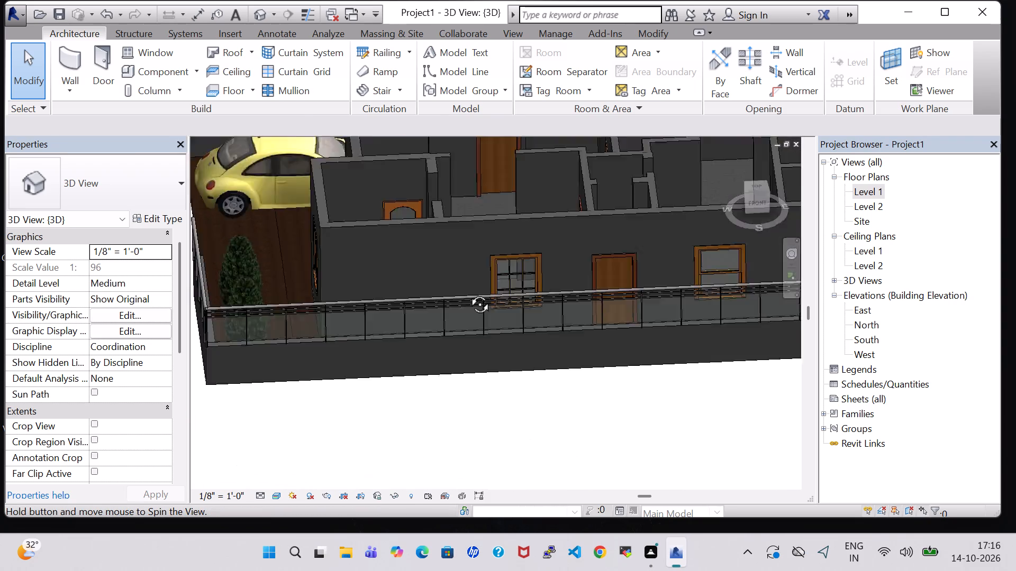
pyautogui.keyDown('shift'); pyautogui.moveTo(468, 292); pyautogui.dragTo(433, 281, button='middle'); pyautogui.keyUp('shift')
pyautogui.moveTo(491, 330); pyautogui.dragTo(465, 324, button='middle')
pyautogui.moveTo(548, 386); pyautogui.dragTo(414, 360, button='middle')
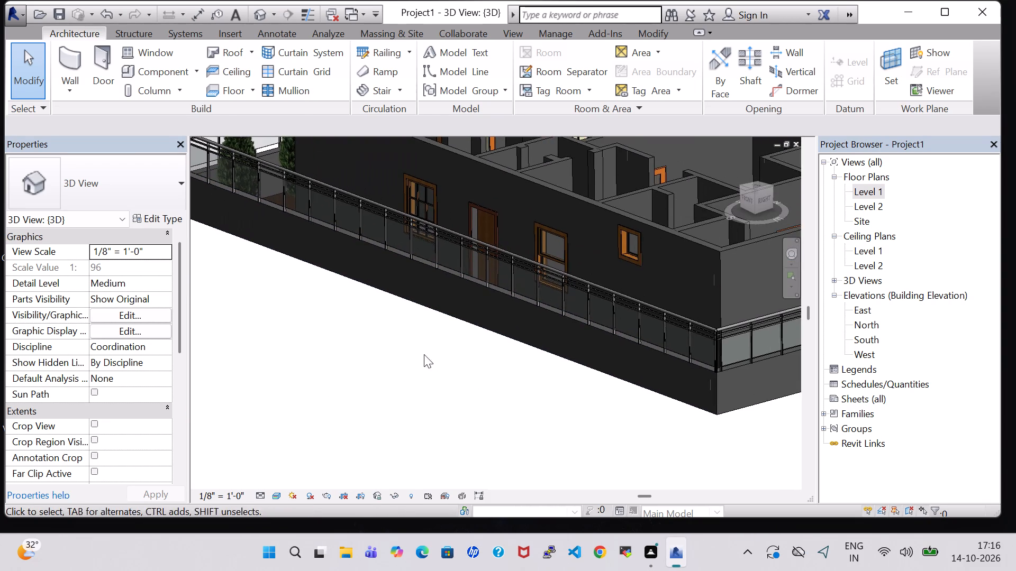
pyautogui.keyDown('shift'); pyautogui.moveTo(424, 354); pyautogui.dragTo(360, 355, button='middle'); pyautogui.keyUp('shift')
pyautogui.moveTo(687, 252); pyautogui.dragTo(415, 309, button='middle')
pyautogui.keyDown('shift'); pyautogui.moveTo(671, 229); pyautogui.dragTo(687, 340, button='middle'); pyautogui.keyUp('shift')
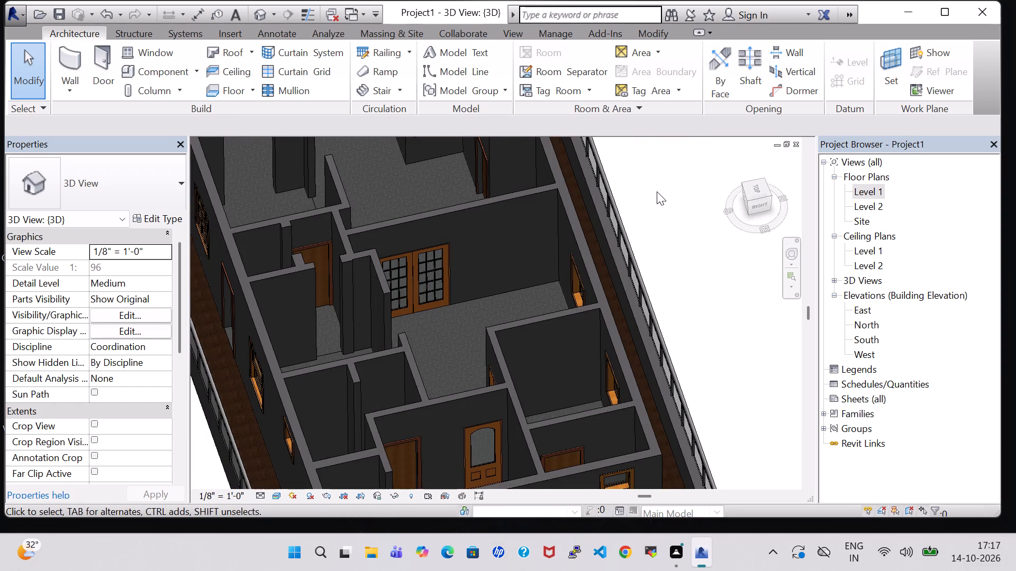
pyautogui.moveTo(657, 191); pyautogui.dragTo(695, 395, button='middle')
pyautogui.keyDown('shift'); pyautogui.moveTo(694, 342); pyautogui.dragTo(683, 338, button='middle'); pyautogui.keyUp('shift')
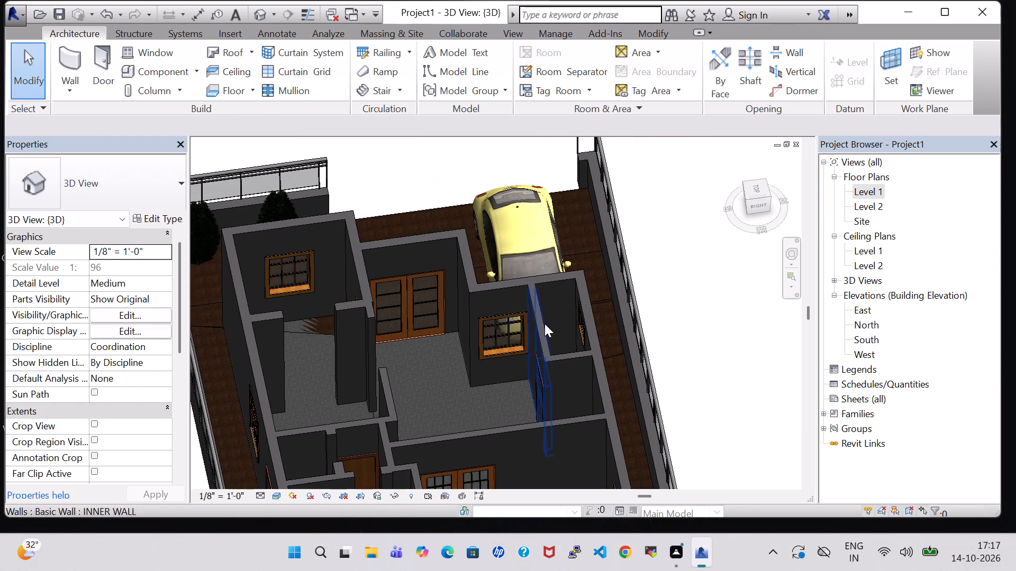
# In 3D, nudge the double-height lobby's west casement window one increment south, away from the PWD wall.
pyautogui.click(503, 325)
pyautogui.press('Left')
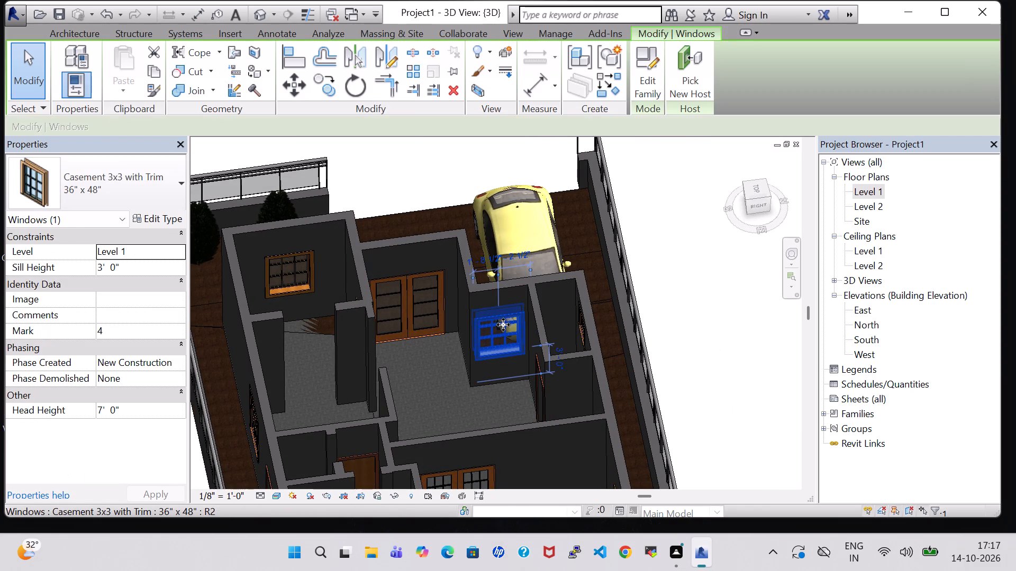
pyautogui.click(705, 359)
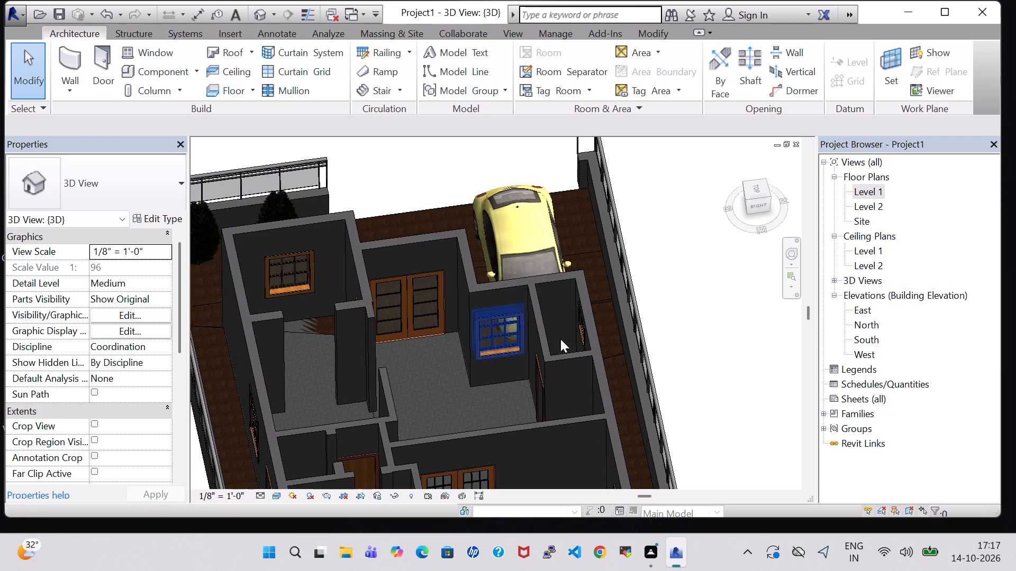
# Examine the house in 3D from all sides, checking the exterior windows, interior rooms and front facade.
pyautogui.keyDown('shift'); pyautogui.moveTo(696, 292); pyautogui.dragTo(589, 255, button='middle'); pyautogui.keyUp('shift')
pyautogui.moveTo(371, 302); pyautogui.dragTo(368, 195, button='middle')
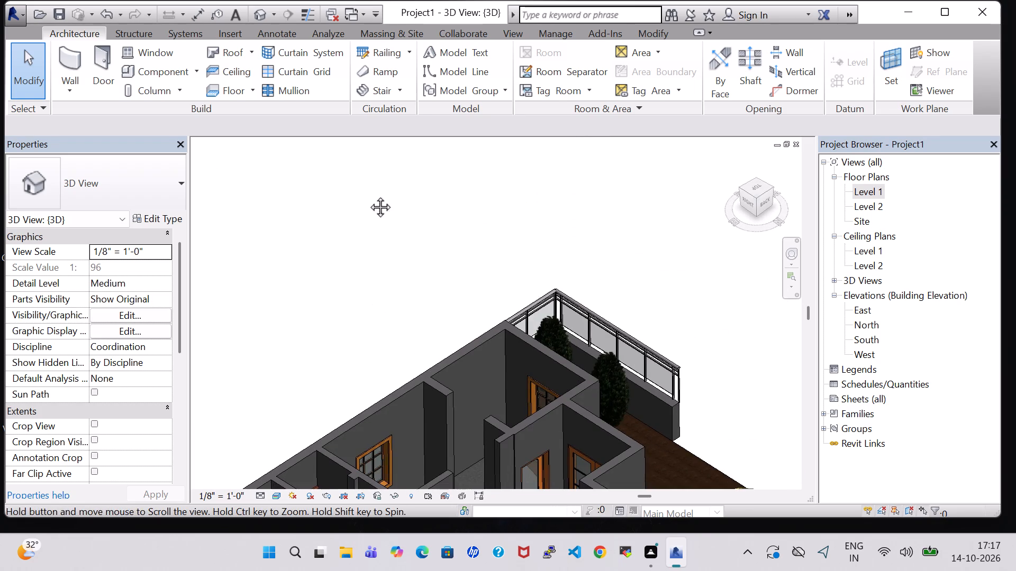
pyautogui.moveTo(368, 195); pyautogui.dragTo(379, 117, button='middle')
pyautogui.moveTo(761, 484); pyautogui.dragTo(716, 289, button='middle')
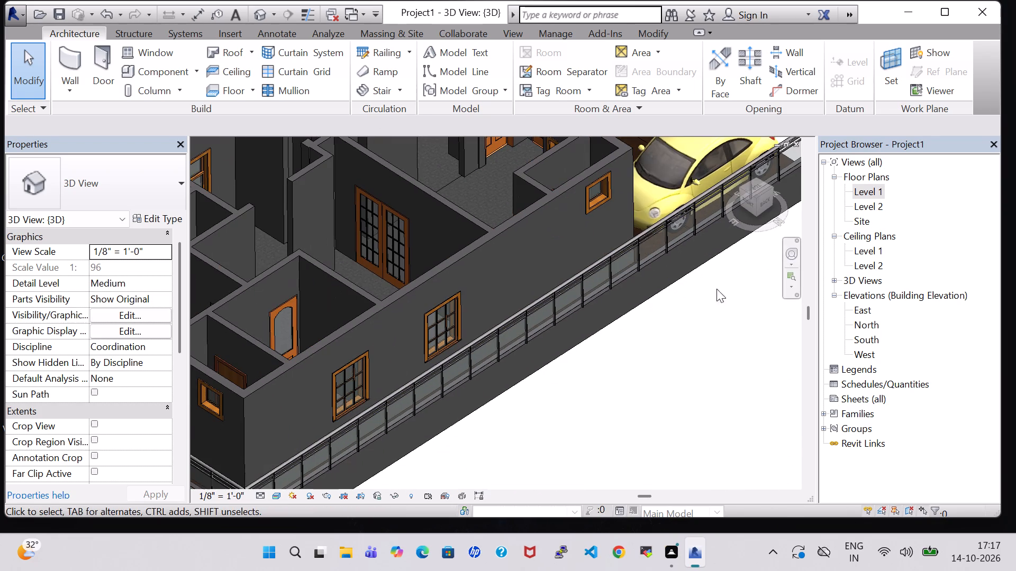
pyautogui.keyDown('shift'); pyautogui.moveTo(557, 389); pyautogui.dragTo(511, 374, button='middle'); pyautogui.keyUp('shift')
pyautogui.moveTo(384, 418); pyautogui.dragTo(580, 409, button='middle')
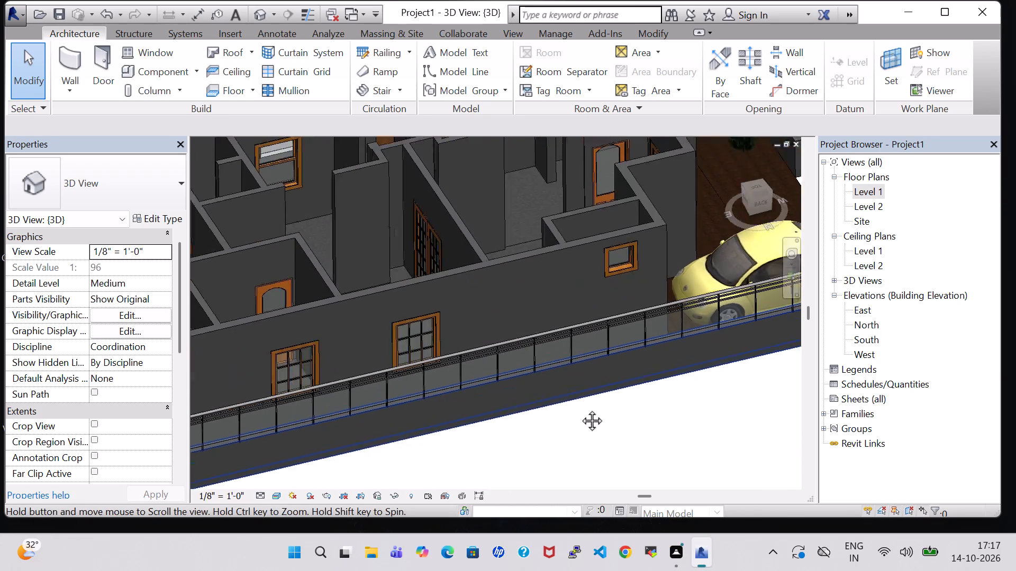
pyautogui.moveTo(580, 409); pyautogui.dragTo(705, 388, button='middle')
pyautogui.moveTo(454, 453); pyautogui.dragTo(549, 456, button='middle')
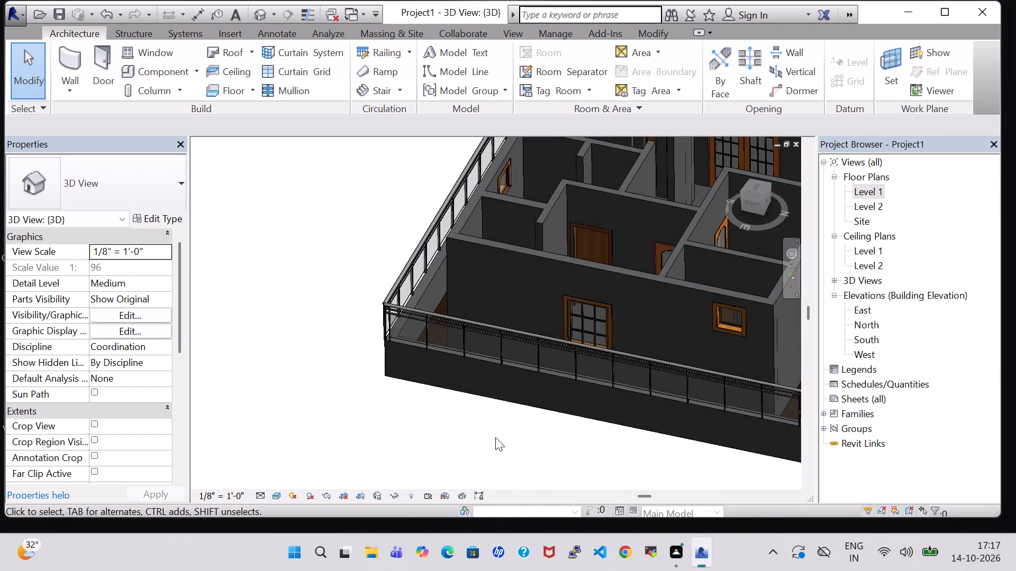
pyautogui.keyDown('shift'); pyautogui.moveTo(434, 416); pyautogui.dragTo(582, 415, button='middle'); pyautogui.keyUp('shift')
pyautogui.moveTo(510, 268); pyautogui.dragTo(515, 493, button='middle')
pyautogui.keyDown('shift'); pyautogui.moveTo(427, 406); pyautogui.dragTo(515, 416, button='middle'); pyautogui.keyUp('shift')
pyautogui.moveTo(408, 443); pyautogui.dragTo(533, 429, button='middle')
pyautogui.keyDown('shift'); pyautogui.moveTo(420, 455); pyautogui.dragTo(563, 413, button='middle'); pyautogui.keyUp('shift')
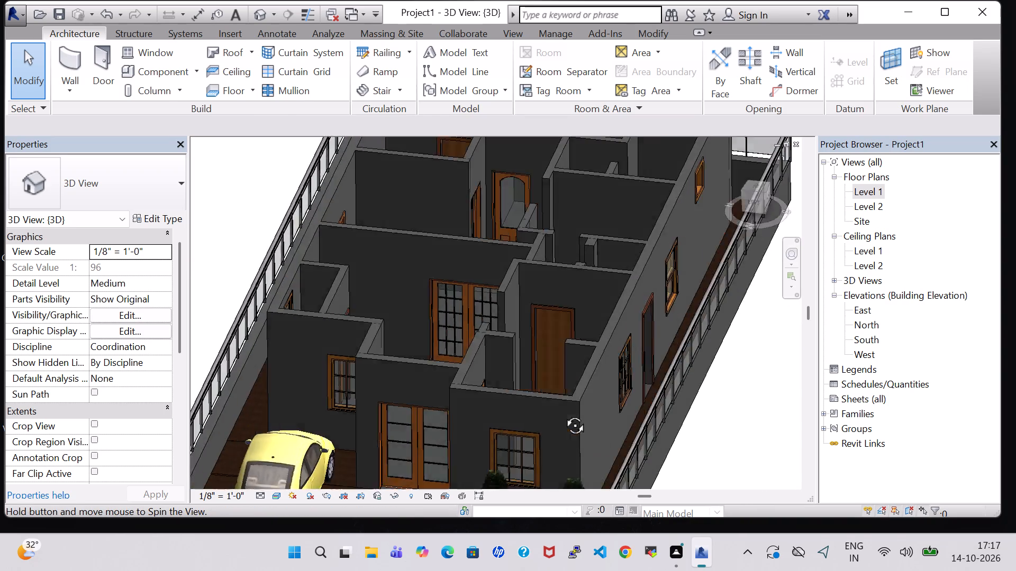
pyautogui.keyDown('shift'); pyautogui.moveTo(563, 413); pyautogui.dragTo(575, 346, button='middle'); pyautogui.keyUp('shift')
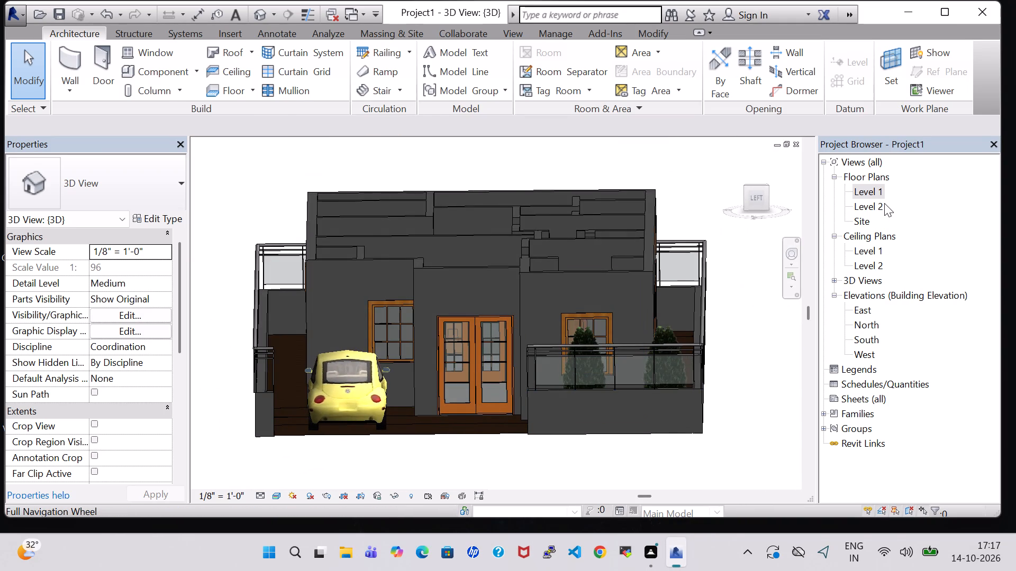
# On the Level 1 plan, load the Bed-Box component family from the furniture library's Beds folder.
pyautogui.doubleClick(881, 192)
pyautogui.scroll(-1, 627, 330)
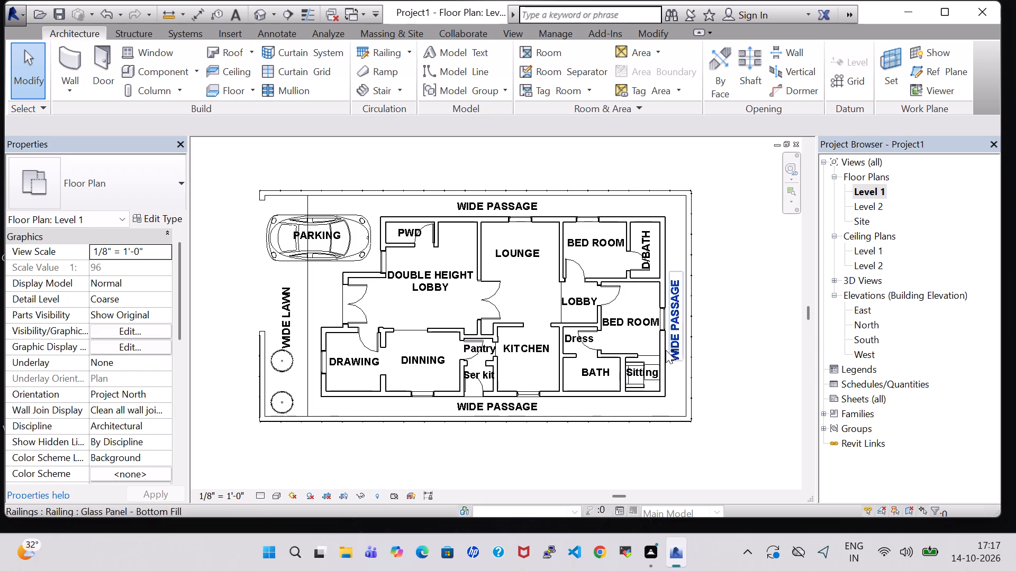
pyautogui.click(149, 70)
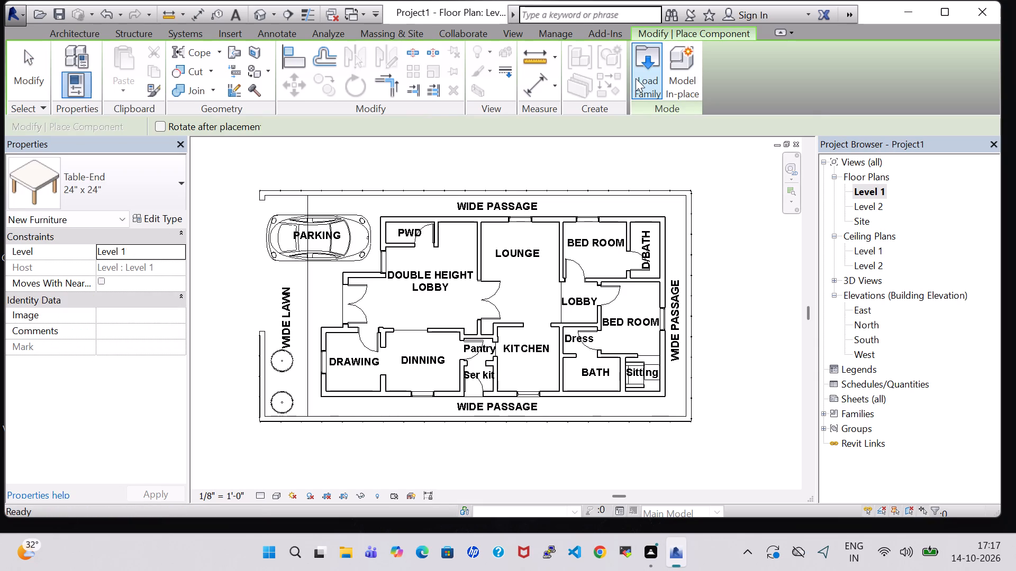
pyautogui.click(647, 80)
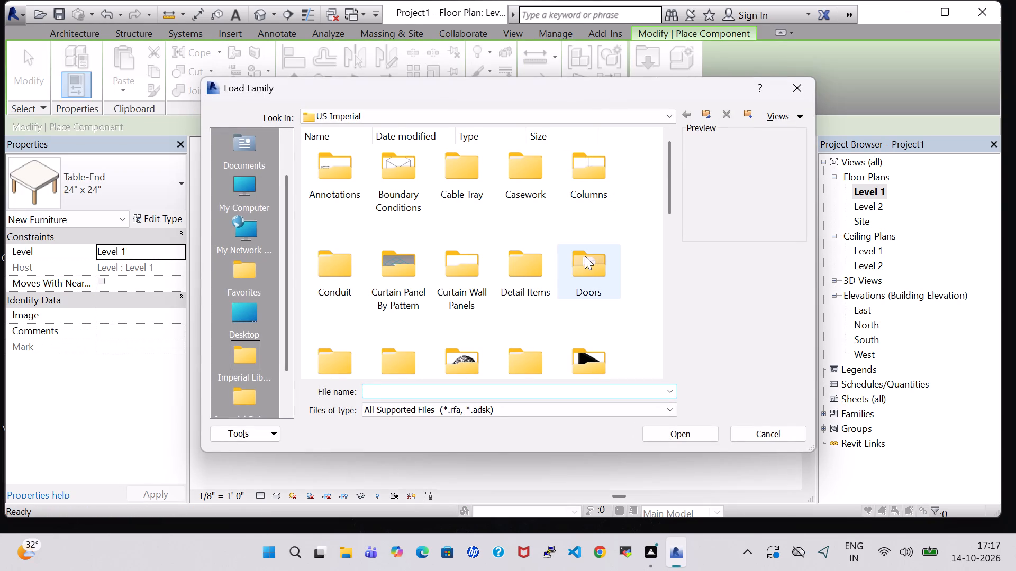
pyautogui.scroll(-1, 585, 256)
pyautogui.doubleClick(584, 227)
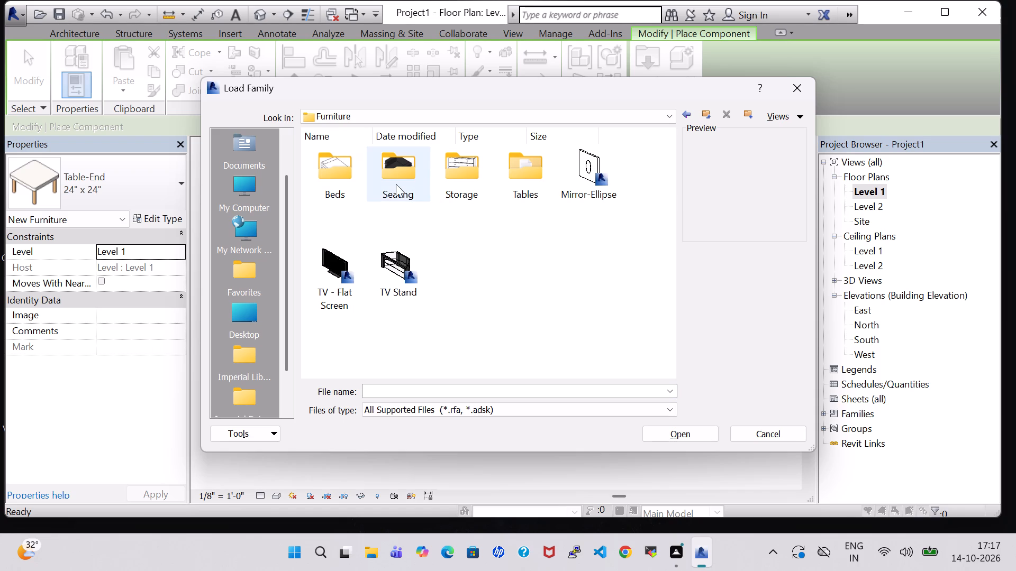
pyautogui.click(400, 163)
pyautogui.doubleClick(347, 166)
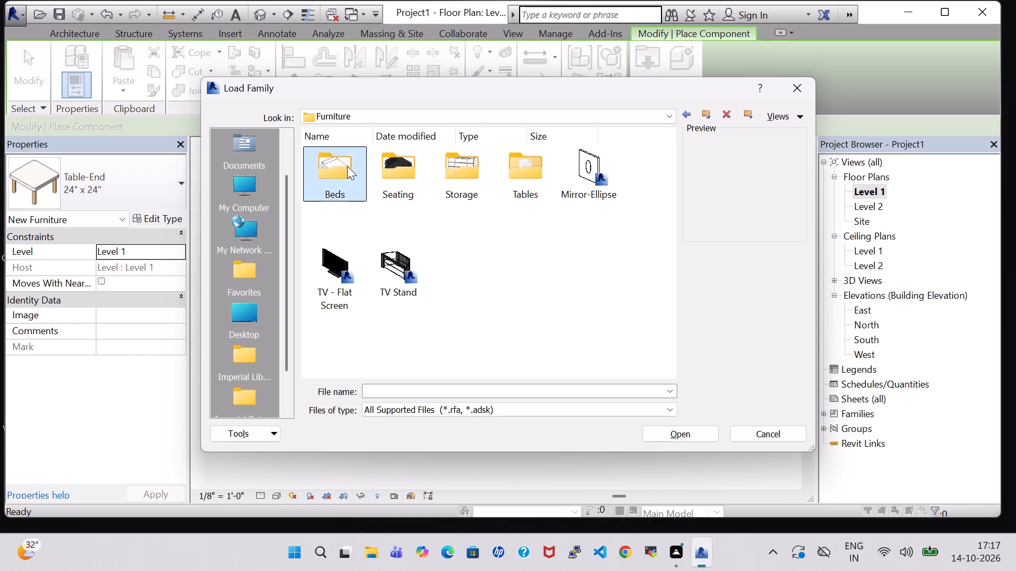
pyautogui.click(358, 182)
pyautogui.click(672, 427)
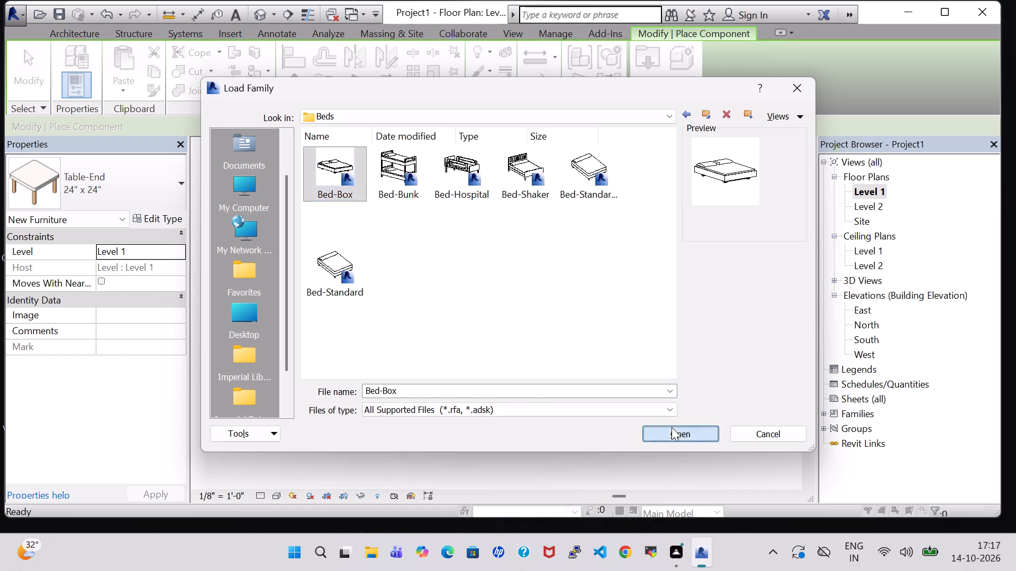
# Place the Bed-Box Double 53" x 74" in the southeast bedroom with its head against the north wall.
pyautogui.scroll(8, 613, 344)
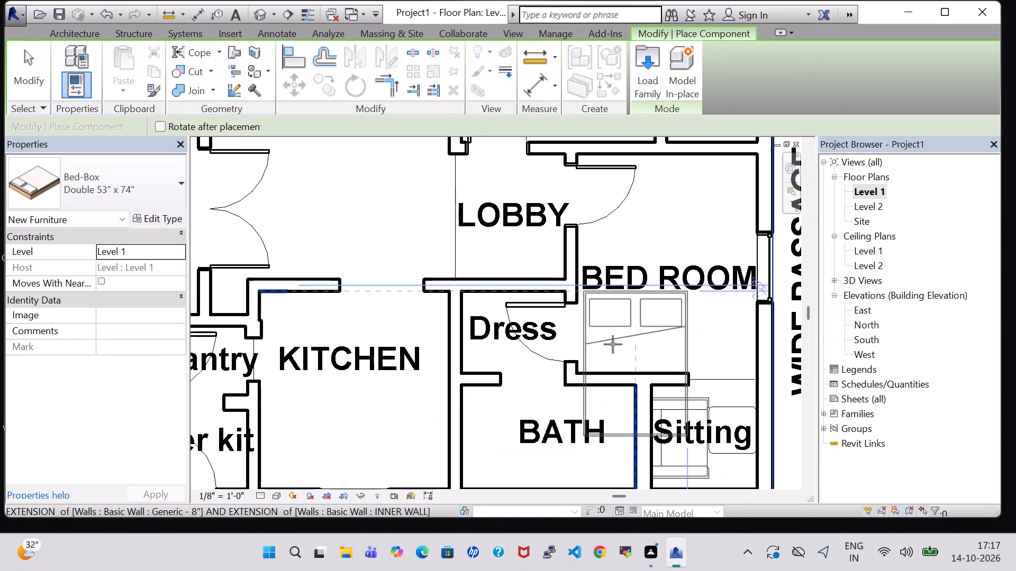
pyautogui.press('space')
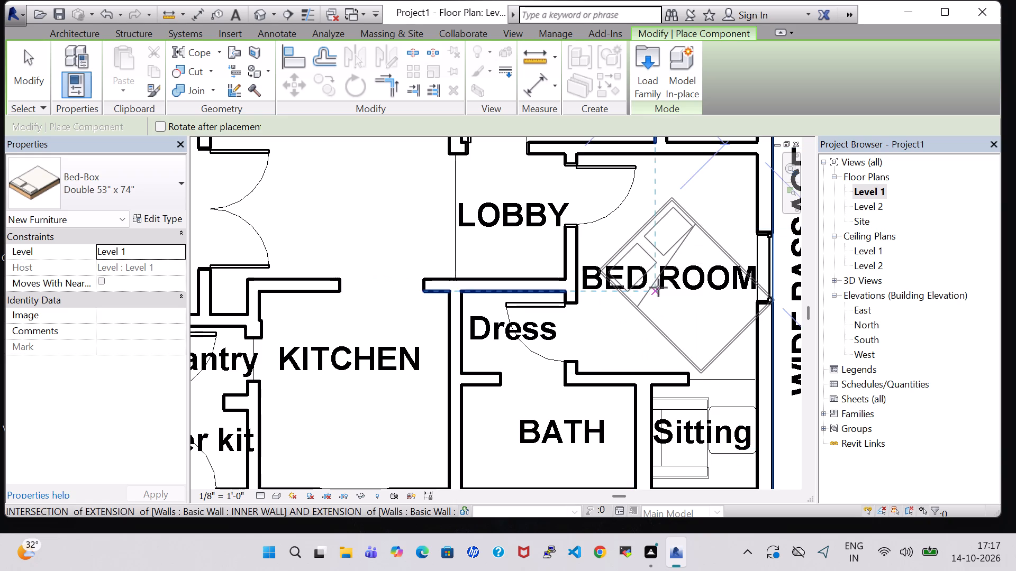
pyautogui.press('space')
pyautogui.press('space')
pyautogui.press('space')
pyautogui.press('space')
pyautogui.press('space')
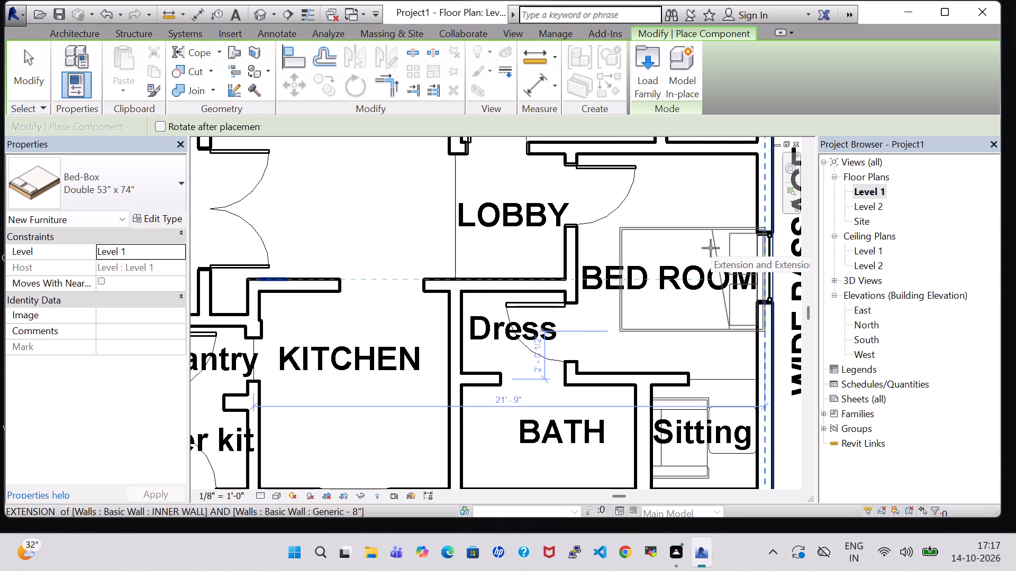
pyautogui.press('space')
pyautogui.press('space')
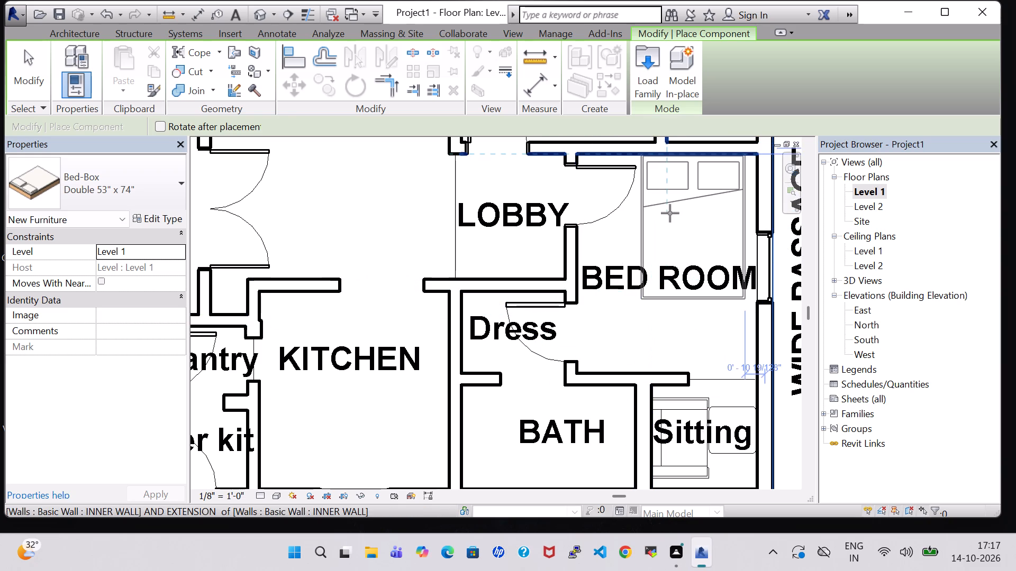
pyautogui.click(670, 213)
pyautogui.scroll(-1, 670, 218)
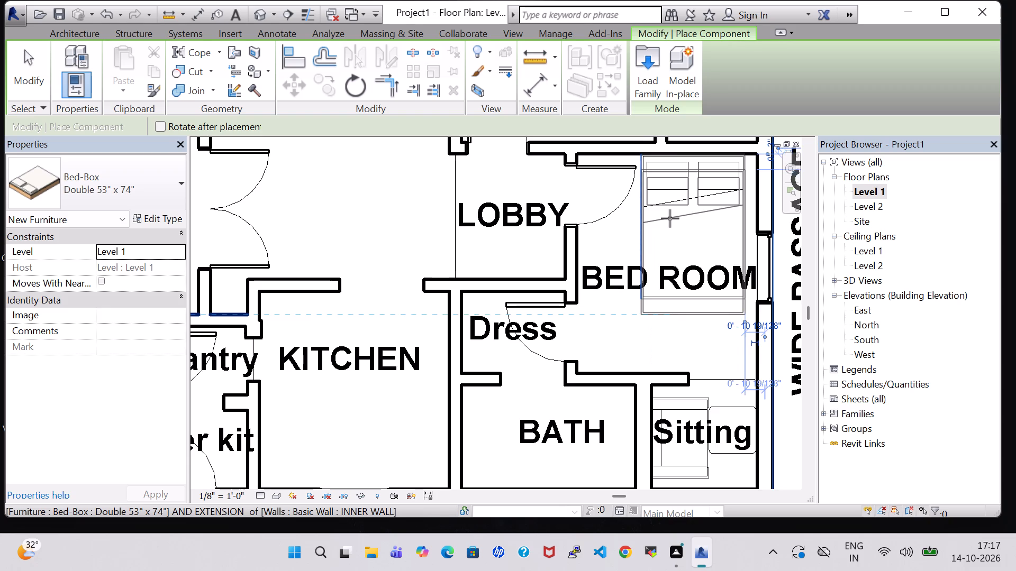
pyautogui.scroll(-3, 670, 218)
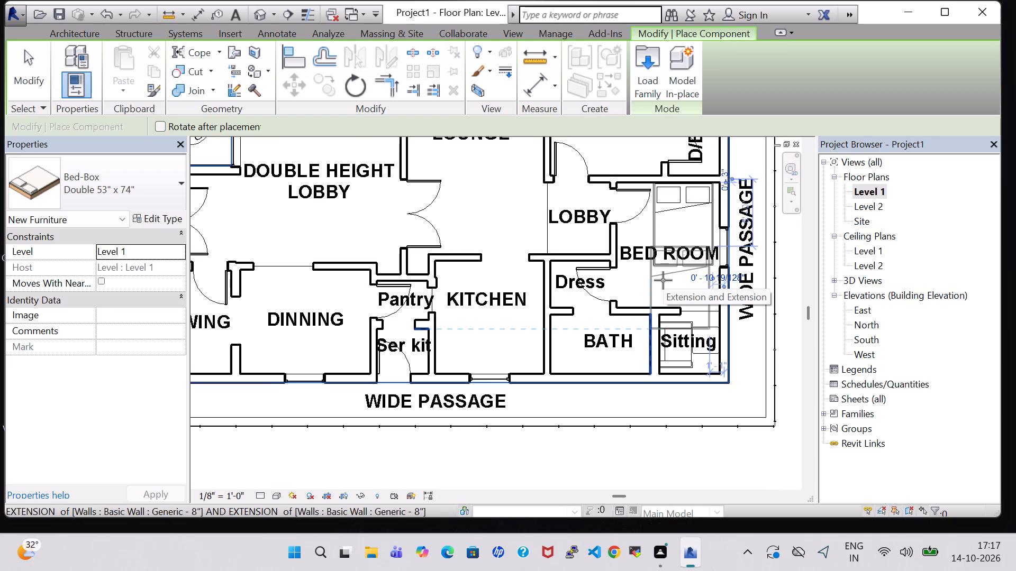
pyautogui.press('Escape')
pyautogui.press('Escape')
pyautogui.scroll(-1, 665, 283)
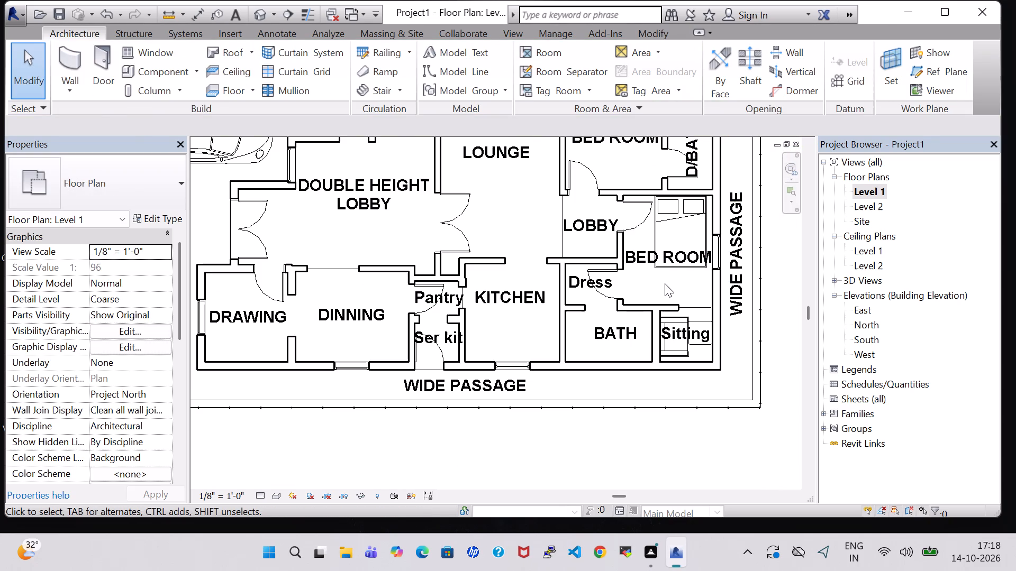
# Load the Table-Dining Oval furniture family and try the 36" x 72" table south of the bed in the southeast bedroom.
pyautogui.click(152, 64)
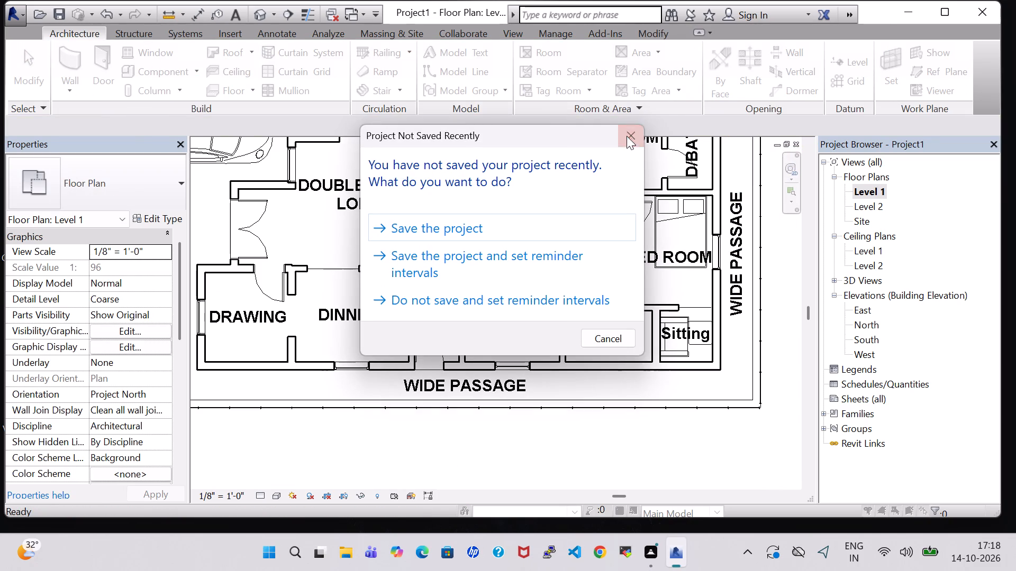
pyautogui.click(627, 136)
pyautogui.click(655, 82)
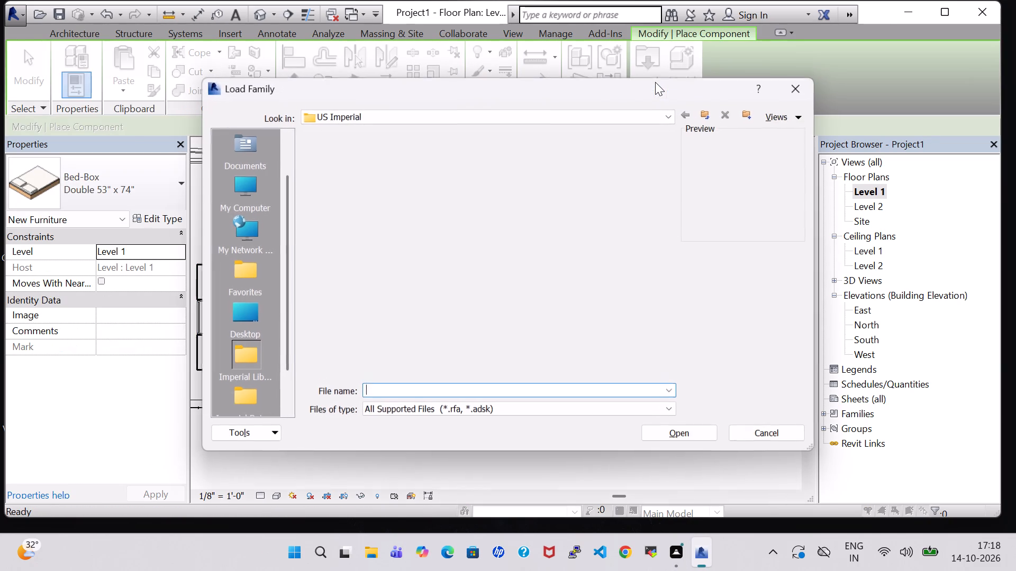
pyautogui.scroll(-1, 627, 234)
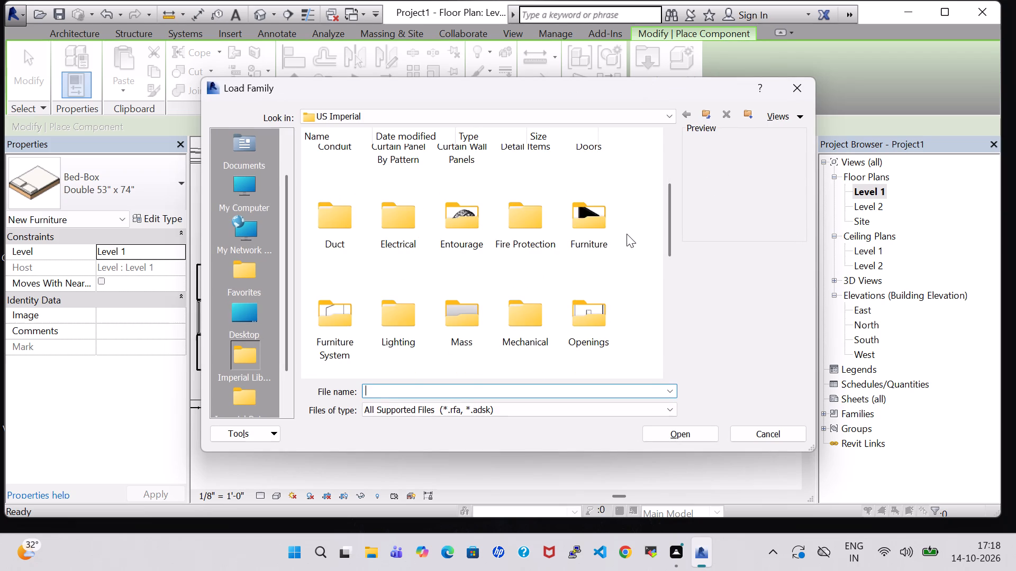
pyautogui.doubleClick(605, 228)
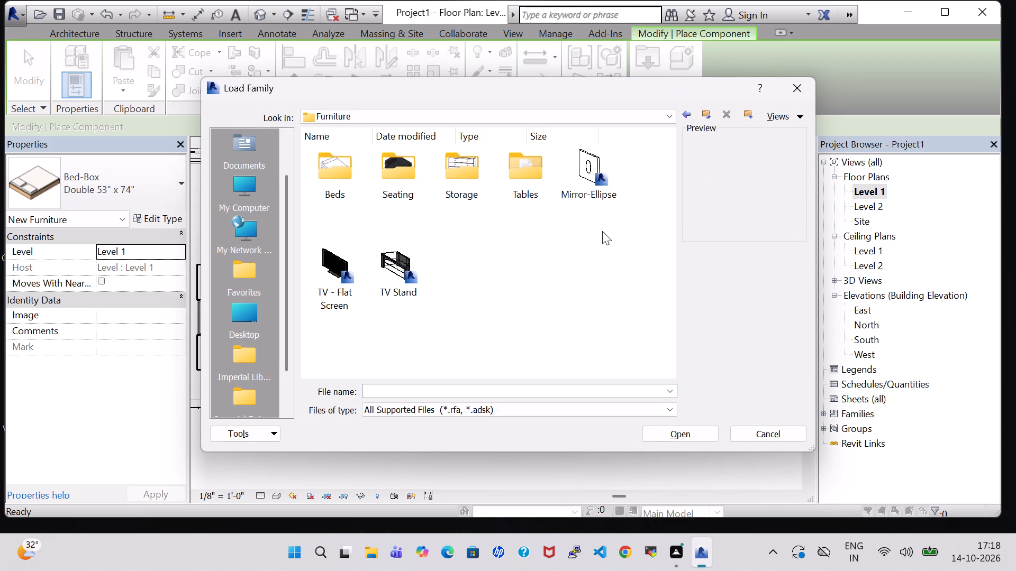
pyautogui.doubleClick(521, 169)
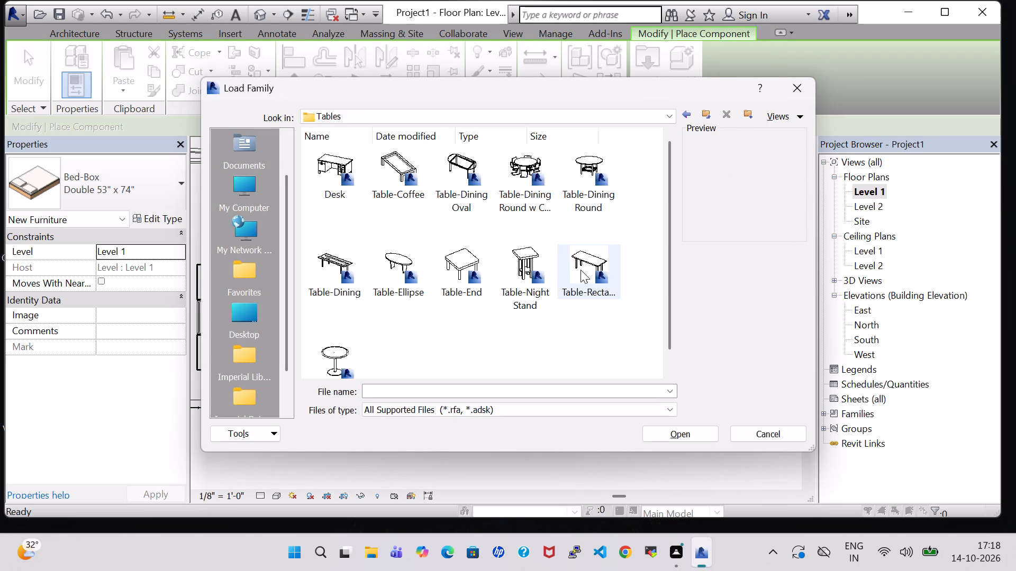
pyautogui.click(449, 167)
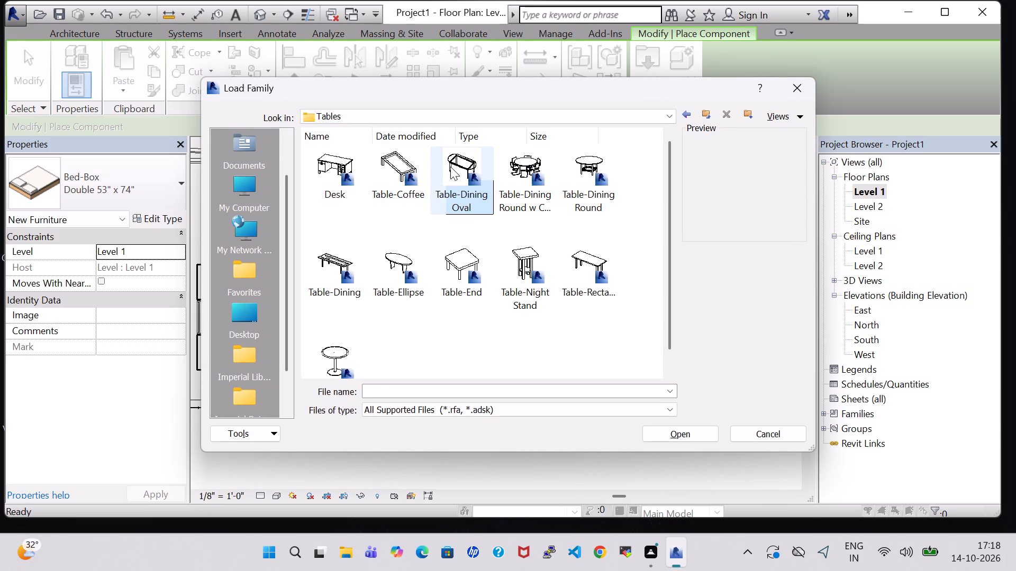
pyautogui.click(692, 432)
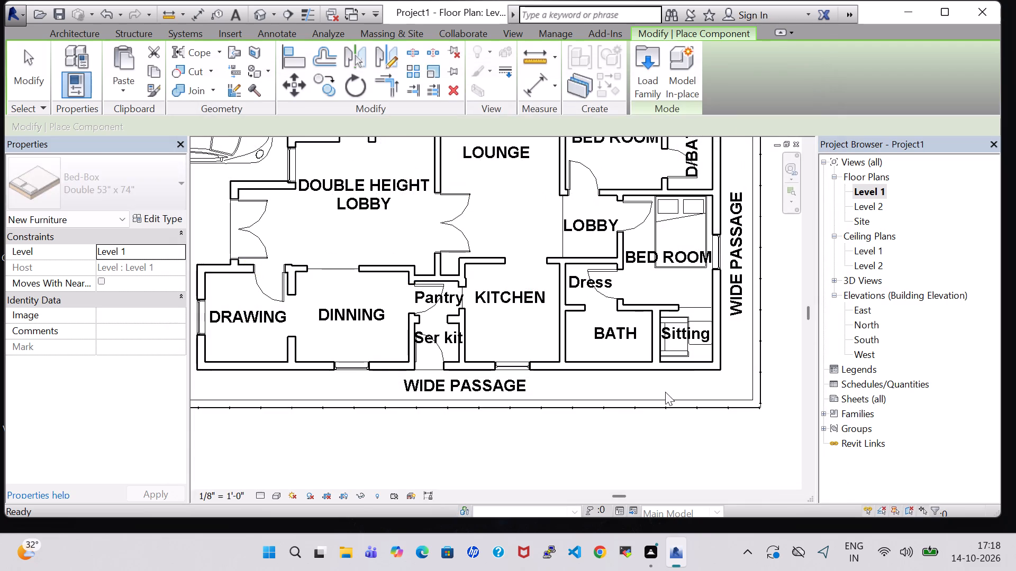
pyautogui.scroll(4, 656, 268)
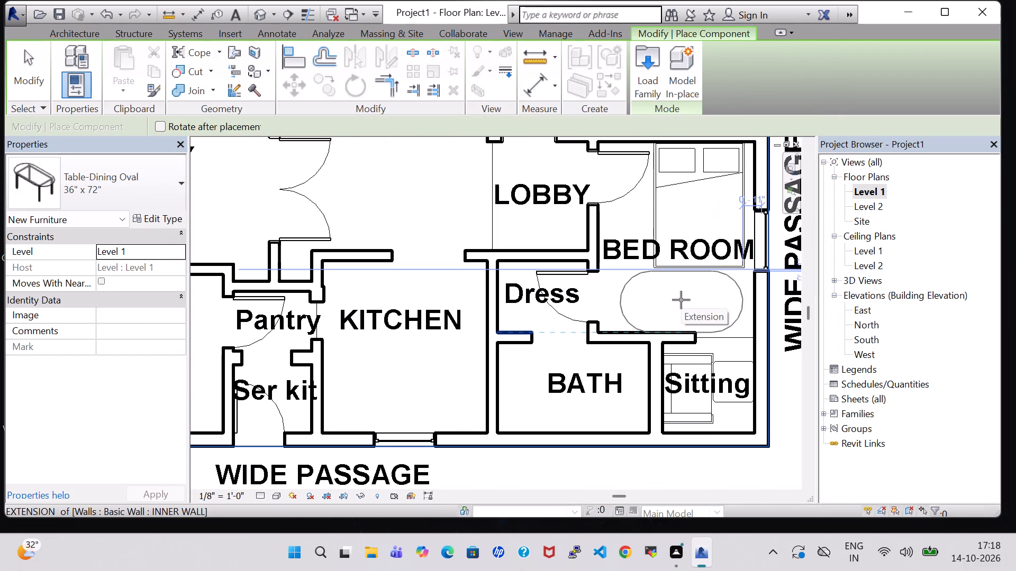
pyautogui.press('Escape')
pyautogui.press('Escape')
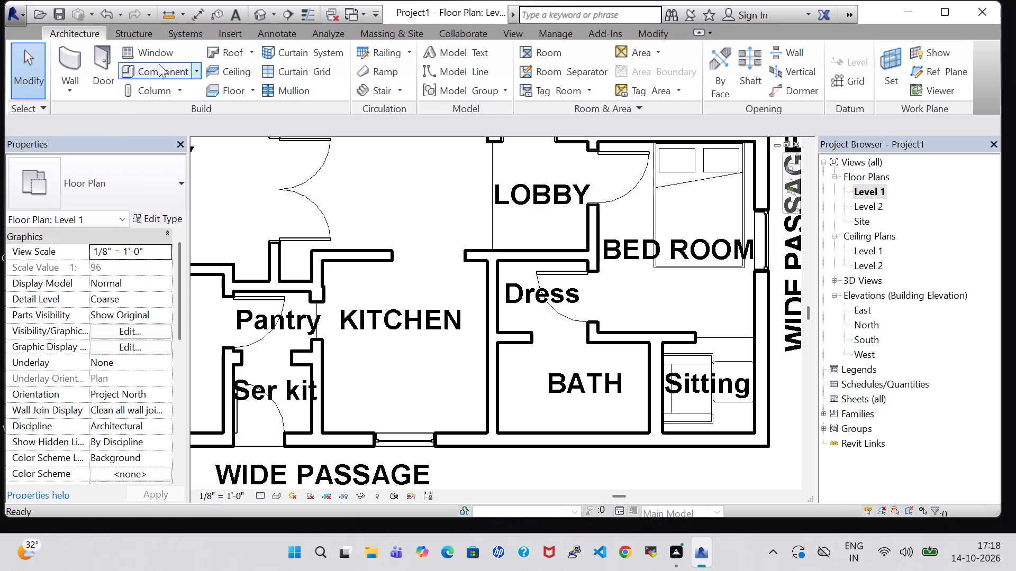
# Load the Table-Ellipse furniture family and place a 72" x 36" table south of the bed in the southeast bedroom.
pyautogui.click(153, 62)
pyautogui.click(662, 82)
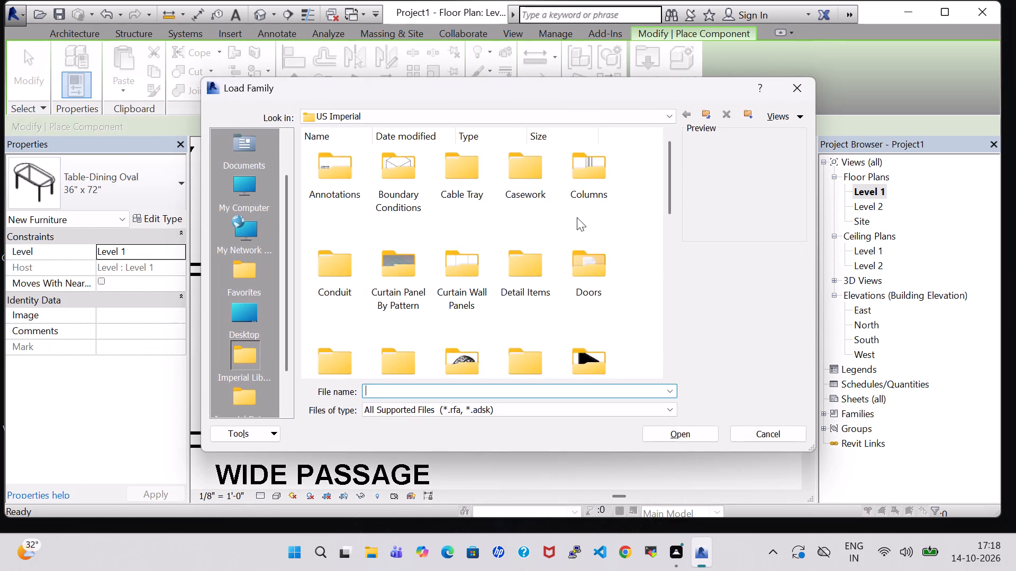
pyautogui.scroll(-1, 577, 217)
pyautogui.doubleClick(577, 219)
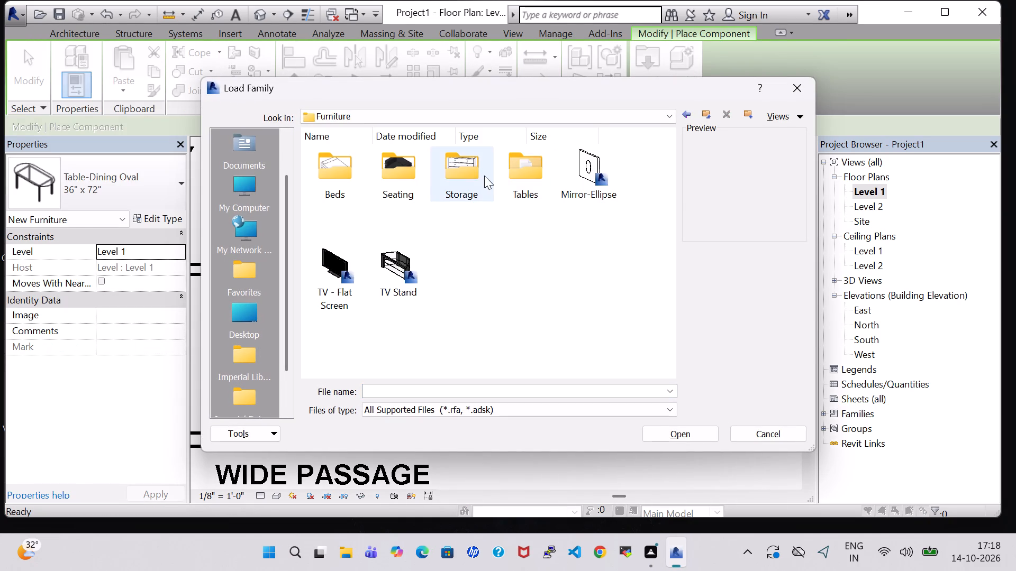
pyautogui.doubleClick(513, 174)
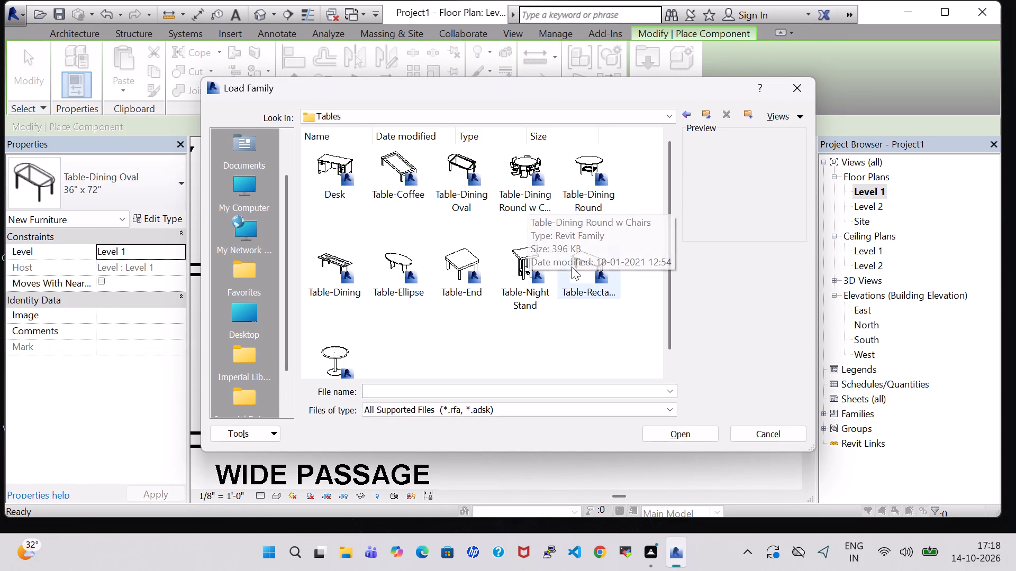
pyautogui.click(397, 257)
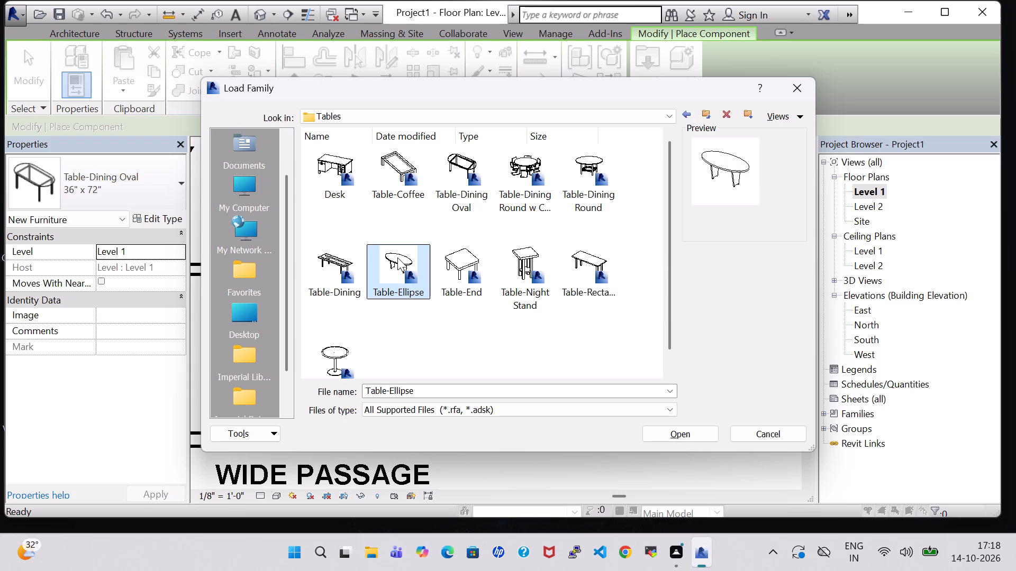
pyautogui.click(694, 434)
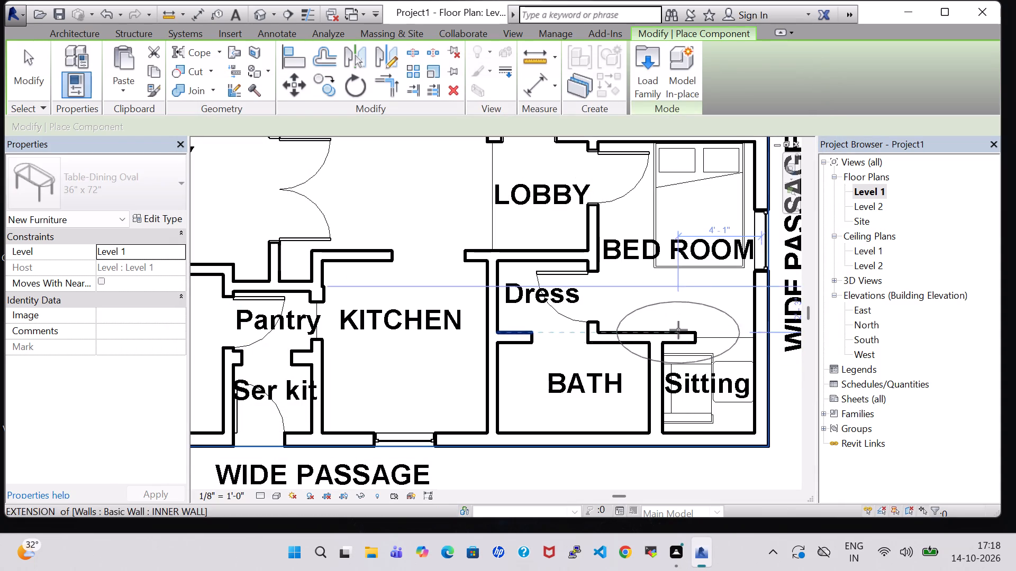
pyautogui.click(684, 302)
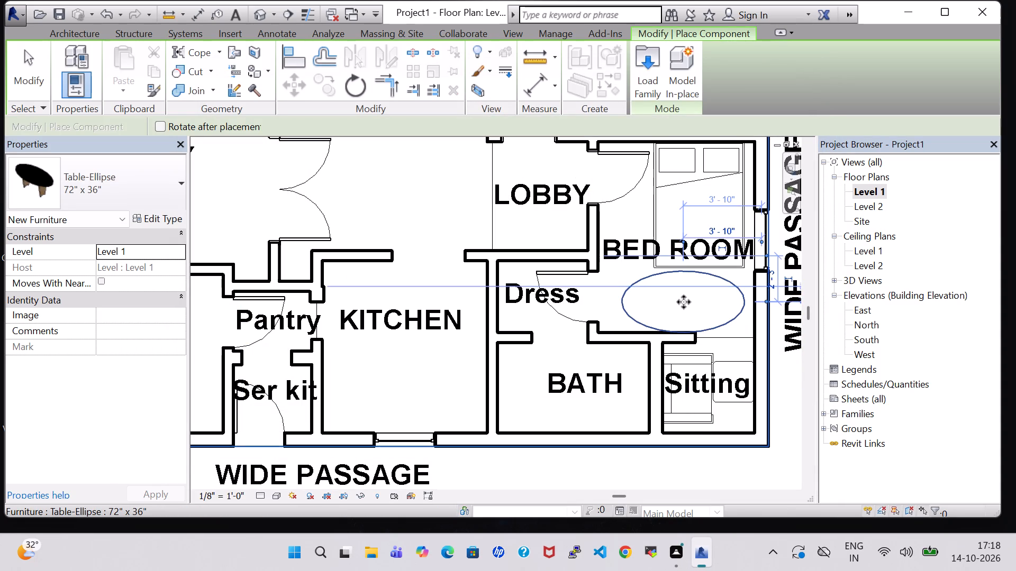
pyautogui.press('Escape')
pyautogui.press('Escape')
# Delete the elliptical table south of the bed in the southeast bedroom.
pyautogui.click(711, 279)
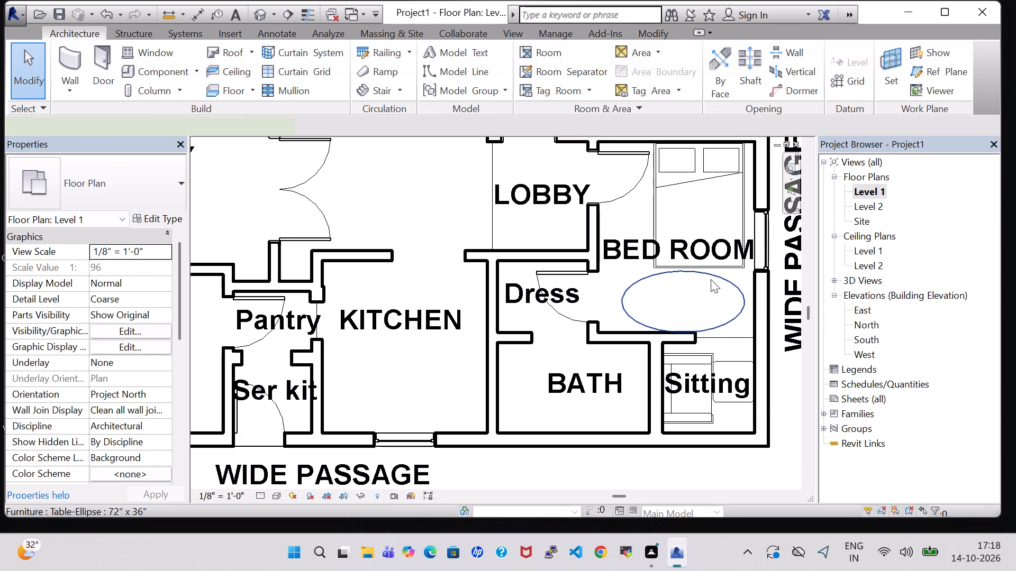
pyautogui.press('Delete')
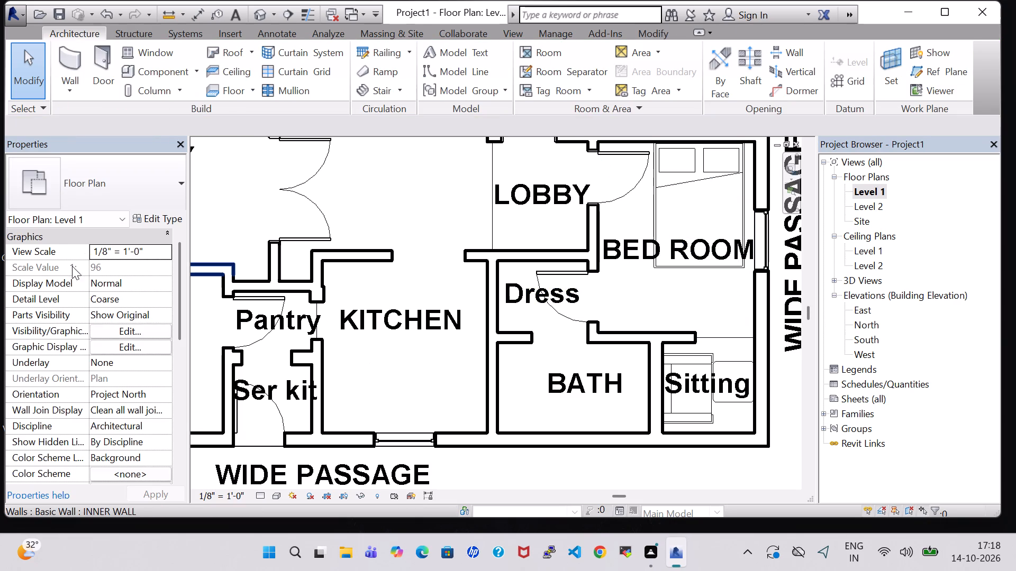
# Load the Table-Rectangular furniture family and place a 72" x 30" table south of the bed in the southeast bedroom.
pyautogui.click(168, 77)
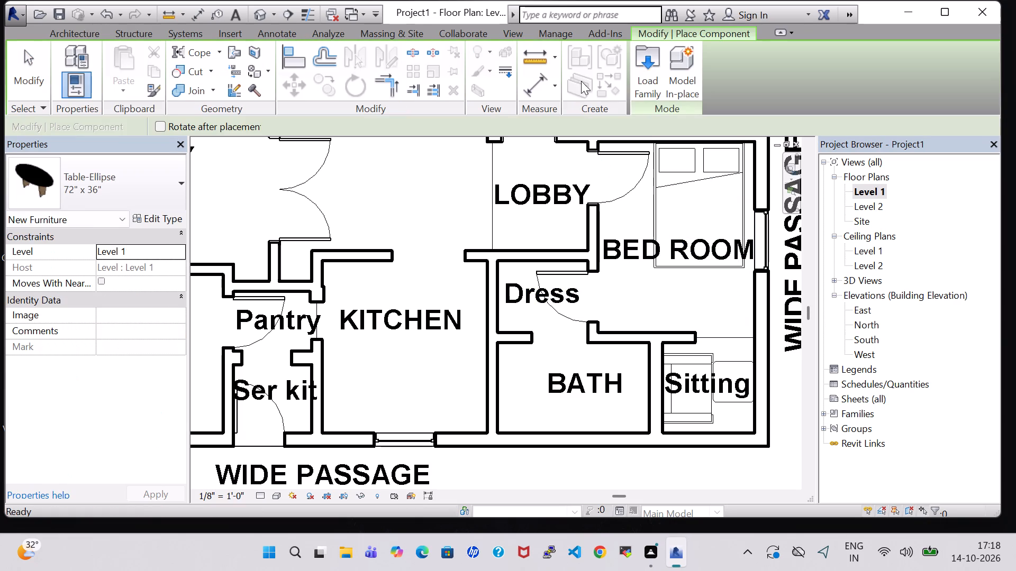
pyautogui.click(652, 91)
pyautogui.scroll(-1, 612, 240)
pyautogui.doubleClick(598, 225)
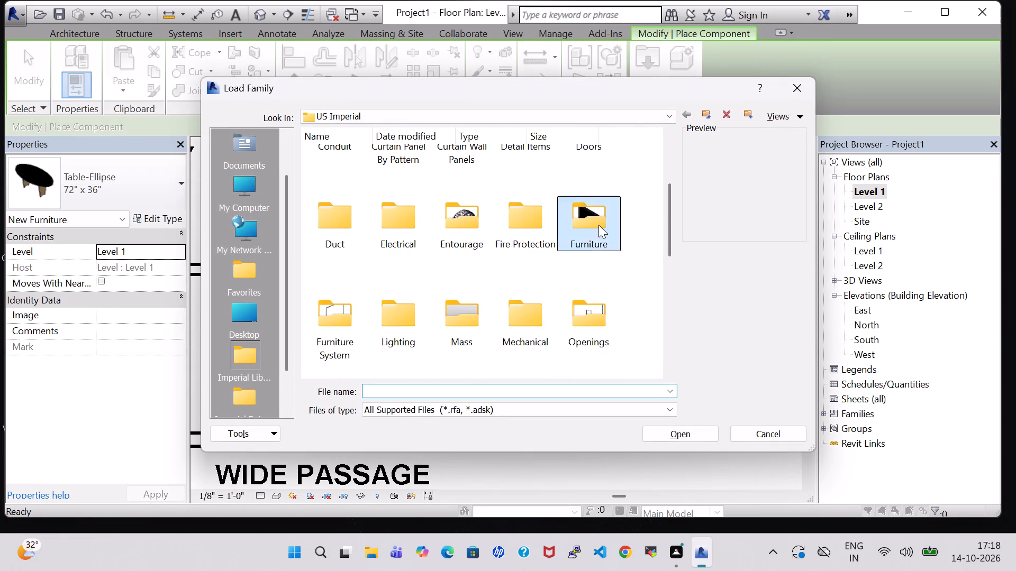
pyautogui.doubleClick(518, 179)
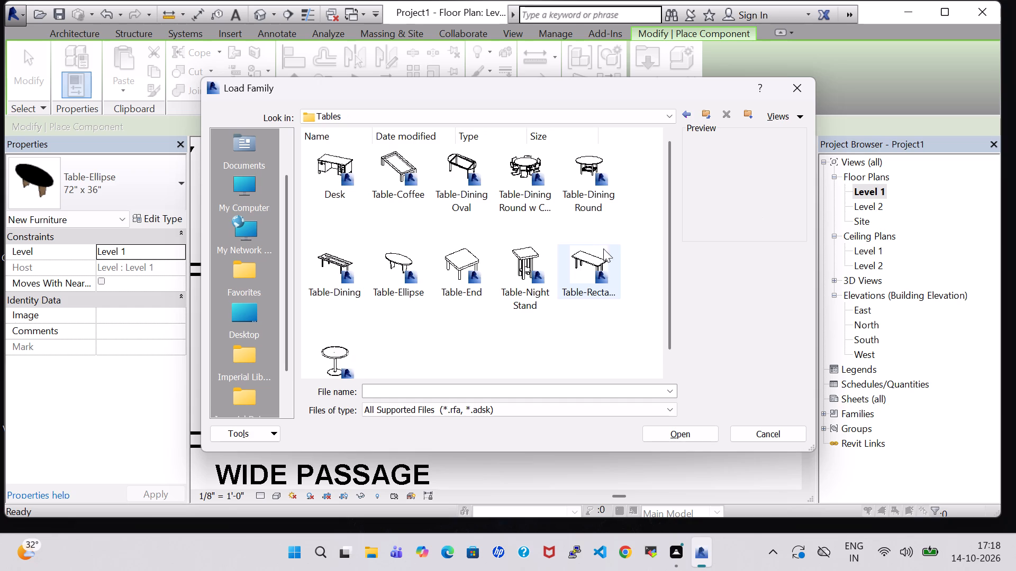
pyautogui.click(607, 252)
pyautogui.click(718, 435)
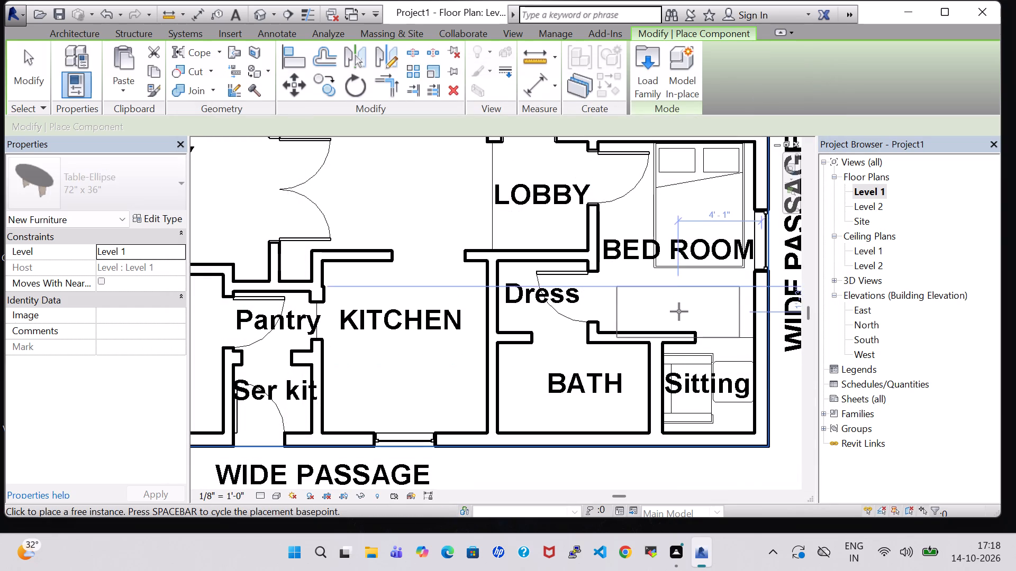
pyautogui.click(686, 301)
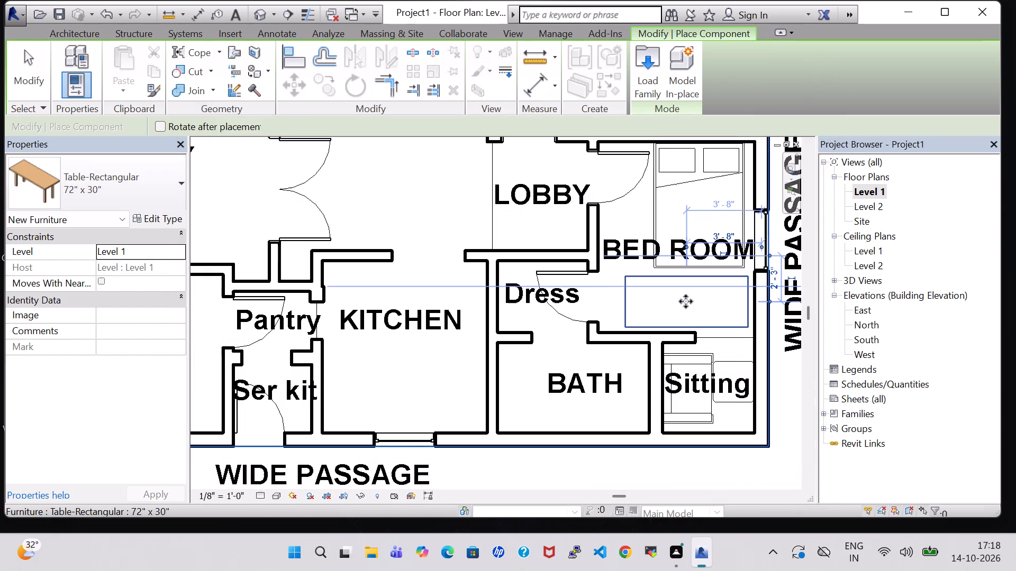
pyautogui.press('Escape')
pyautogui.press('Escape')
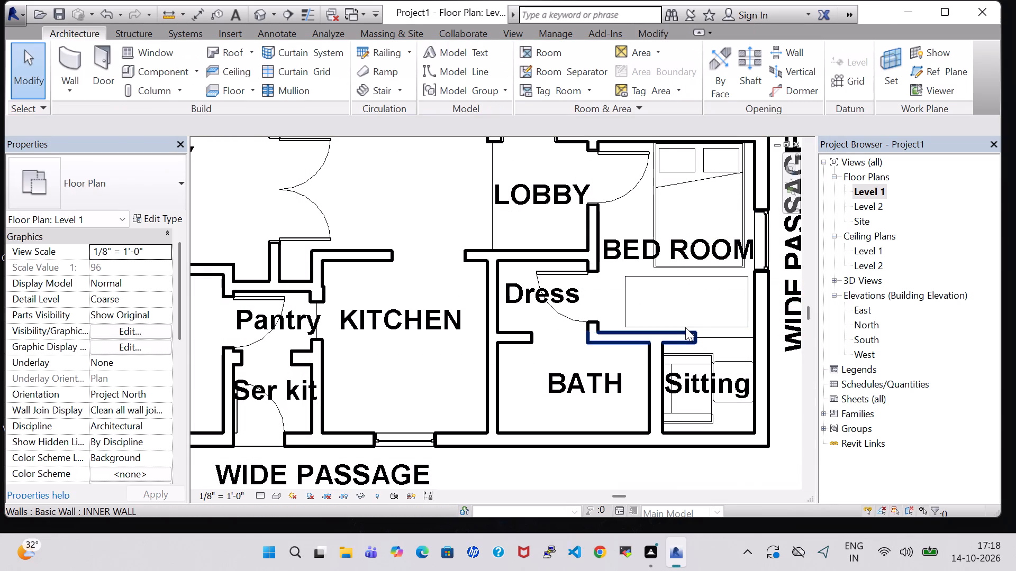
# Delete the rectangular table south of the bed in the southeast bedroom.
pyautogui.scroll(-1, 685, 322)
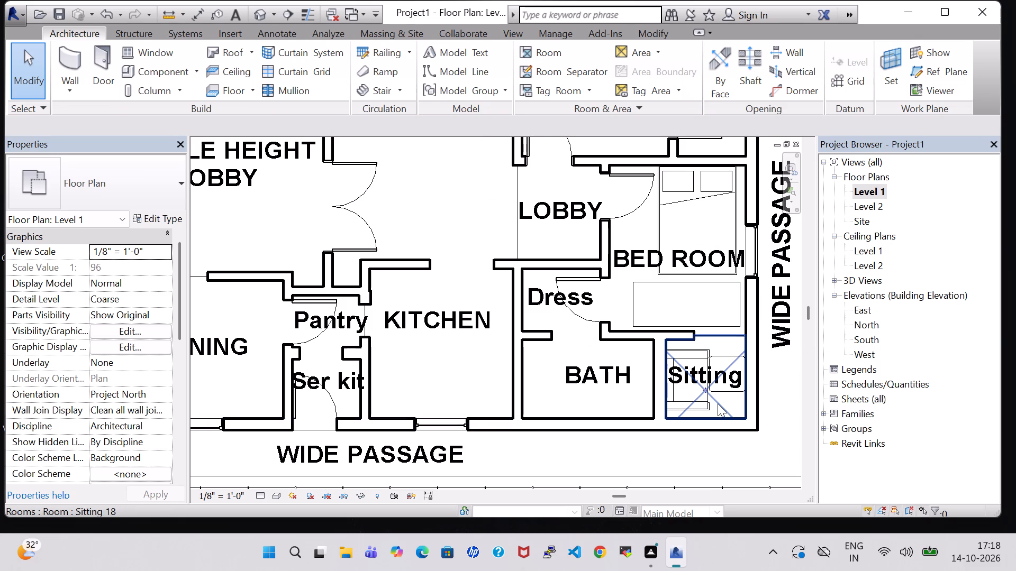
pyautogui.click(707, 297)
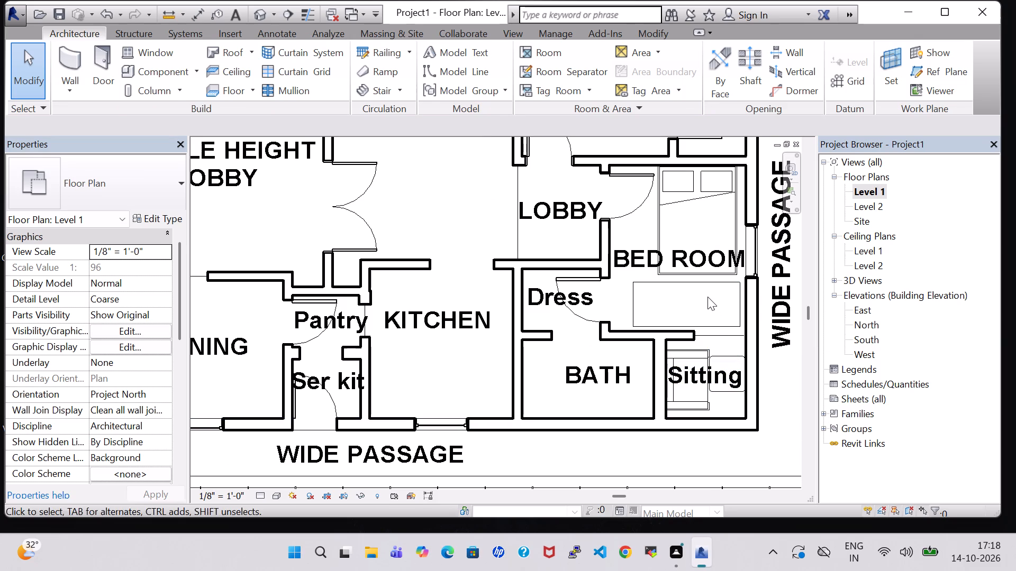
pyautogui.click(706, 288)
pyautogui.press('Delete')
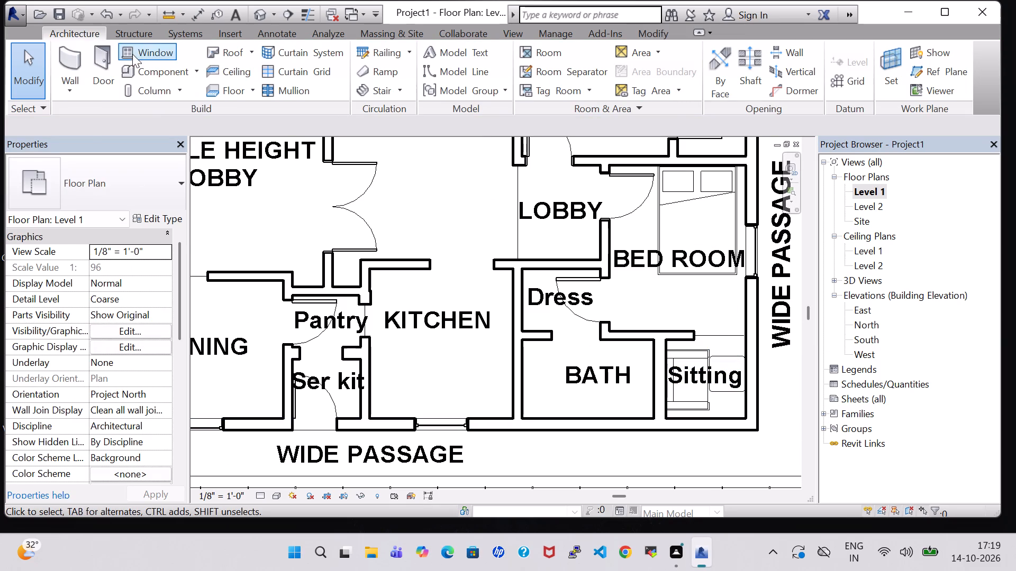
# Load the Table-Night Stand furniture family and place the 24" x 24" x 30" type southeast of the bed, near the bedroom's east wall.
pyautogui.click(145, 65)
pyautogui.click(637, 70)
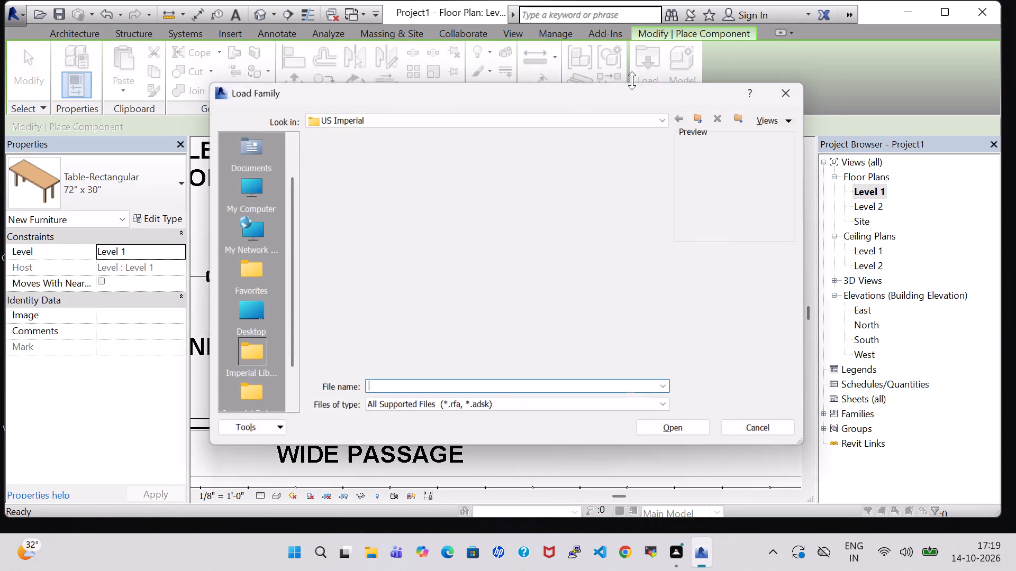
pyautogui.doubleClick(604, 352)
pyautogui.doubleClick(545, 179)
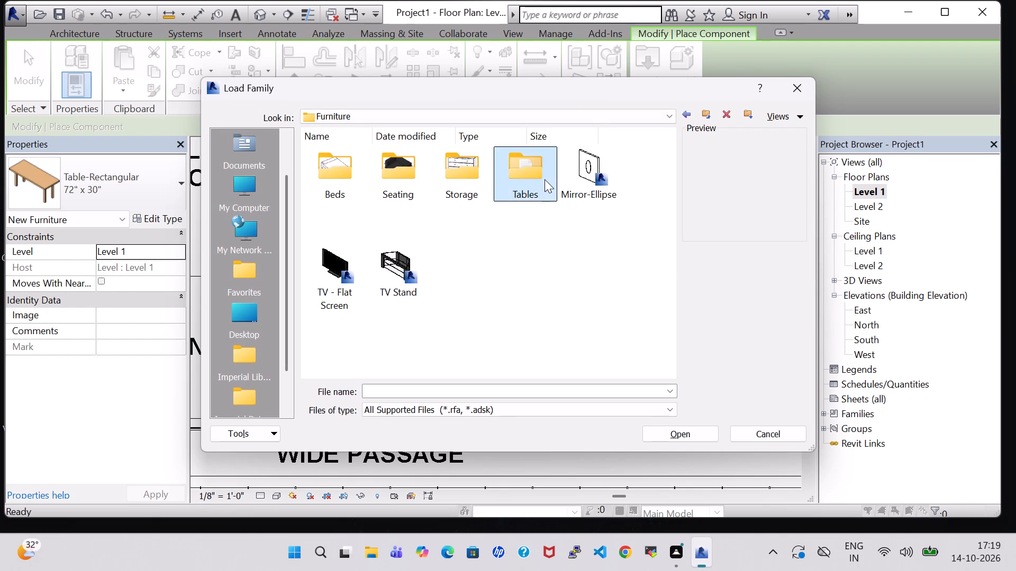
pyautogui.click(524, 255)
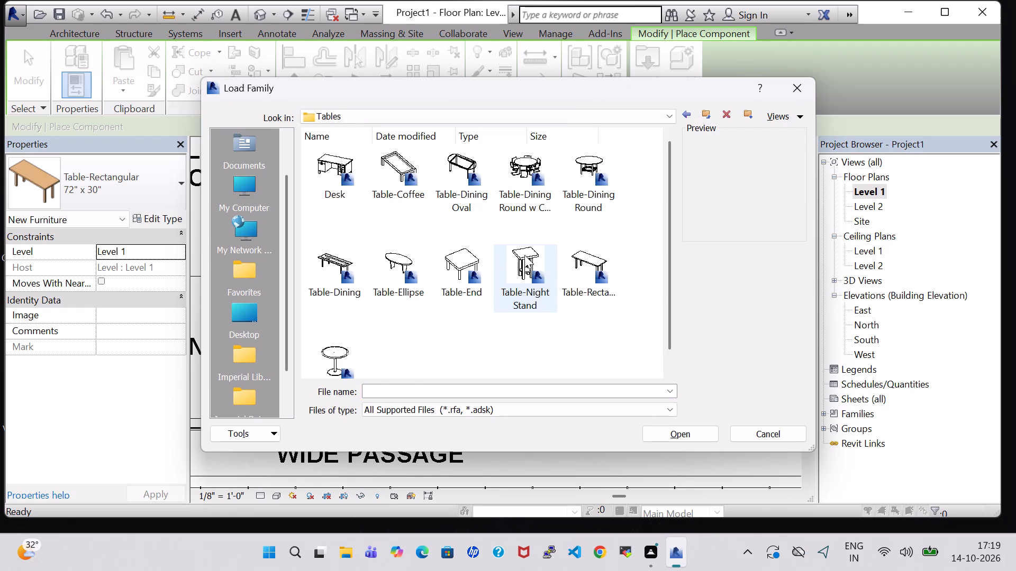
pyautogui.click(709, 438)
pyautogui.scroll(2, 665, 275)
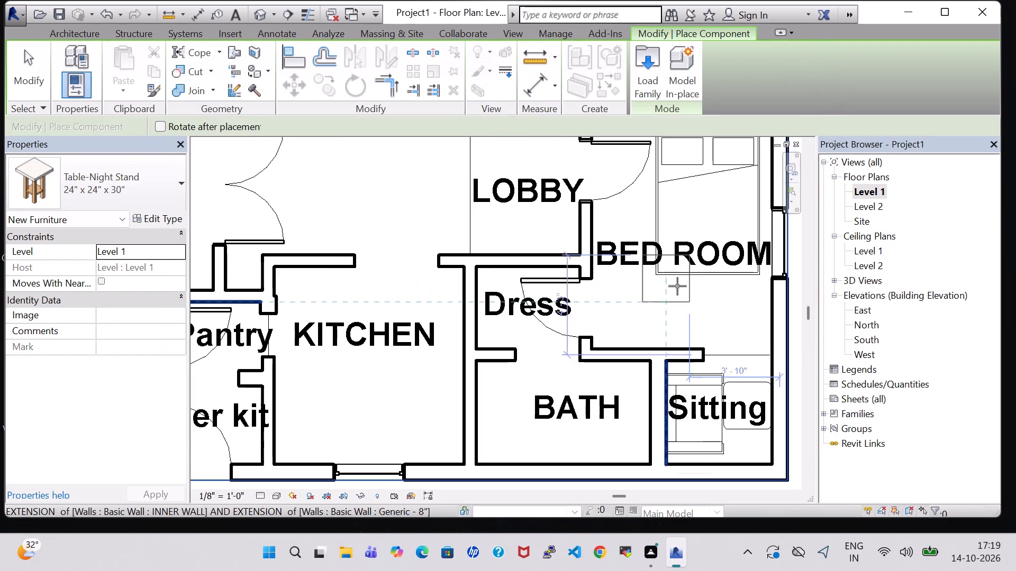
pyautogui.click(745, 307)
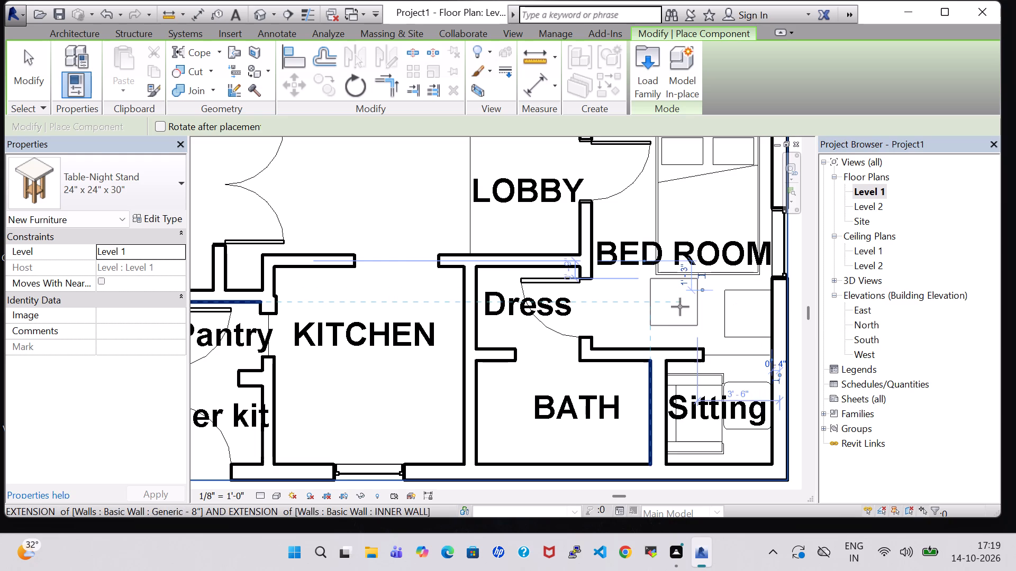
pyautogui.press('Escape')
pyautogui.press('Escape')
# Load the Dresser.0001 component family from the furniture library's Storage folder.
pyautogui.scroll(-2, 664, 312)
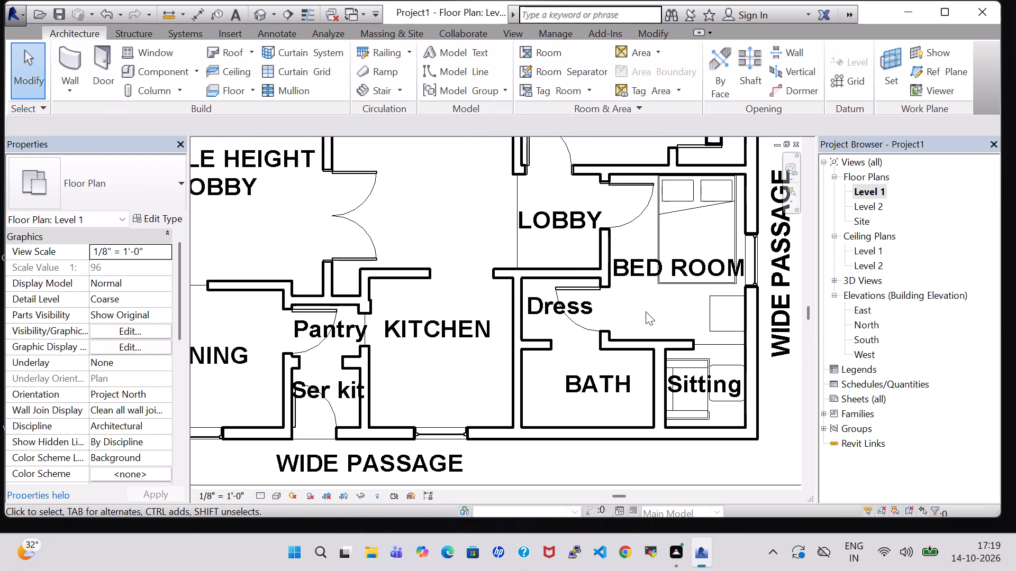
pyautogui.click(163, 67)
pyautogui.click(658, 67)
pyautogui.scroll(-1, 614, 256)
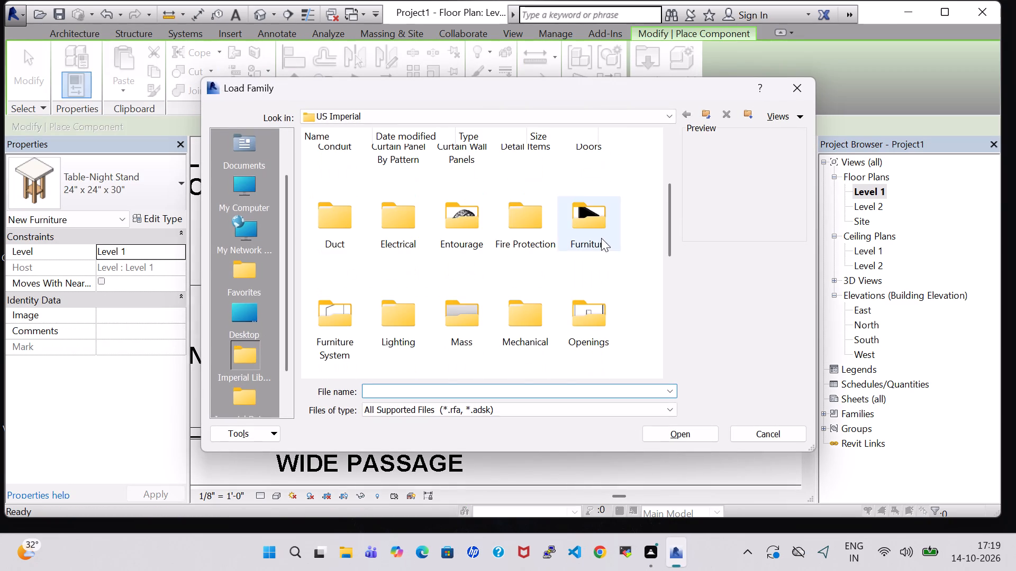
pyautogui.doubleClick(601, 238)
pyautogui.doubleClick(458, 176)
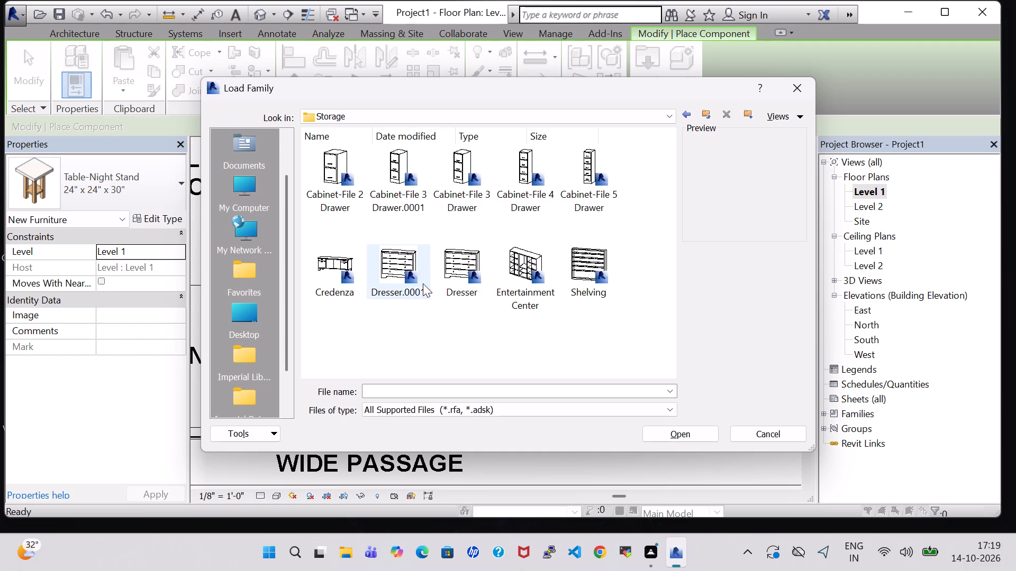
pyautogui.click(404, 272)
pyautogui.click(684, 438)
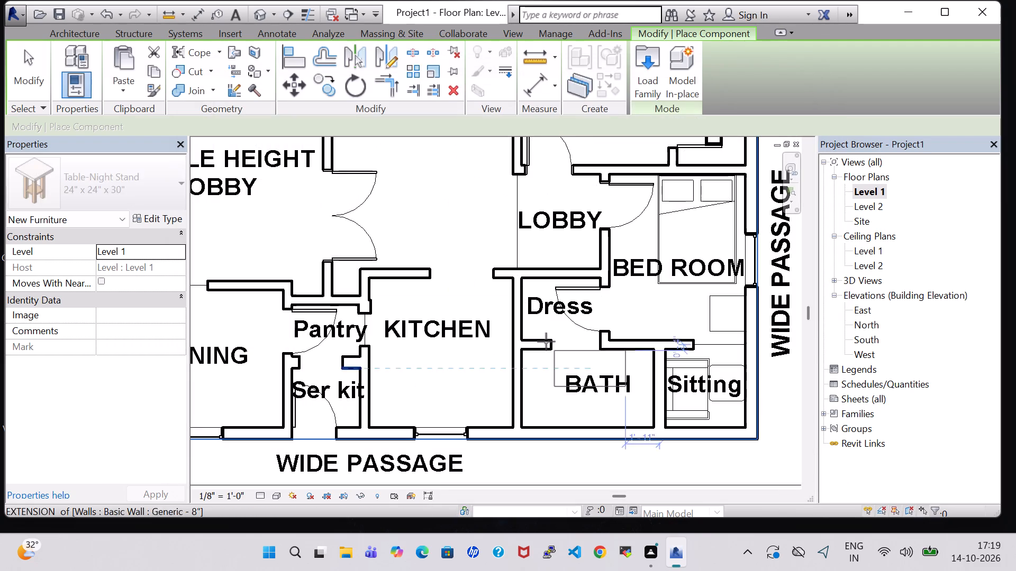
# Rotate the 48" x 72" x 24" dresser to run north-south and place it against the Dress room's west wall.
pyautogui.press('space')
pyautogui.press('space')
pyautogui.scroll(2, 550, 318)
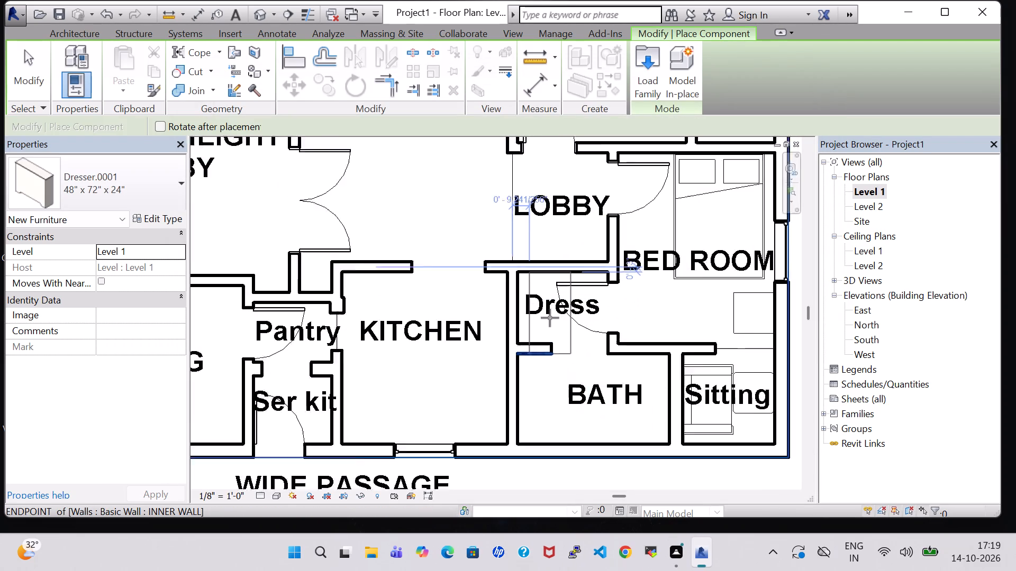
pyautogui.scroll(4, 550, 318)
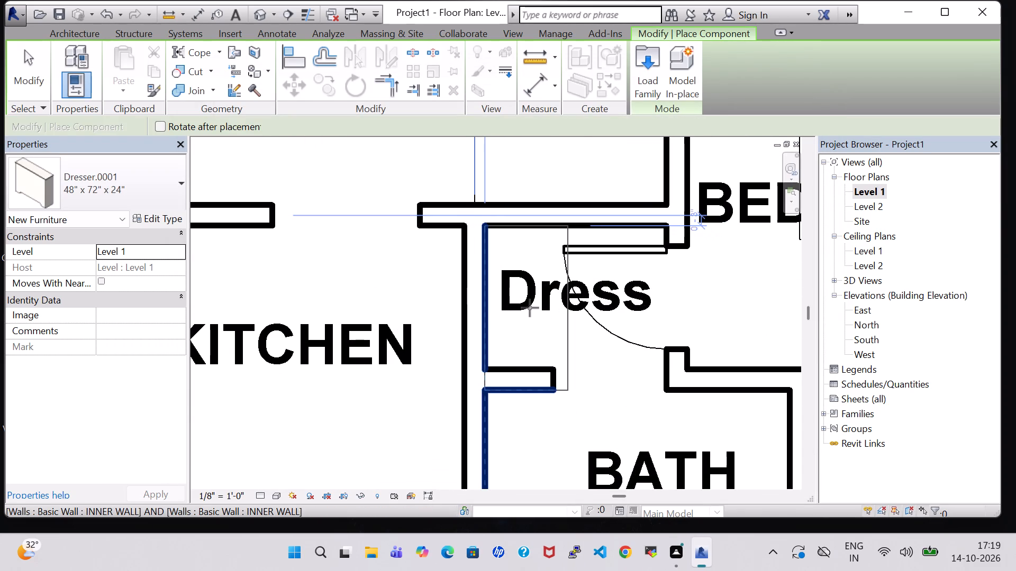
pyautogui.click(530, 308)
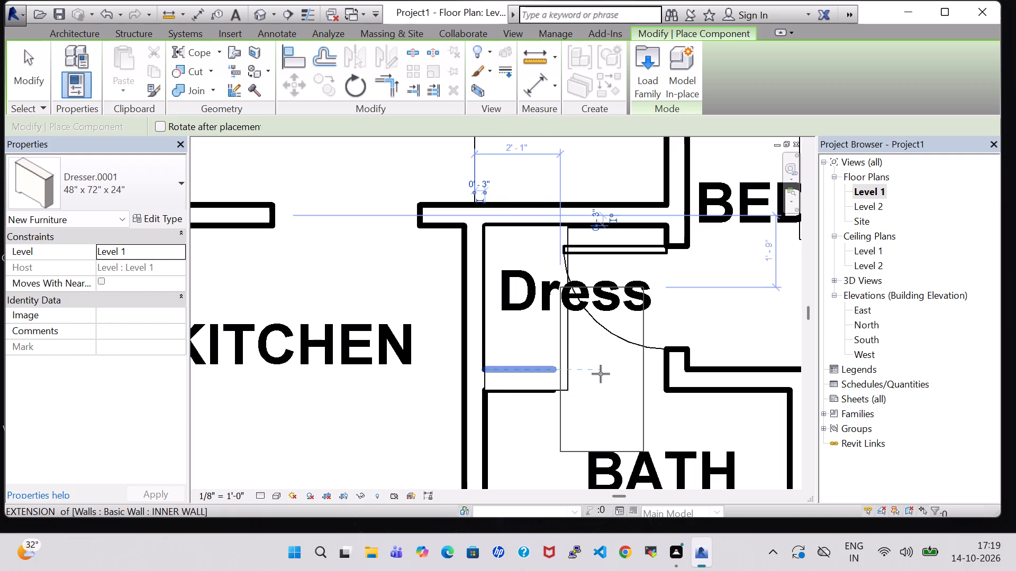
pyautogui.press('Escape')
pyautogui.press('Escape')
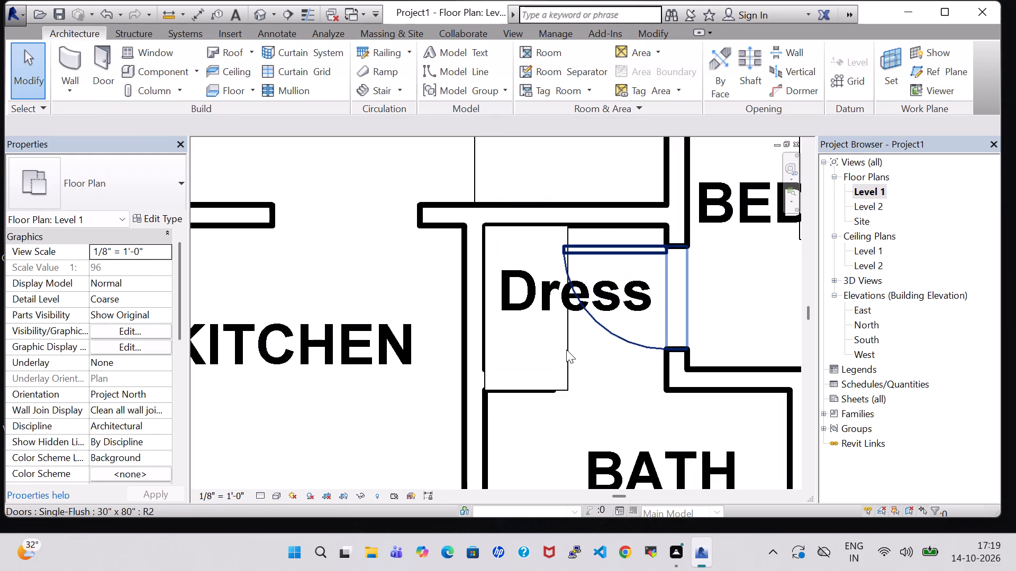
# Change the Dress room's dresser to the 48" x 60" x 24" type.
pyautogui.click(566, 338)
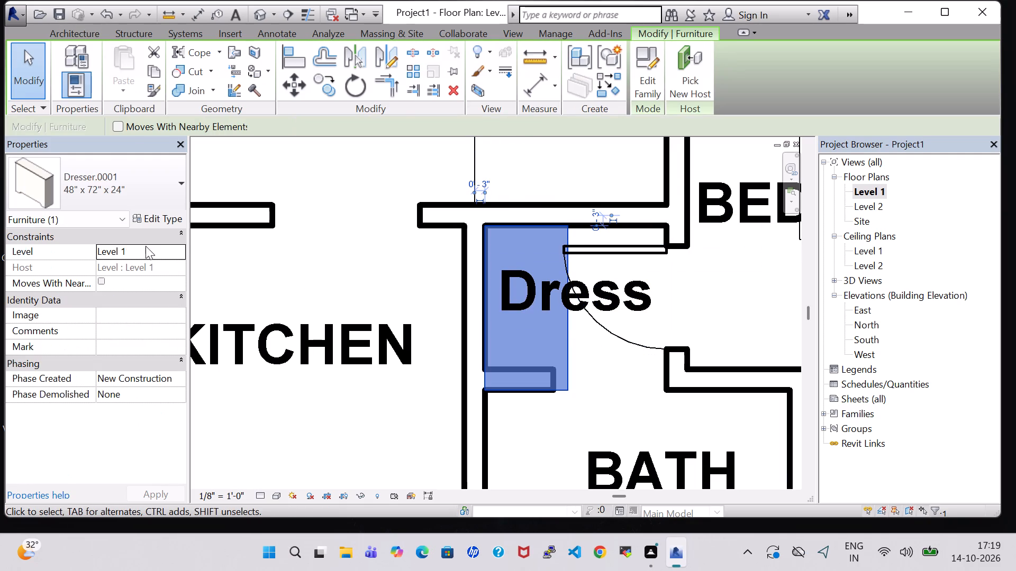
pyautogui.click(157, 202)
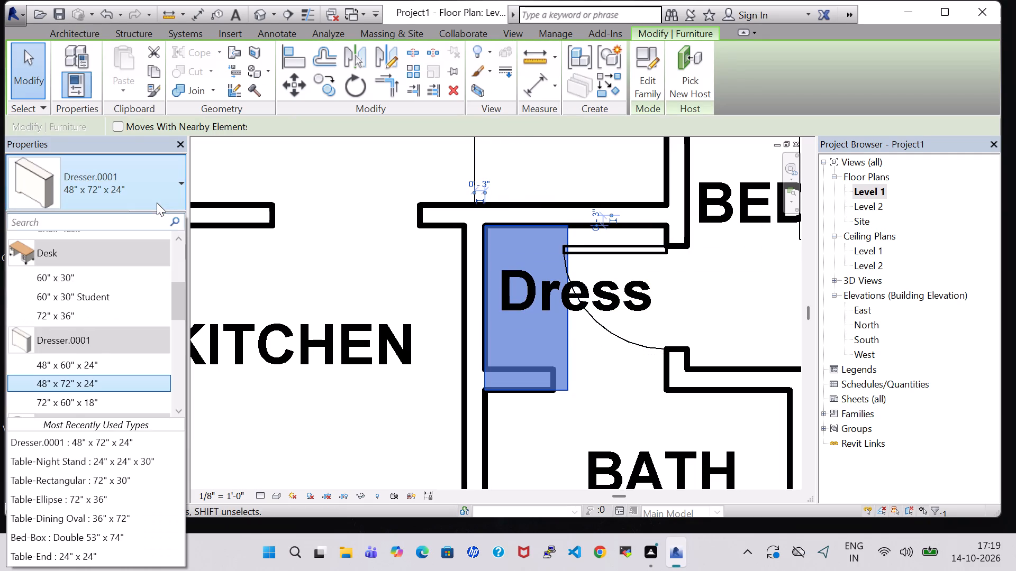
pyautogui.click(93, 361)
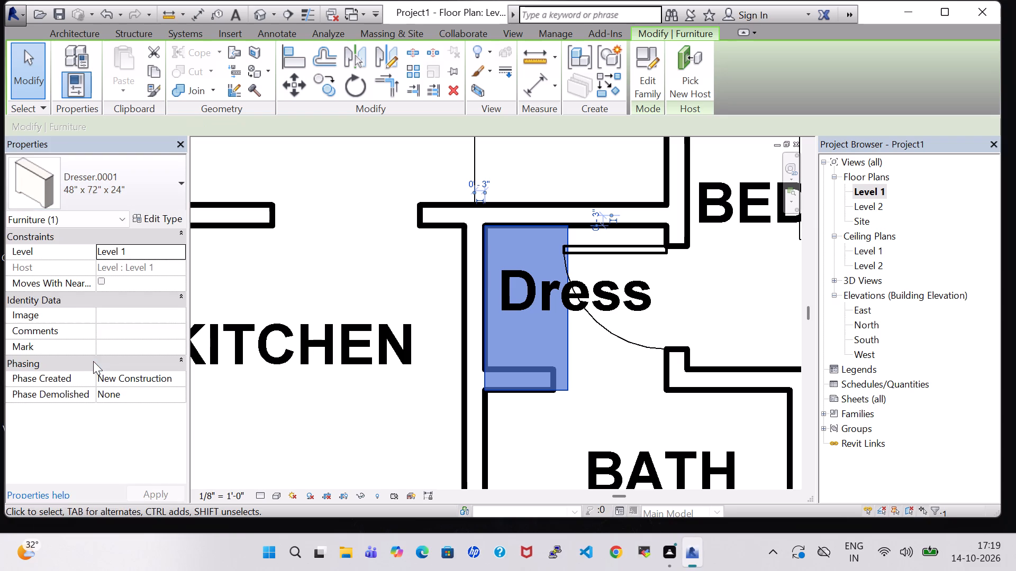
# Set the Width of the dresser's 48" x 60" x 24" type to 3' 0".
pyautogui.click(146, 220)
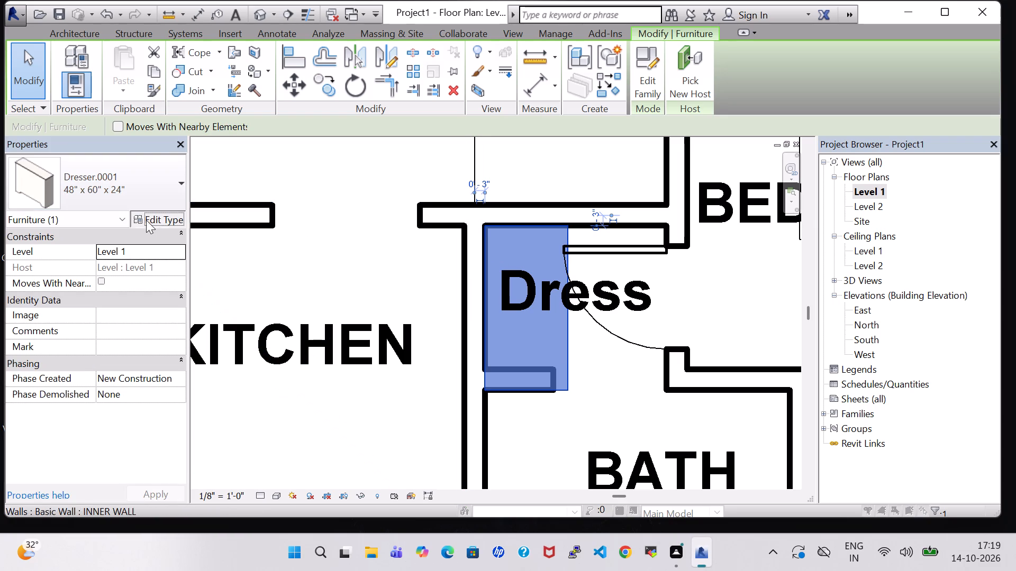
pyautogui.click(711, 330)
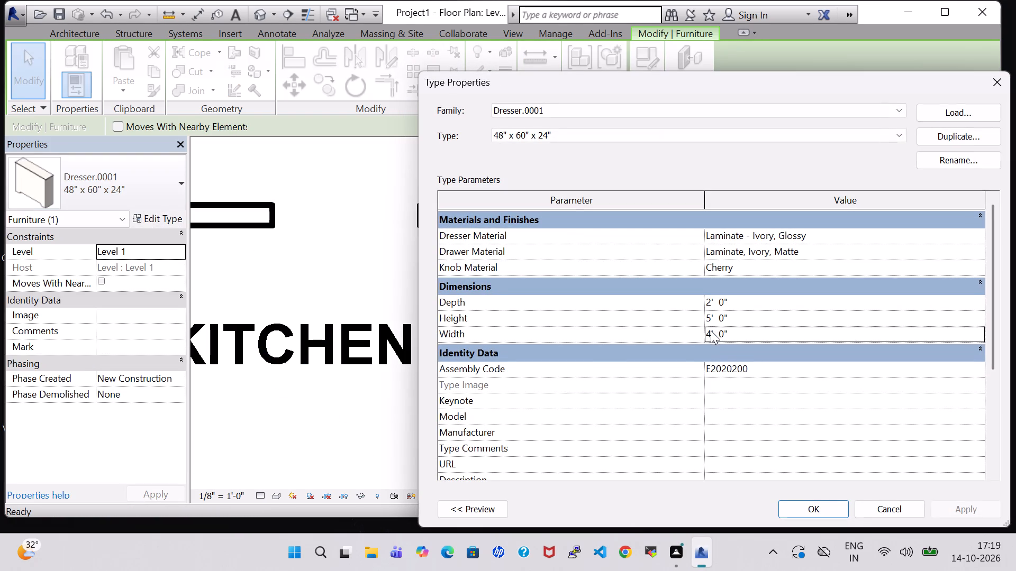
pyautogui.press('Right')
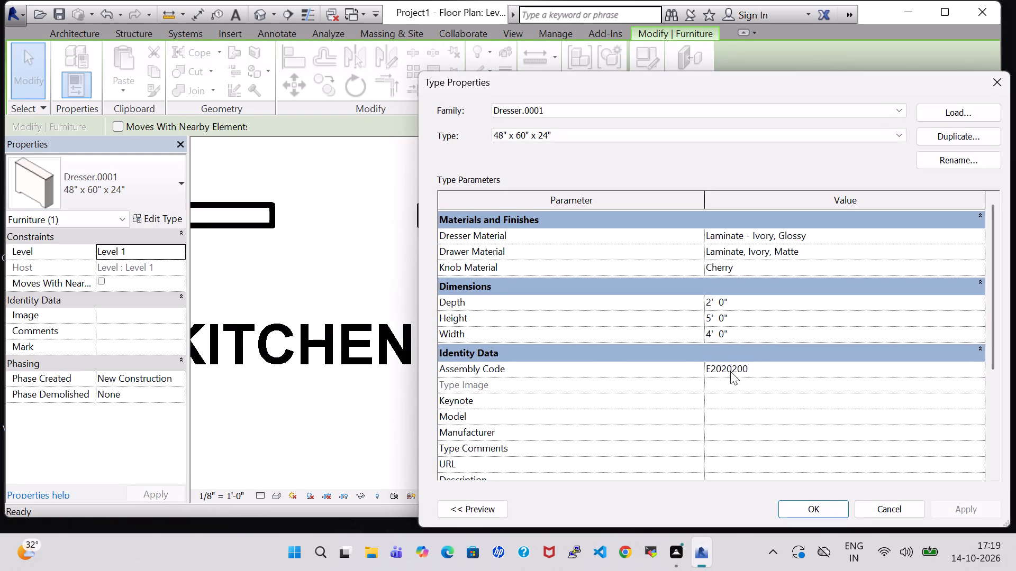
pyautogui.press('BackSpace')
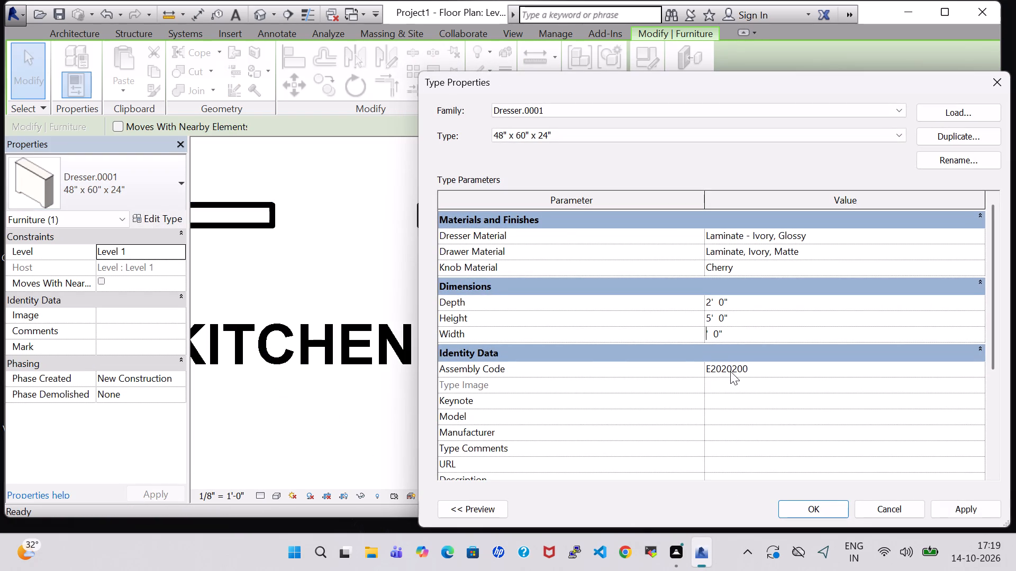
pyautogui.press('3')
pyautogui.press('Return')
pyautogui.click(970, 515)
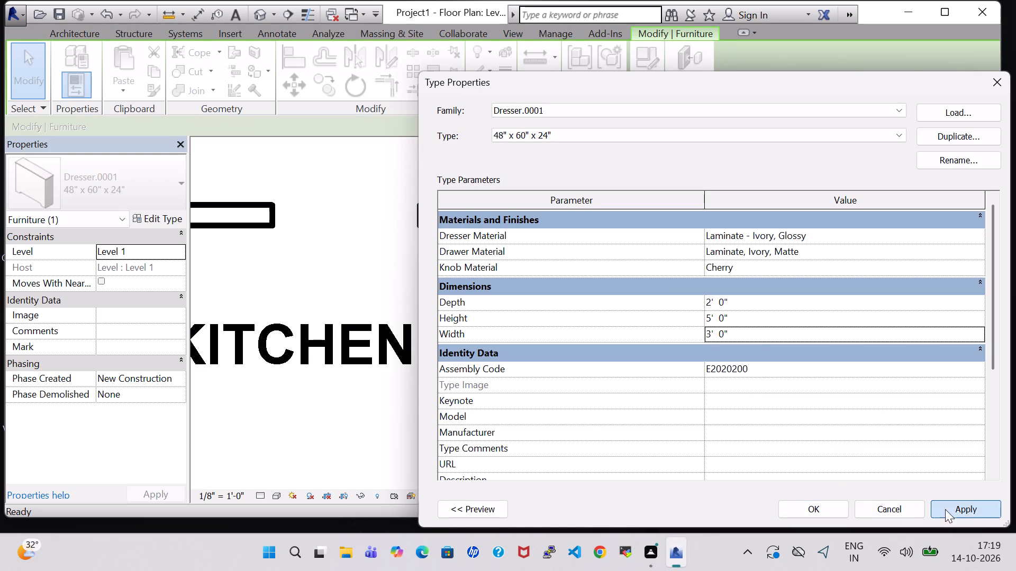
pyautogui.click(829, 508)
pyautogui.click(720, 316)
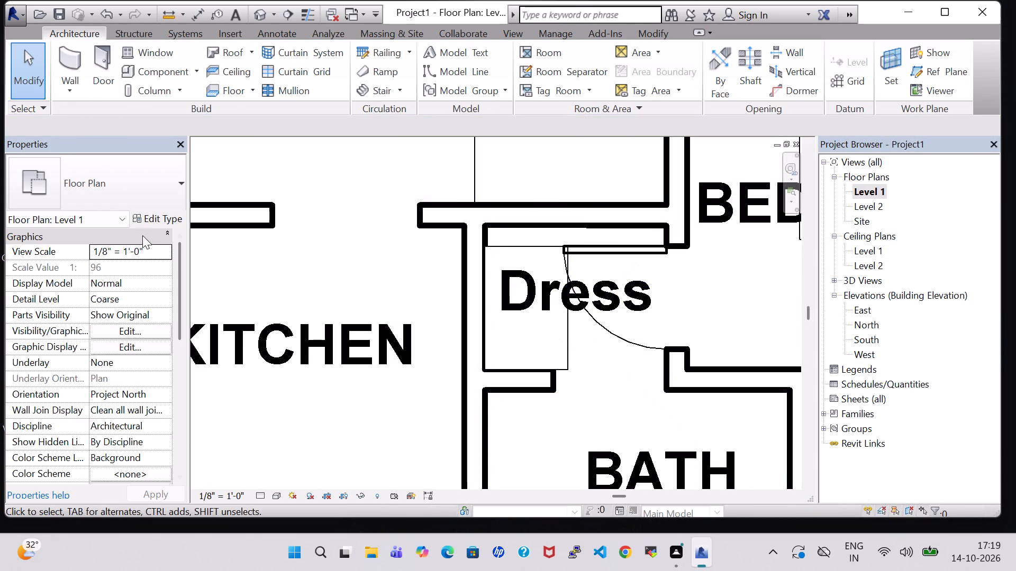
pyautogui.click(149, 219)
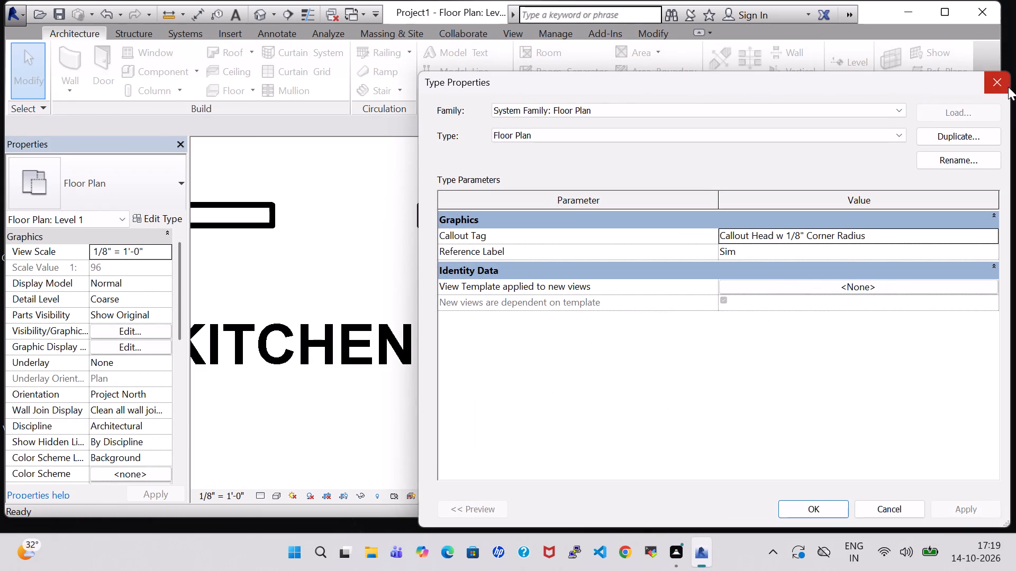
pyautogui.click(1002, 85)
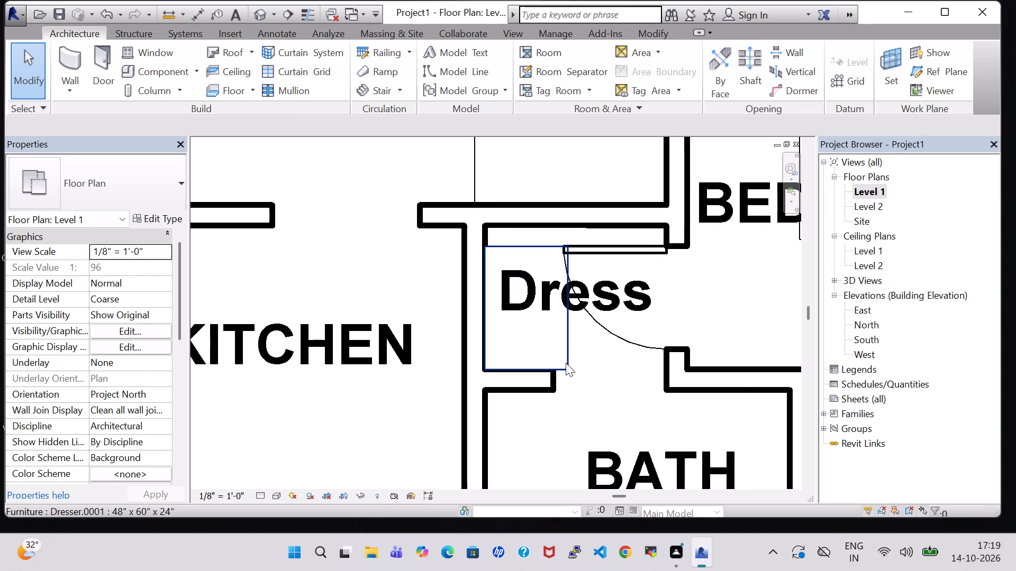
# Set the Width of the Dress room dresser's 48" x 60" x 24" type to 2' 5".
pyautogui.click(566, 363)
pyautogui.click(144, 215)
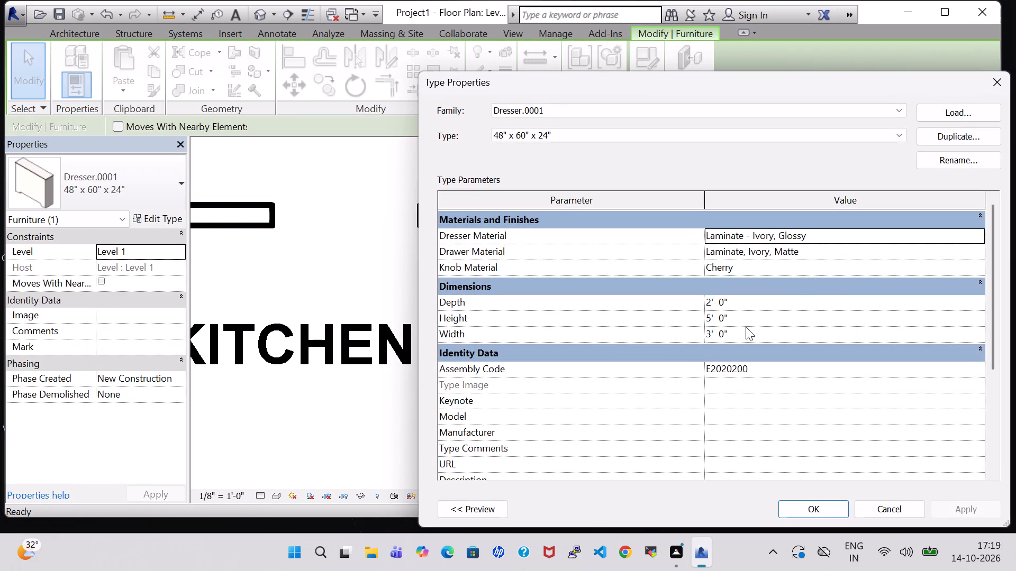
pyautogui.click(713, 327)
pyautogui.press('BackSpace')
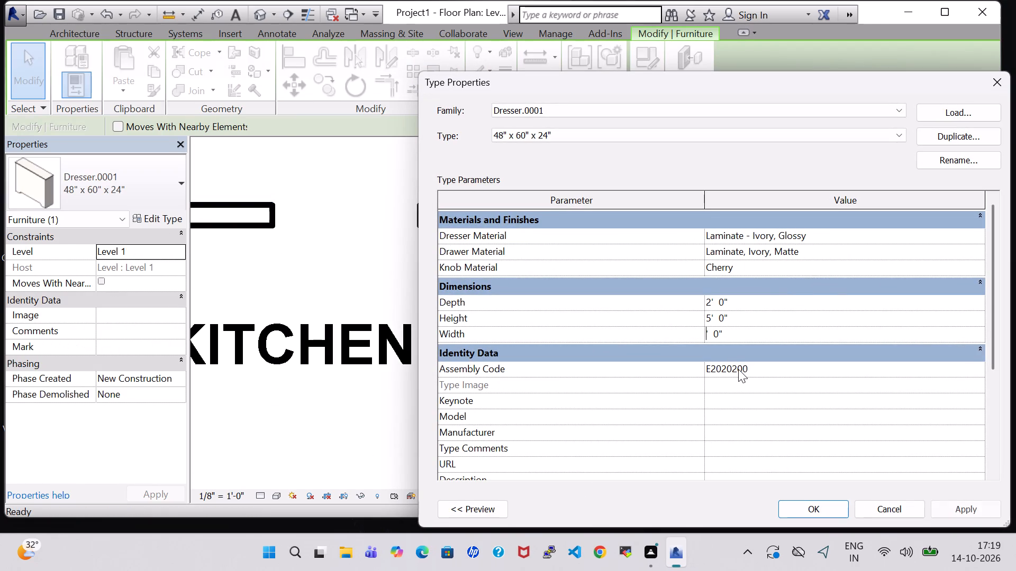
pyautogui.press('2')
pyautogui.click(726, 335)
pyautogui.press('Left')
pyautogui.press('BackSpace')
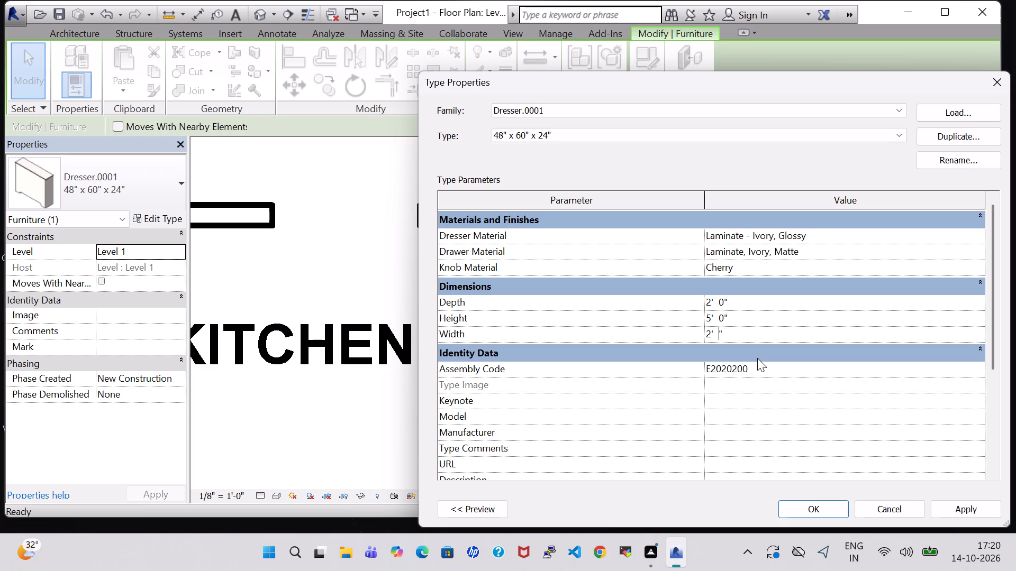
pyautogui.press('5')
pyautogui.click(939, 504)
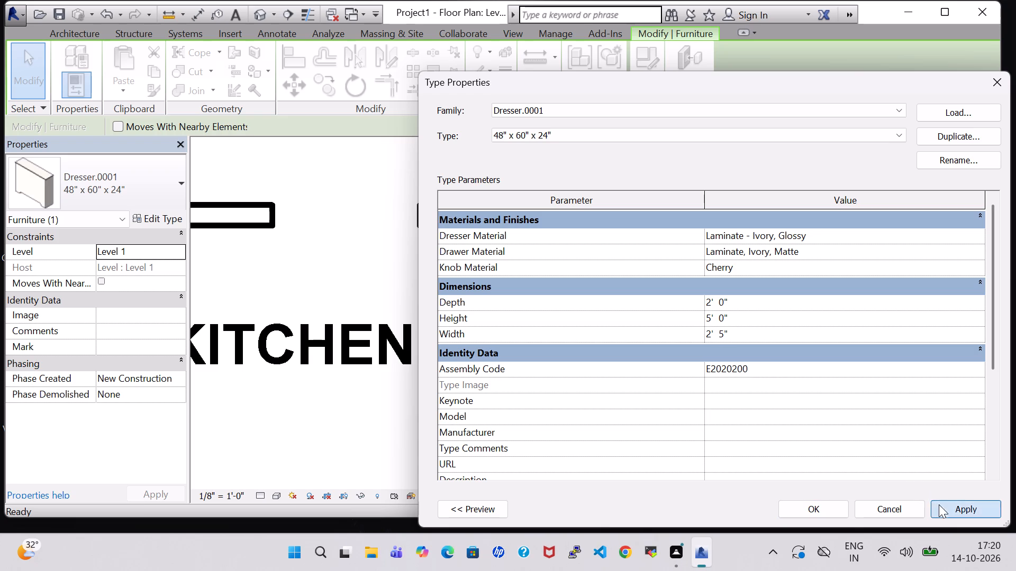
pyautogui.click(830, 512)
pyautogui.click(707, 308)
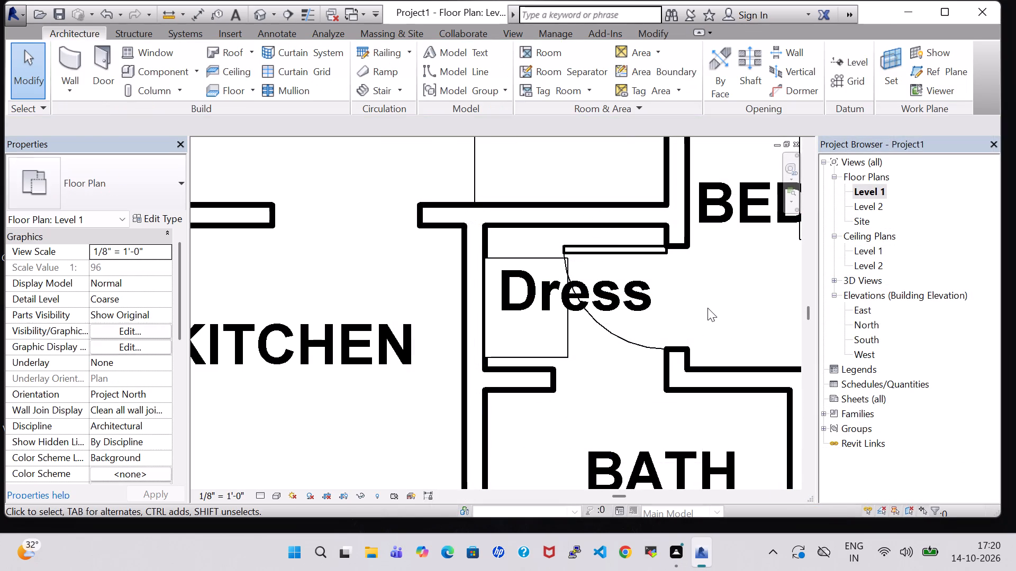
# In the 3D view, nudge the Dress room's dresser one increment toward the north wall.
pyautogui.click(261, 19)
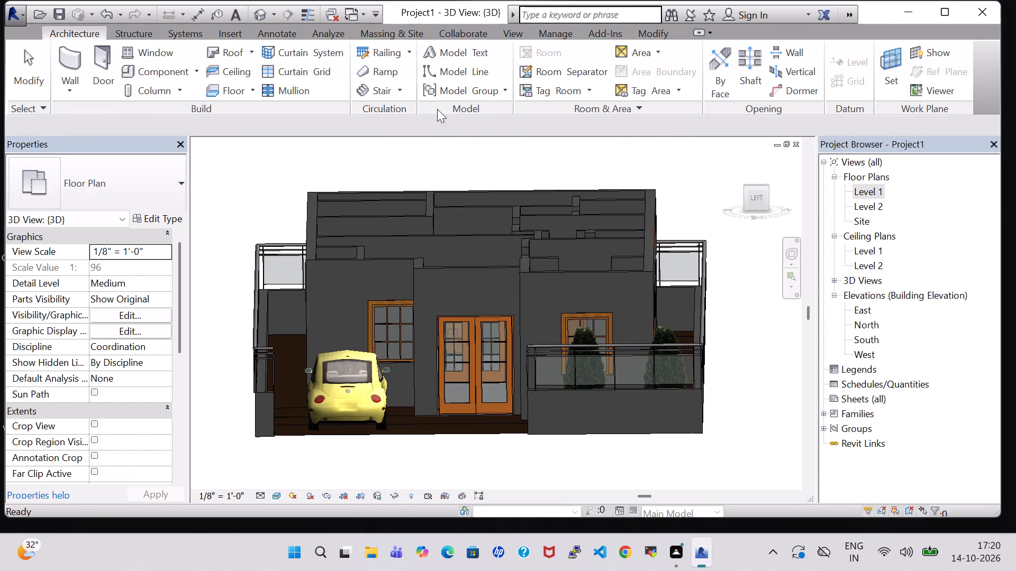
pyautogui.keyDown('shift'); pyautogui.moveTo(685, 176); pyautogui.dragTo(684, 263, button='middle'); pyautogui.keyUp('shift')
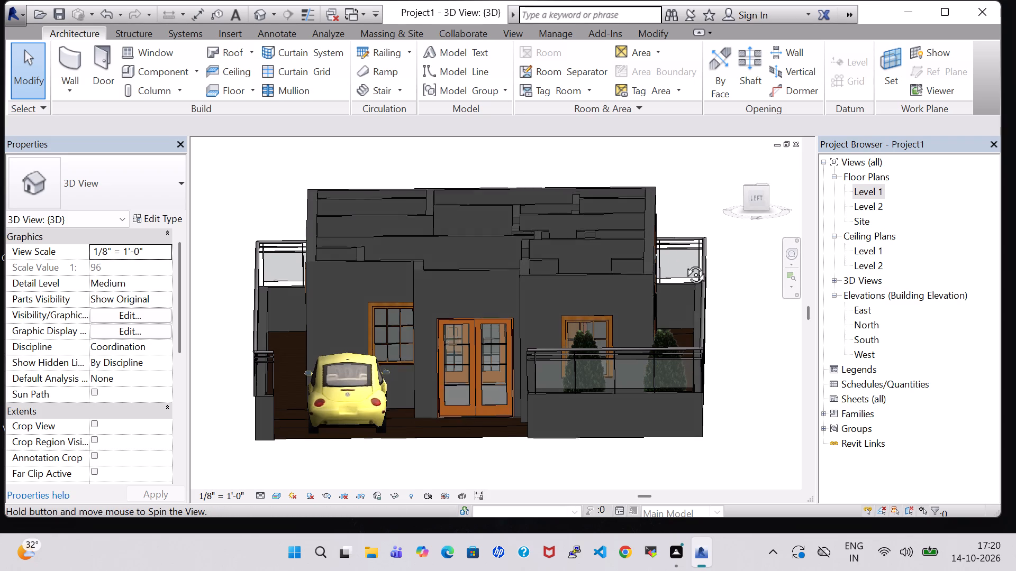
pyautogui.keyDown('shift'); pyautogui.moveTo(684, 263); pyautogui.dragTo(585, 370, button='middle'); pyautogui.keyUp('shift')
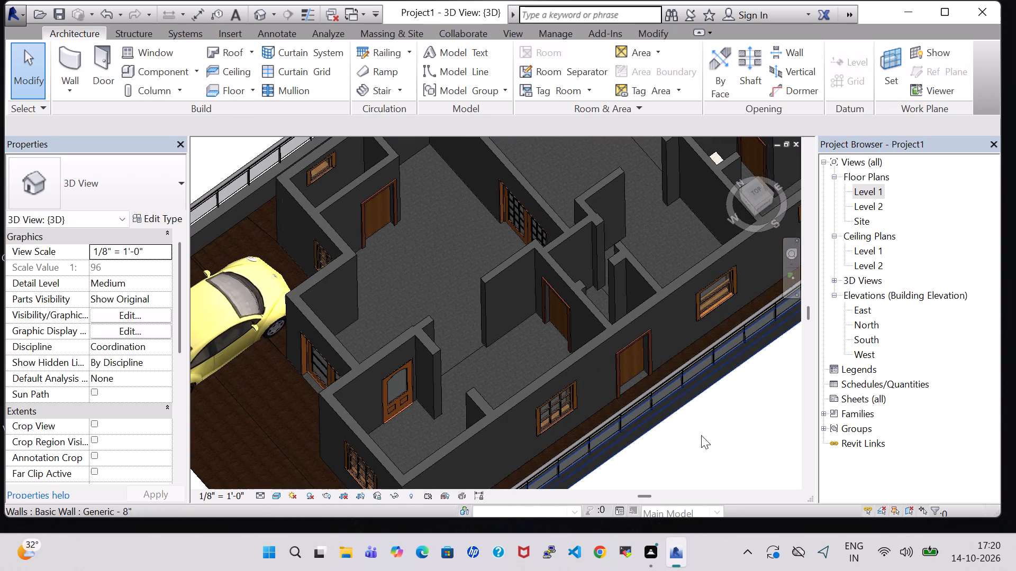
pyautogui.keyDown('shift'); pyautogui.moveTo(714, 415); pyautogui.dragTo(628, 416, button='middle'); pyautogui.keyUp('shift')
pyautogui.moveTo(683, 409); pyautogui.dragTo(507, 378, button='middle')
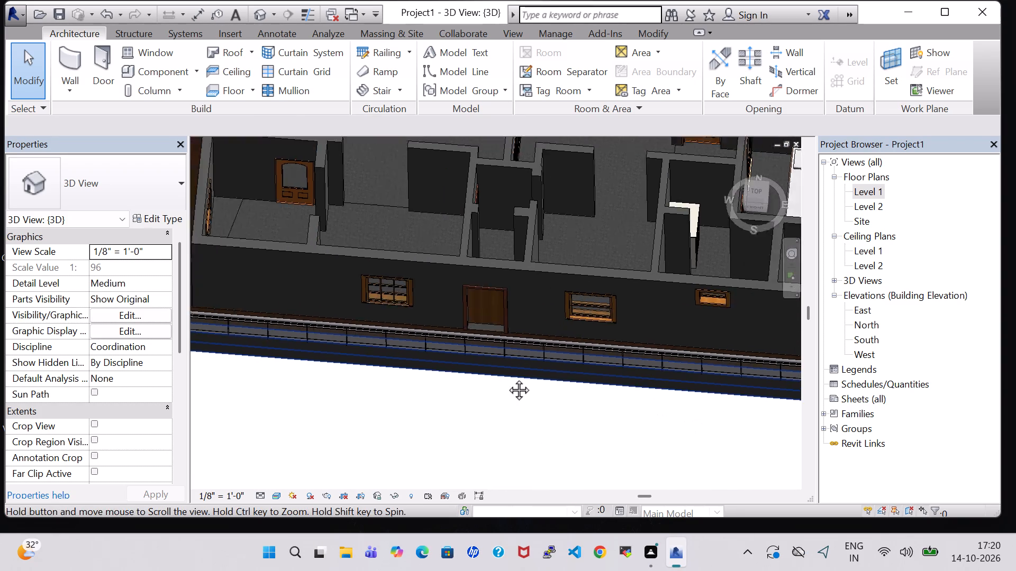
pyautogui.moveTo(507, 378); pyautogui.dragTo(431, 366, button='middle')
pyautogui.keyDown('shift'); pyautogui.moveTo(556, 354); pyautogui.dragTo(448, 324, button='middle'); pyautogui.keyUp('shift')
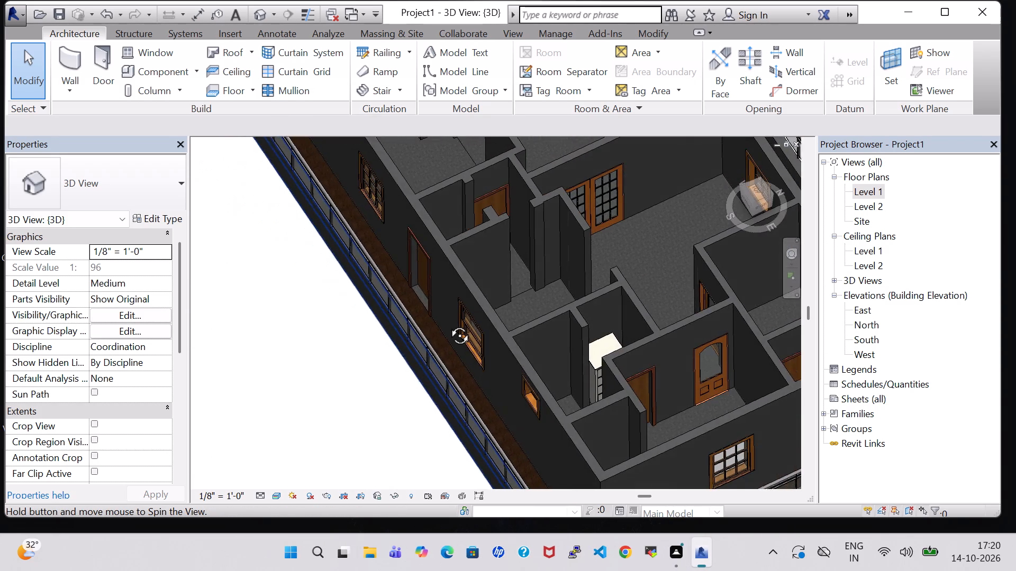
pyautogui.keyDown('shift'); pyautogui.moveTo(448, 324); pyautogui.dragTo(368, 380, button='middle'); pyautogui.keyUp('shift')
pyautogui.keyDown('shift'); pyautogui.moveTo(632, 414); pyautogui.dragTo(636, 337, button='middle'); pyautogui.keyUp('shift')
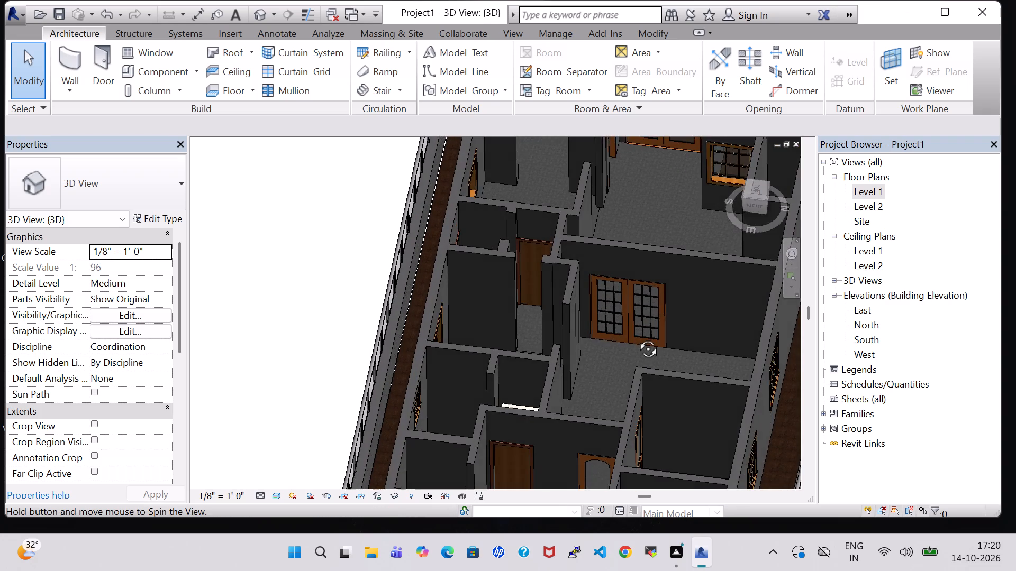
pyautogui.keyDown('shift'); pyautogui.moveTo(636, 337); pyautogui.dragTo(650, 389, button='middle'); pyautogui.keyUp('shift')
pyautogui.moveTo(595, 398); pyautogui.dragTo(609, 307, button='middle')
pyautogui.keyDown('shift'); pyautogui.moveTo(609, 307); pyautogui.dragTo(654, 362, button='middle'); pyautogui.keyUp('shift')
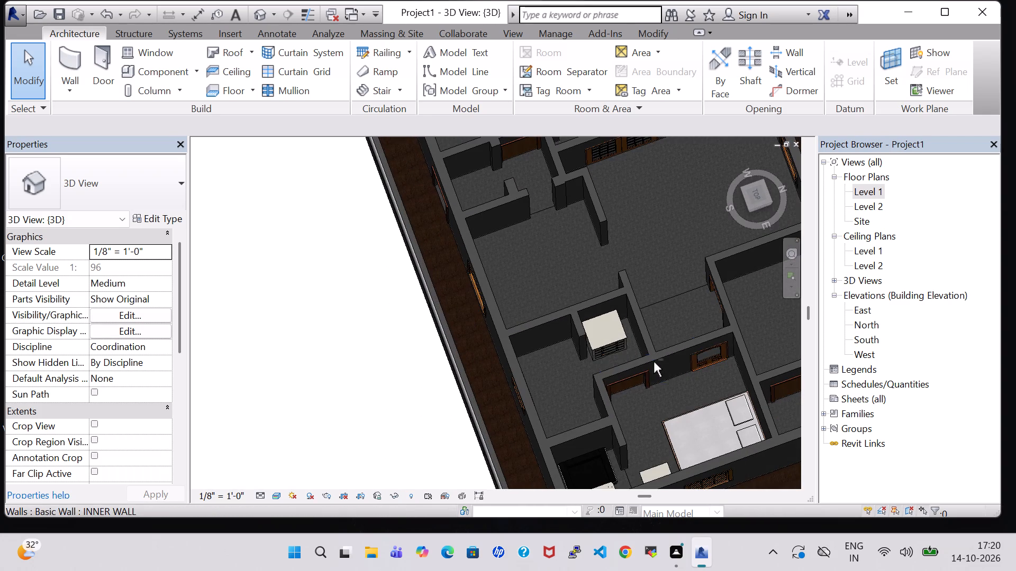
pyautogui.click(618, 342)
pyautogui.press('Right')
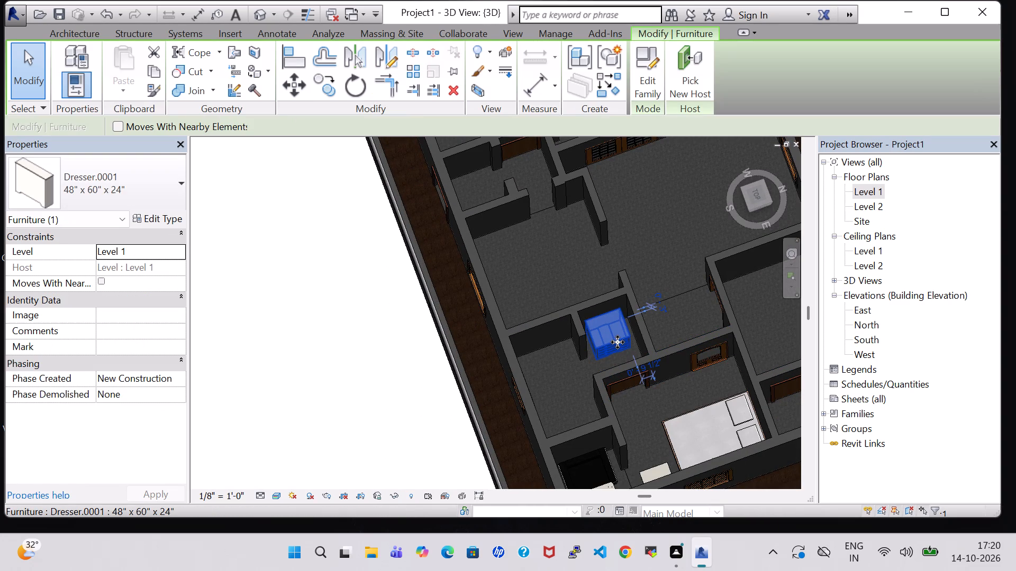
pyautogui.click(331, 351)
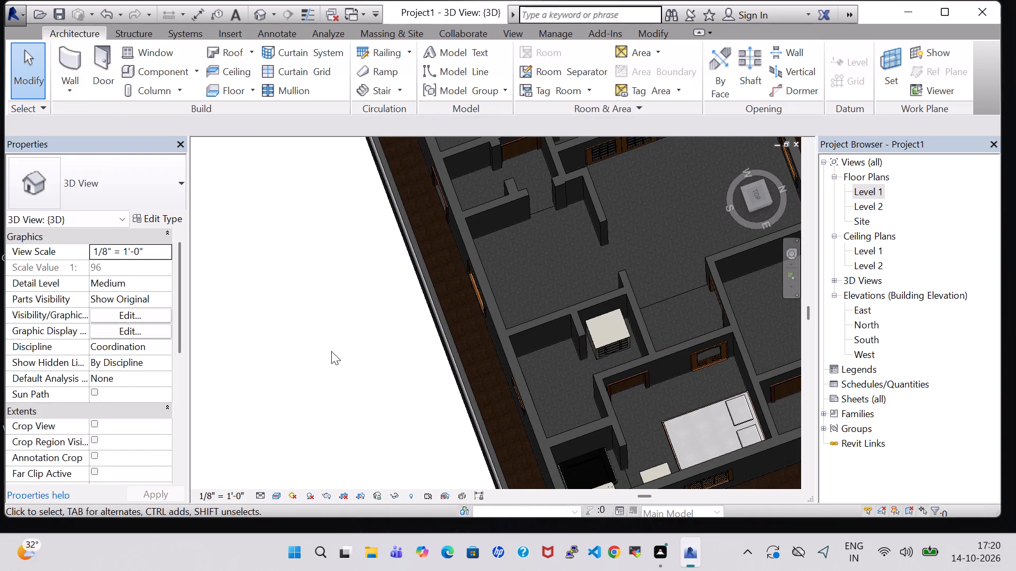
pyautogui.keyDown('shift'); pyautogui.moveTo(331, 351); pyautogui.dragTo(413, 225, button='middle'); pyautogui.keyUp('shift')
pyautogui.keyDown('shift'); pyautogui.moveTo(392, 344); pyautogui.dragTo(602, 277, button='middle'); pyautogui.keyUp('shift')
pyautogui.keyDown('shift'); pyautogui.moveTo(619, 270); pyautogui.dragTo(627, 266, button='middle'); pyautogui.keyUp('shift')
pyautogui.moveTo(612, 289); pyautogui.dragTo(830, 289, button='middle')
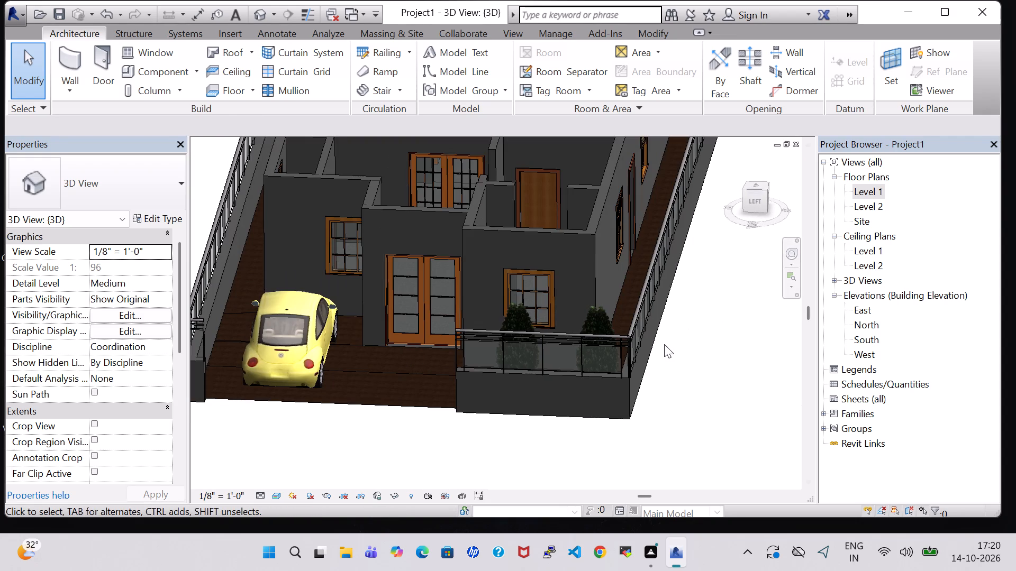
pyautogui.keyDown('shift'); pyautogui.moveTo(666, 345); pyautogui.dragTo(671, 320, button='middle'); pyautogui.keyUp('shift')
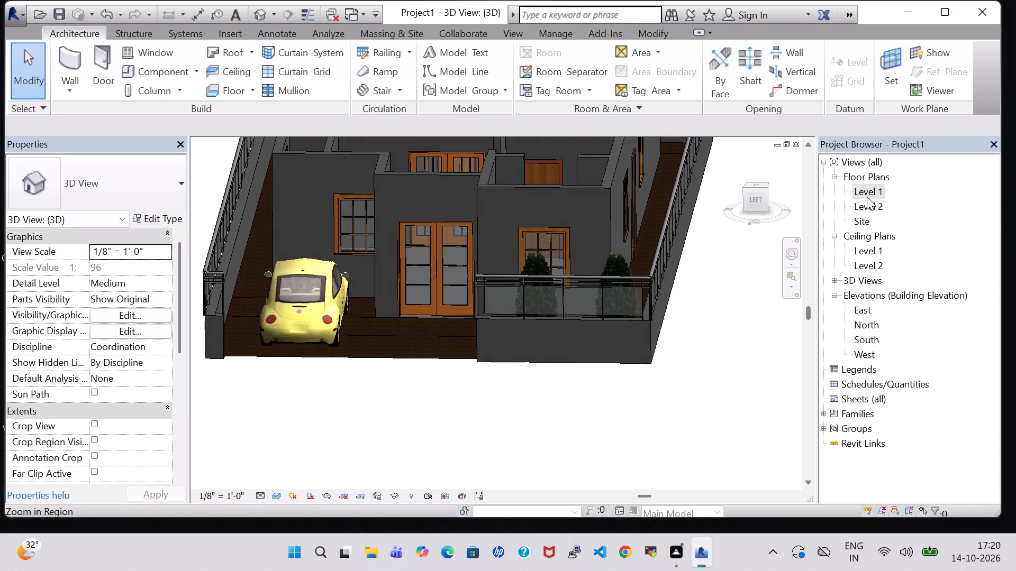
# From the Level 1 floor plan, load the Toilet-Domestic-3D component family from the Plumbing library's Architectural Fixtures, Water Closets folder.
pyautogui.doubleClick(869, 197)
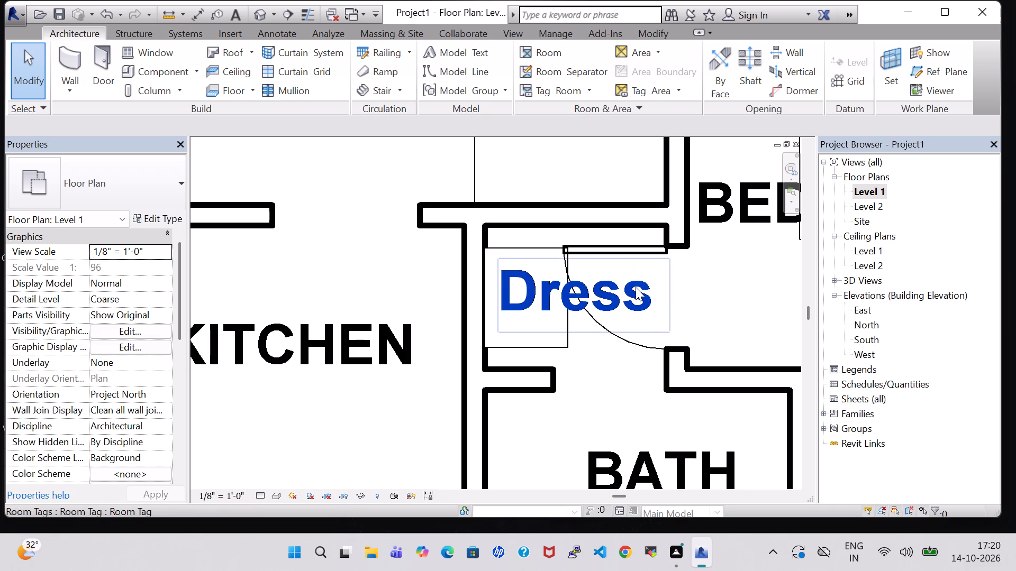
pyautogui.scroll(-5, 541, 299)
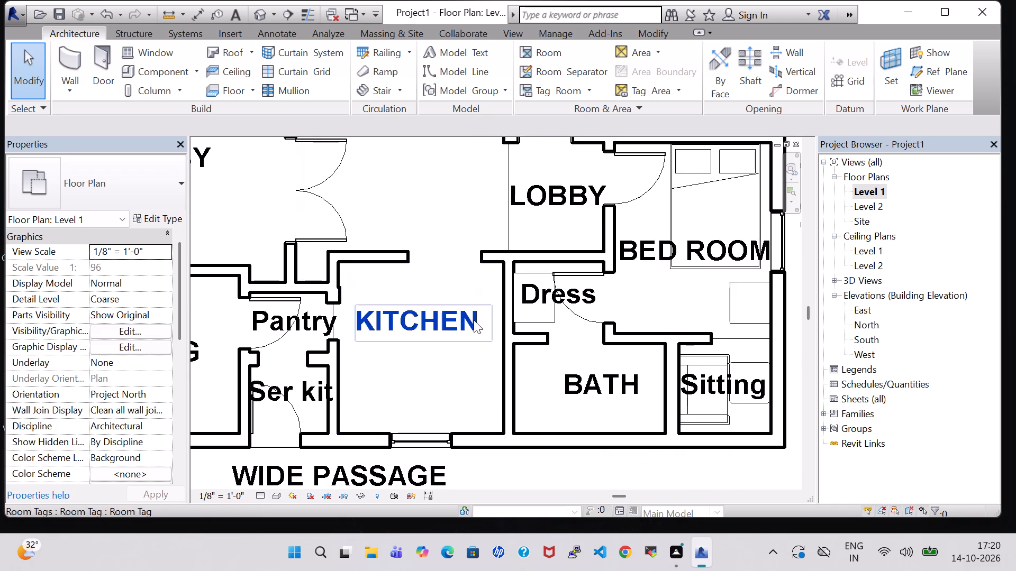
pyautogui.scroll(-1, 474, 320)
pyautogui.scroll(-2, 561, 356)
pyautogui.moveTo(478, 244); pyautogui.dragTo(496, 283, button='middle')
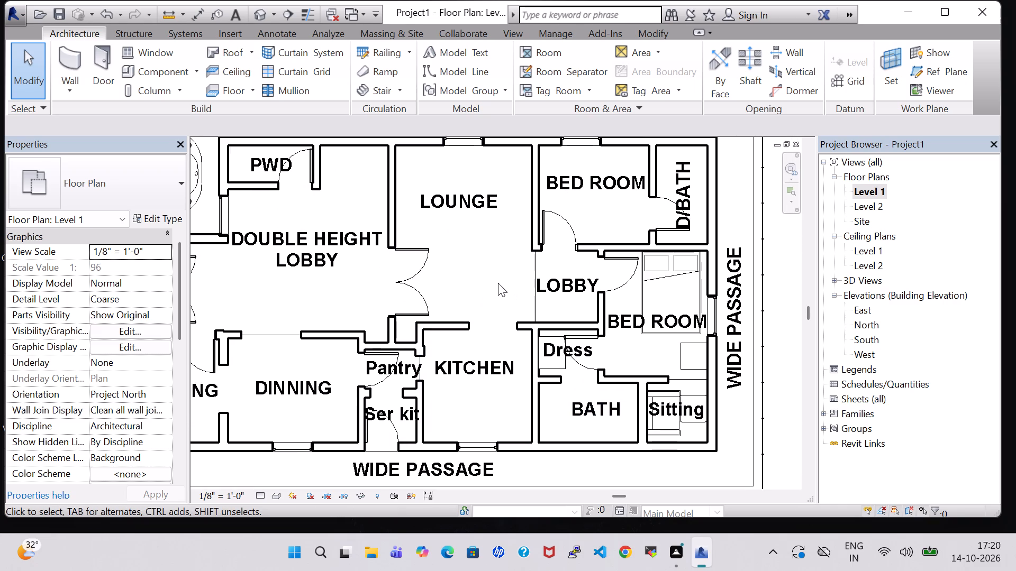
pyautogui.scroll(-2, 493, 279)
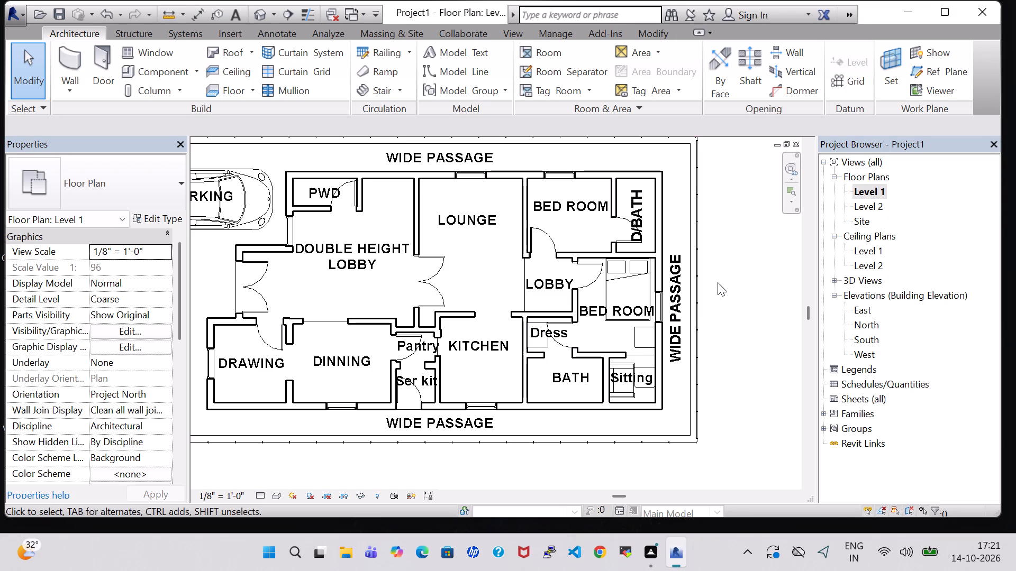
pyautogui.click(153, 65)
pyautogui.click(637, 70)
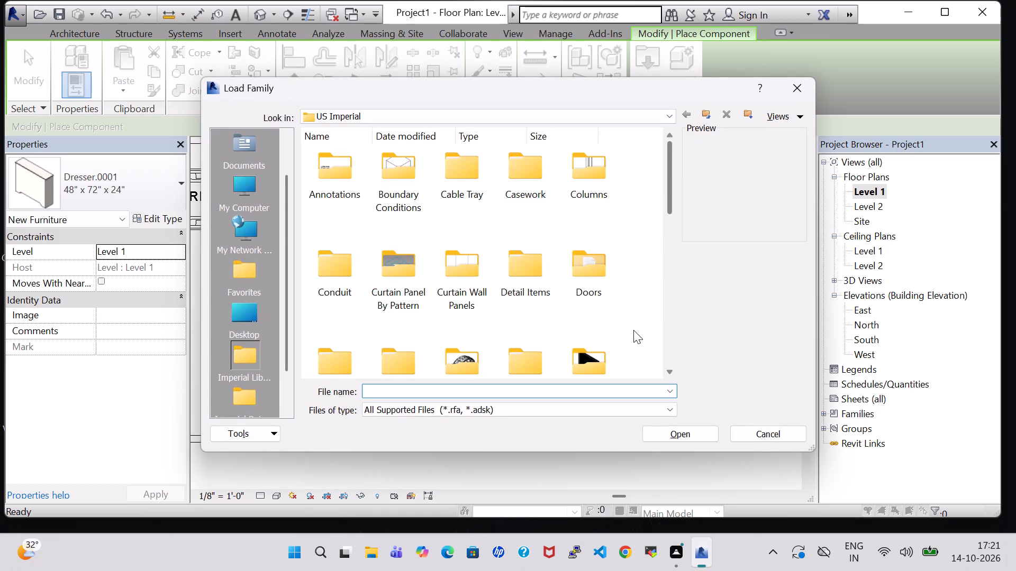
pyautogui.scroll(-1, 609, 299)
pyautogui.scroll(-1, 467, 236)
pyautogui.doubleClick(458, 284)
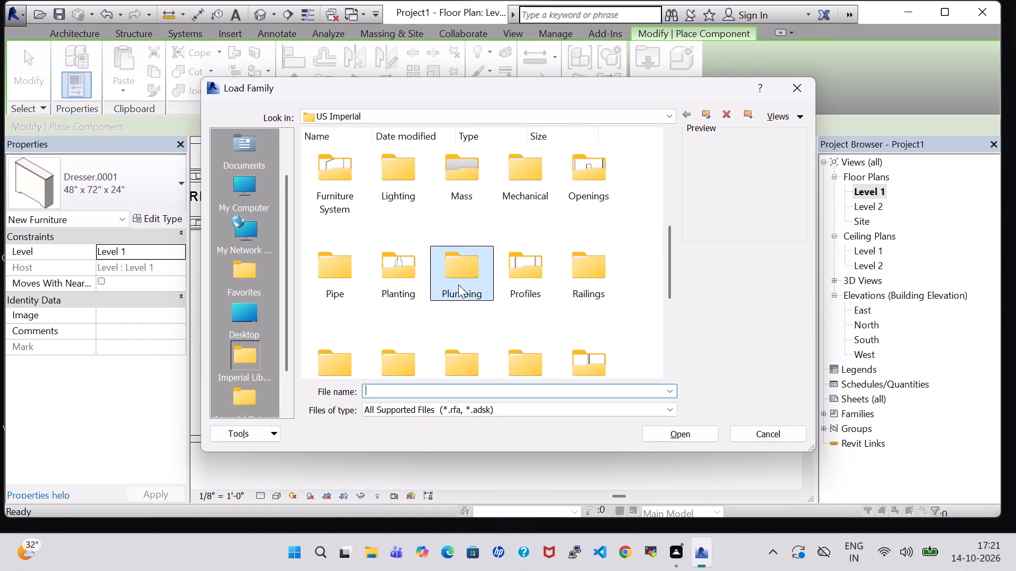
pyautogui.doubleClick(343, 168)
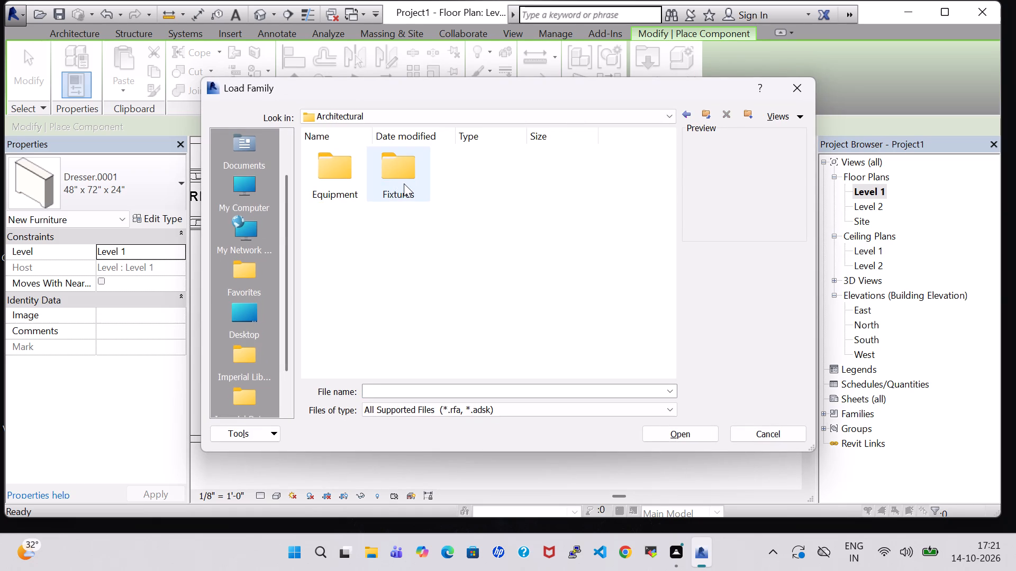
pyautogui.doubleClick(404, 183)
pyautogui.doubleClick(390, 275)
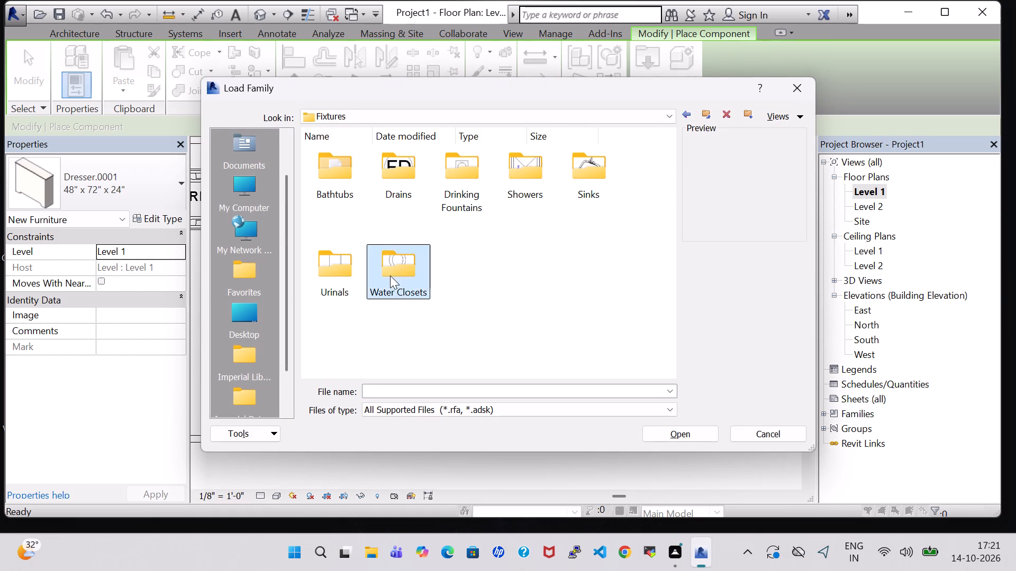
pyautogui.click(504, 191)
pyautogui.click(678, 433)
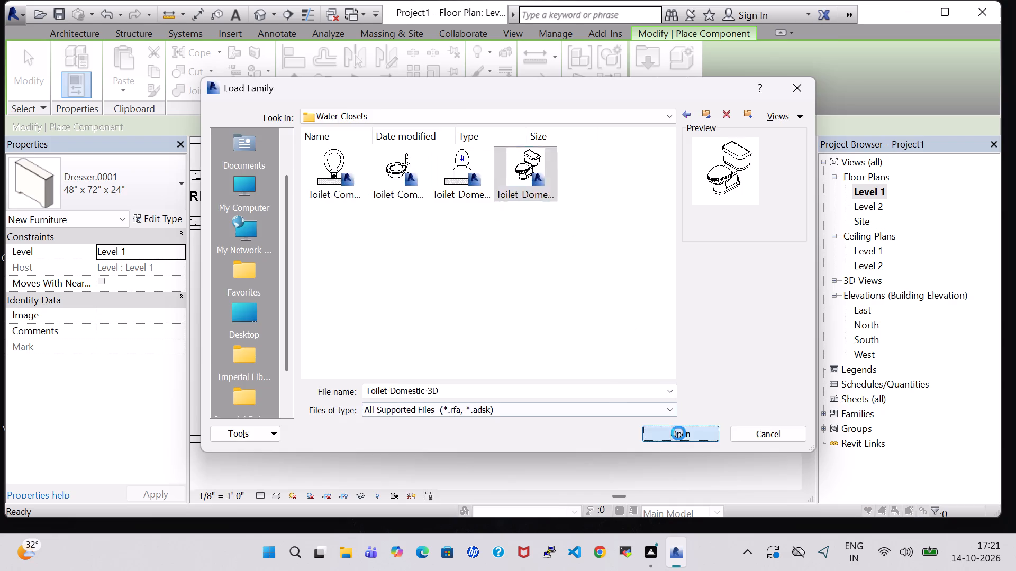
# Rotate the Toilet-Domestic-3D to face north and place it against the BATH's south wall near the east corner, about 6'-4" from the west wall.
pyautogui.scroll(8, 517, 381)
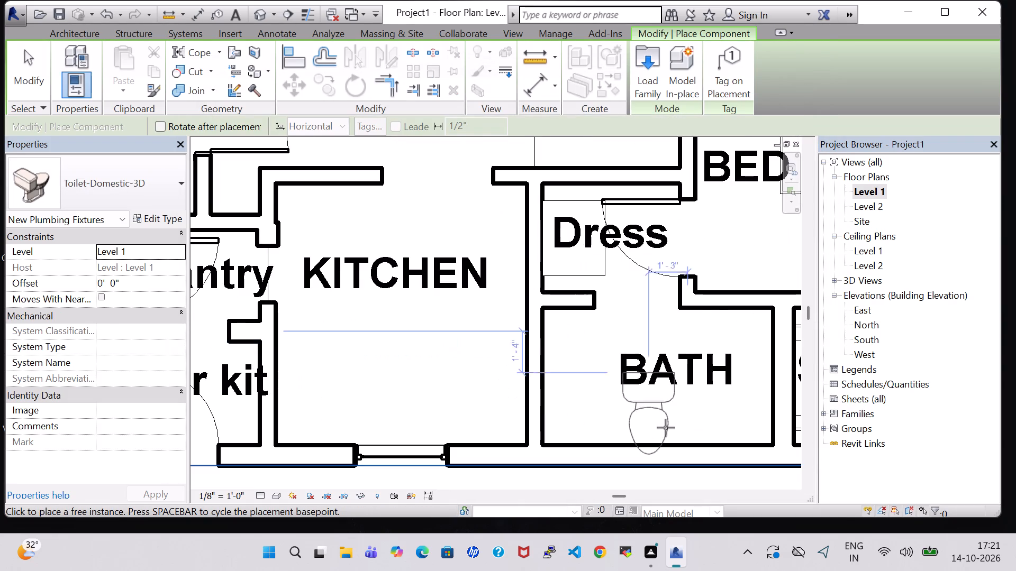
pyautogui.press('space')
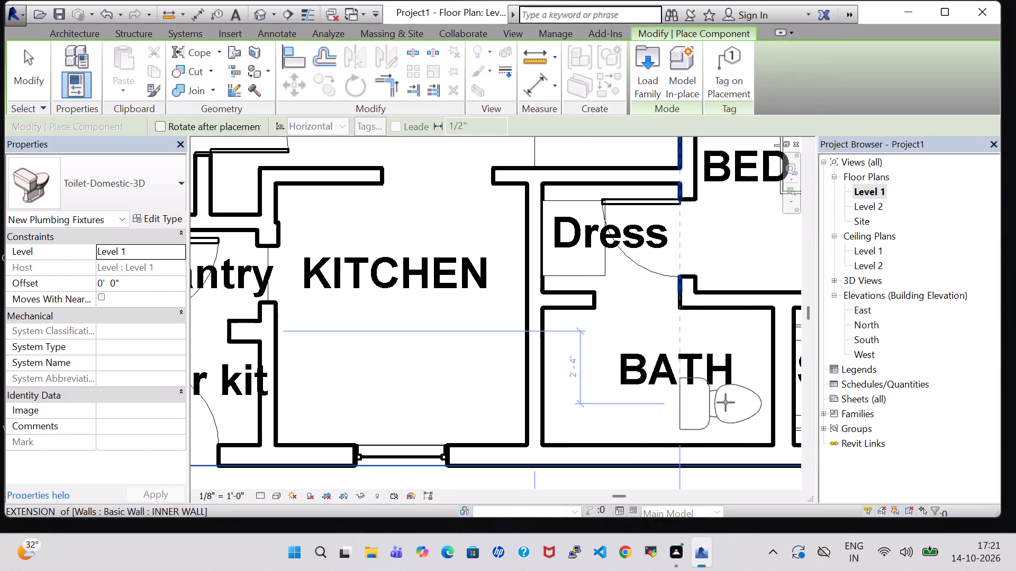
pyautogui.press('space')
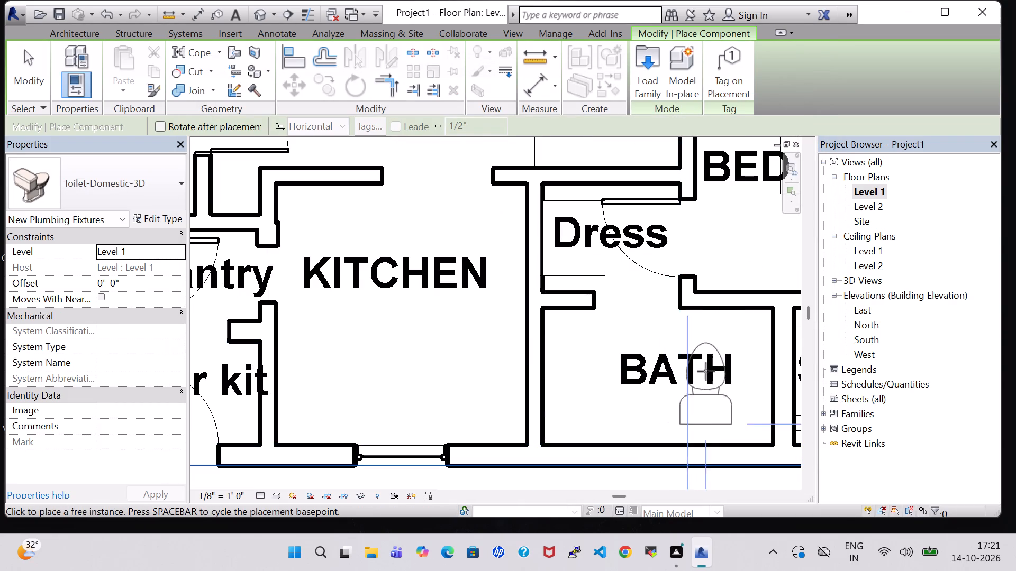
pyautogui.press('space')
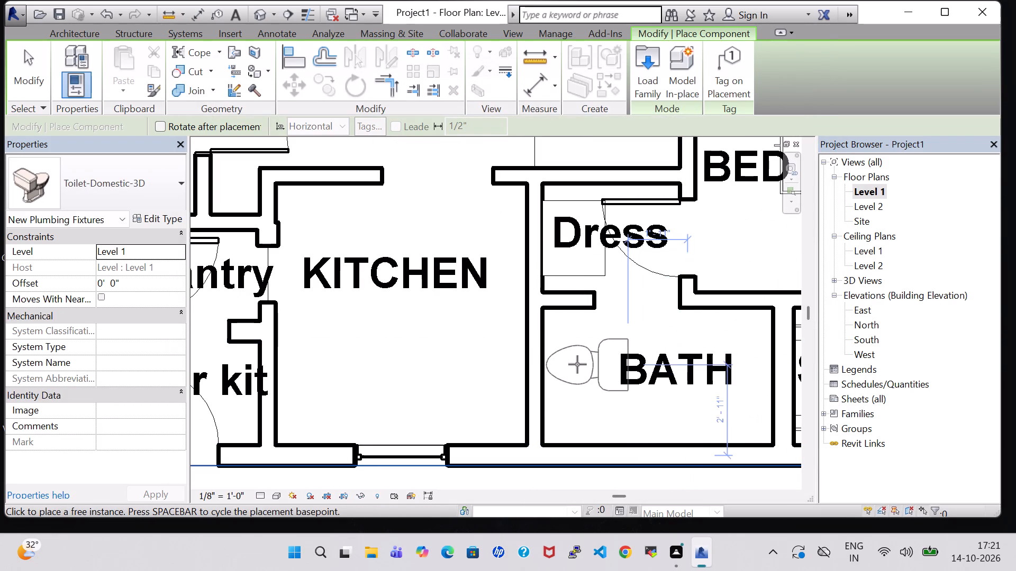
pyautogui.press('space')
pyautogui.press('space')
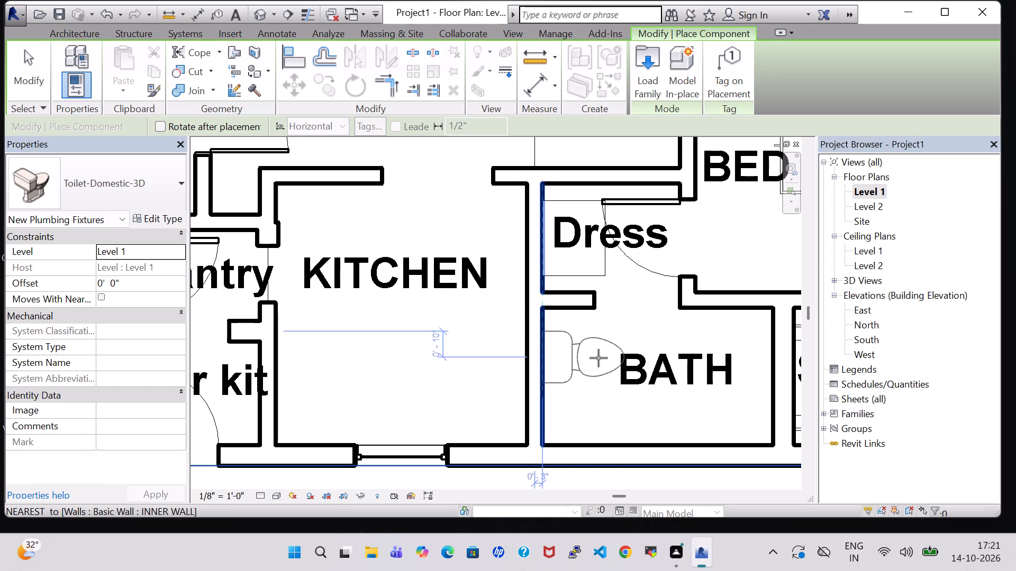
pyautogui.press('space')
pyautogui.press('space')
pyautogui.press('space')
pyautogui.press('space')
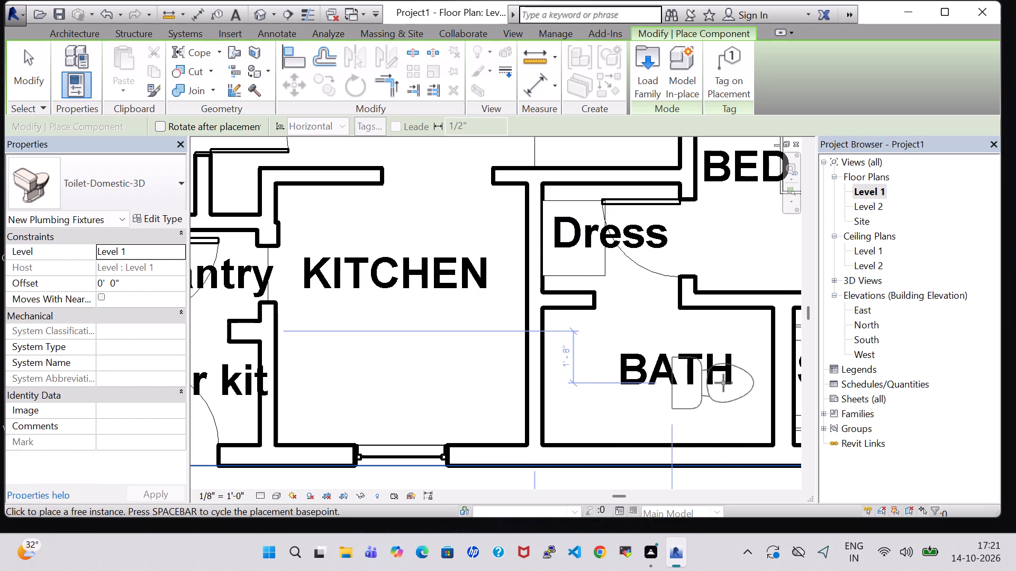
pyautogui.press('space')
pyautogui.click(732, 390)
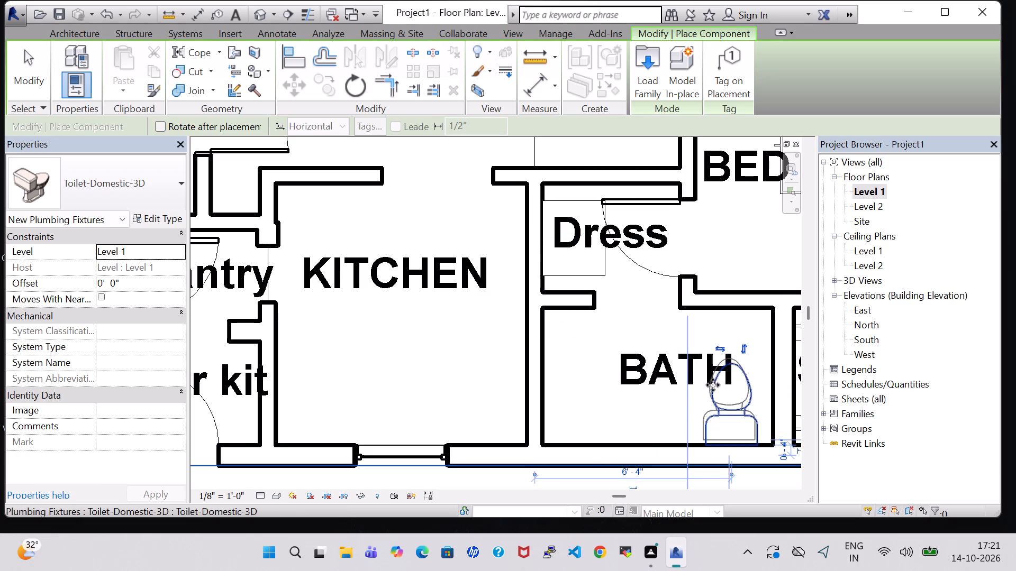
pyautogui.press('Escape')
pyautogui.press('Escape')
# Load the Tub-Free Standing-3D component family from the Plumbing library's Architectural Fixtures, Bathtubs folder.
pyautogui.click(162, 78)
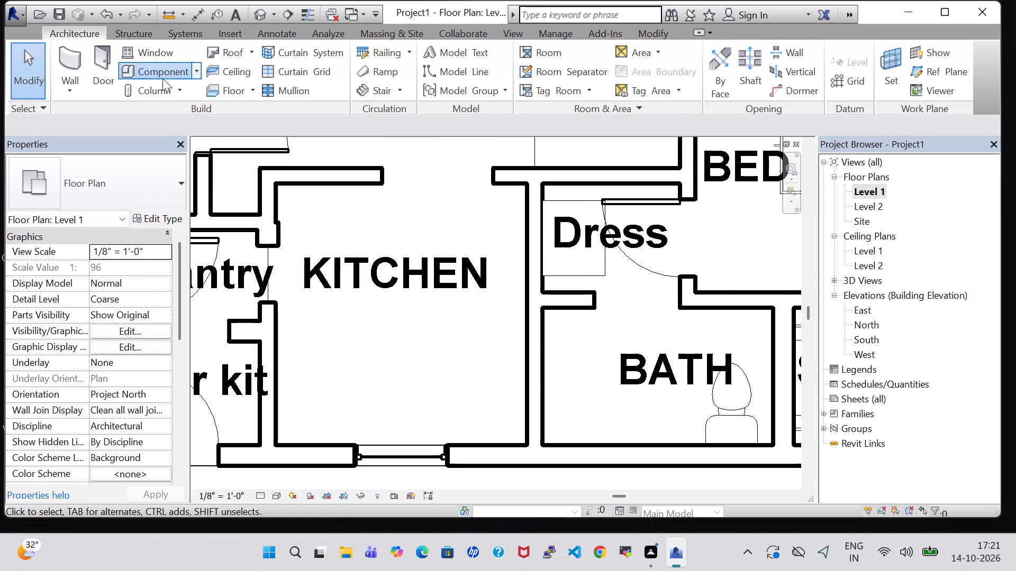
pyautogui.click(653, 77)
pyautogui.scroll(-2, 493, 213)
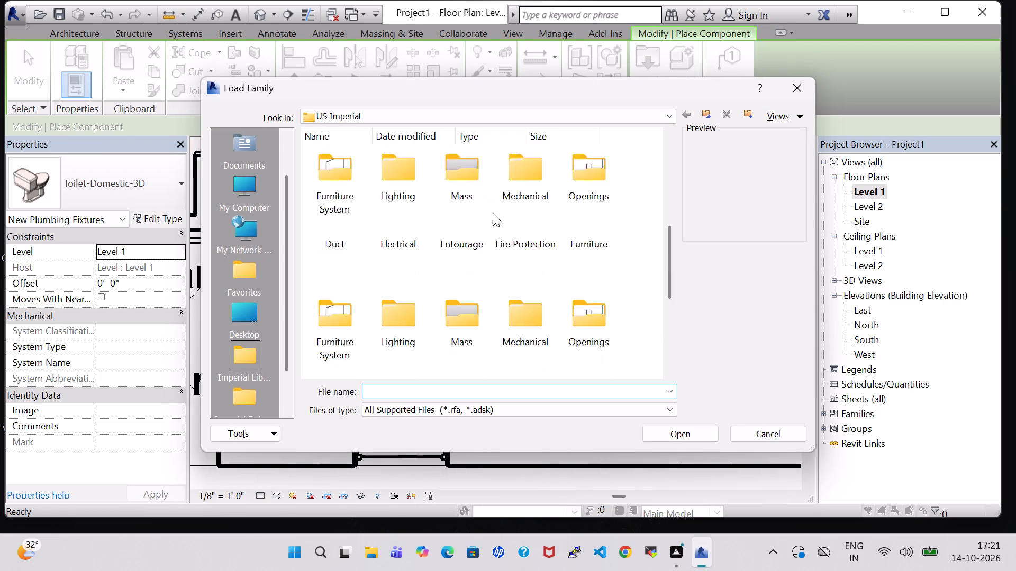
pyautogui.scroll(-1, 493, 213)
pyautogui.doubleClick(453, 151)
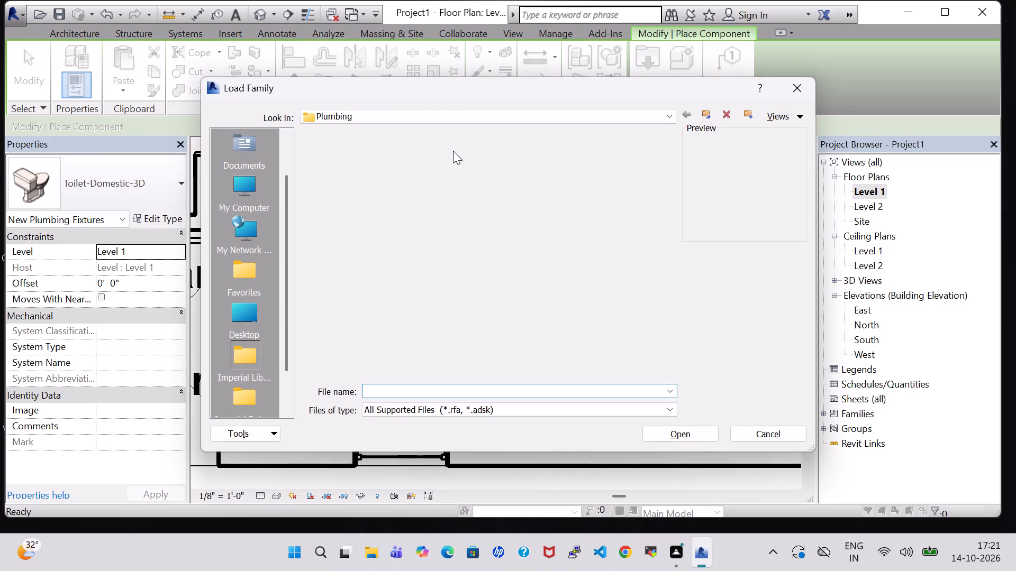
pyautogui.doubleClick(350, 188)
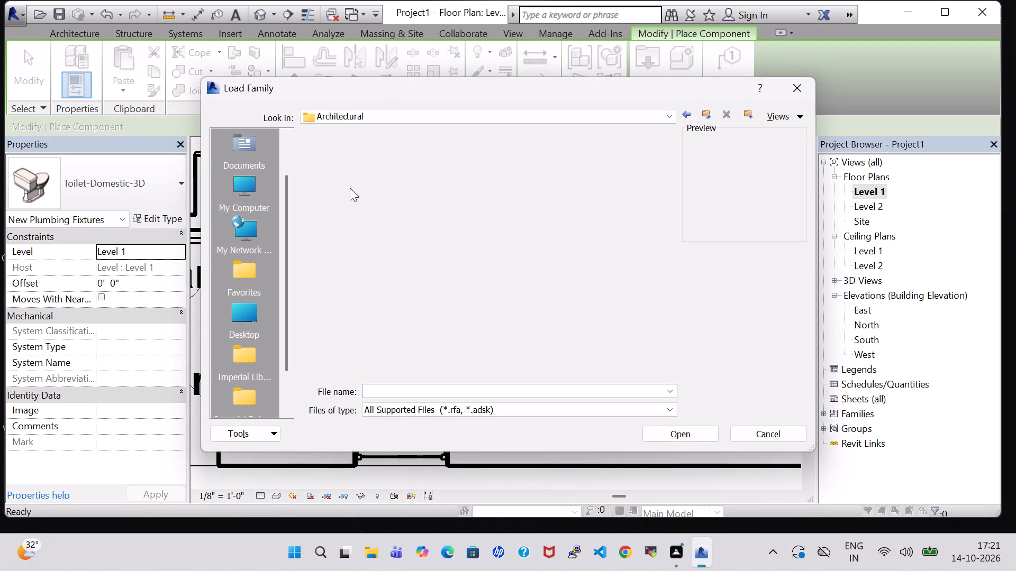
pyautogui.doubleClick(393, 177)
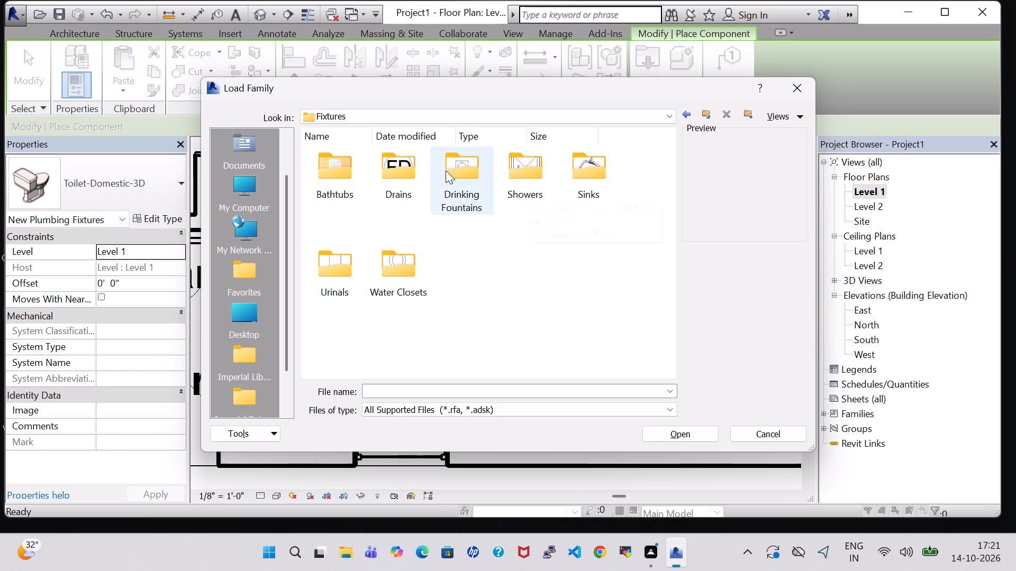
pyautogui.doubleClick(351, 165)
pyautogui.click(406, 173)
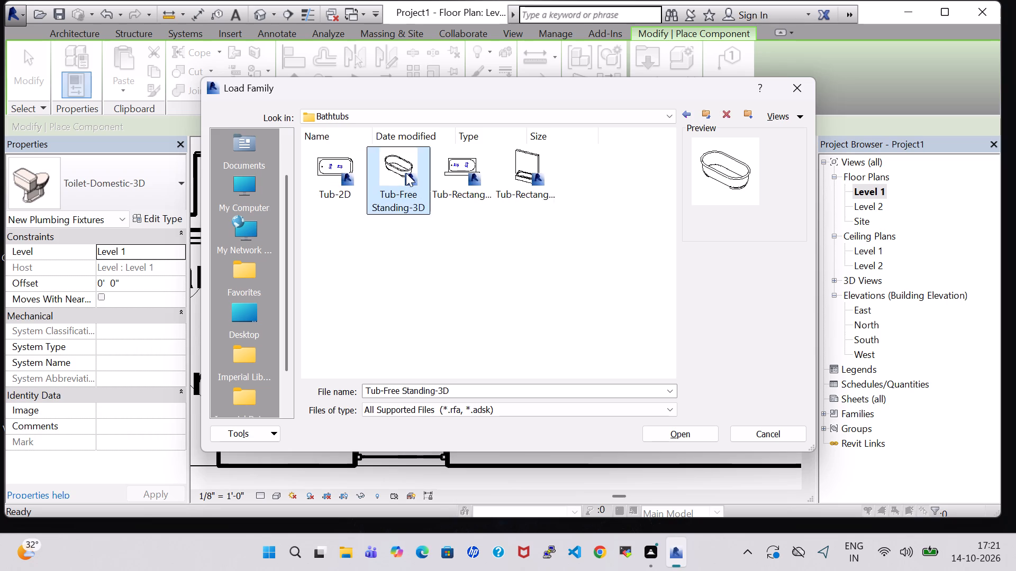
pyautogui.click(669, 435)
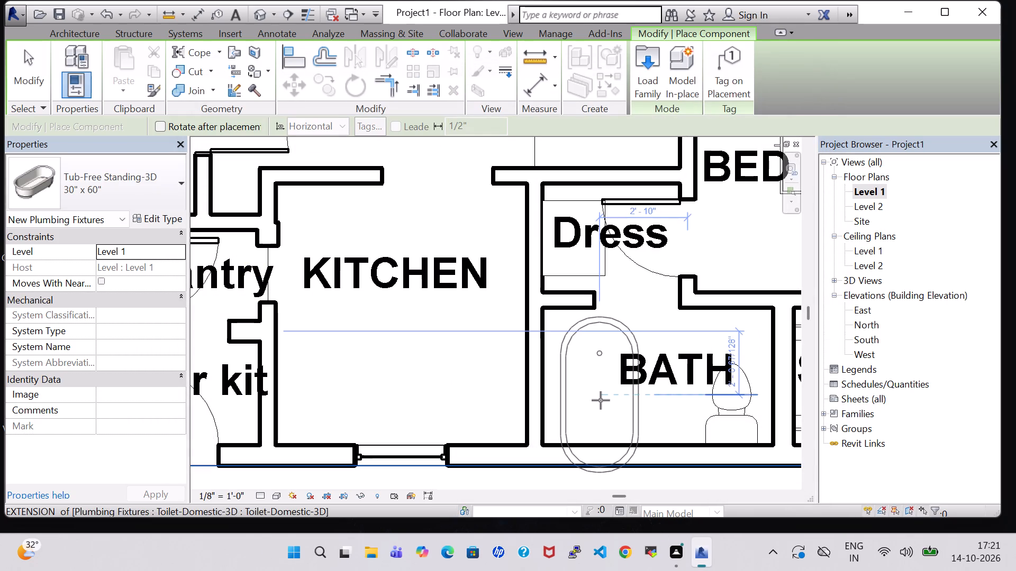
# Turn the 30" x 60" tub lengthwise east-west, drain toward the east, and place it in the BATH's northeast corner, about 2'-10" from the east wall.
pyautogui.press('space')
pyautogui.press('space')
pyautogui.press('space')
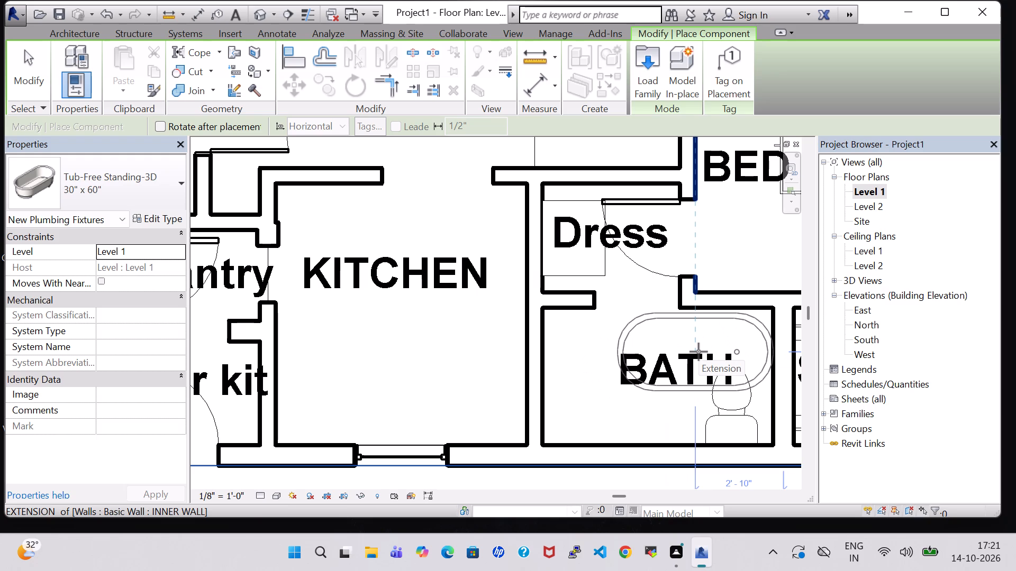
pyautogui.click(698, 352)
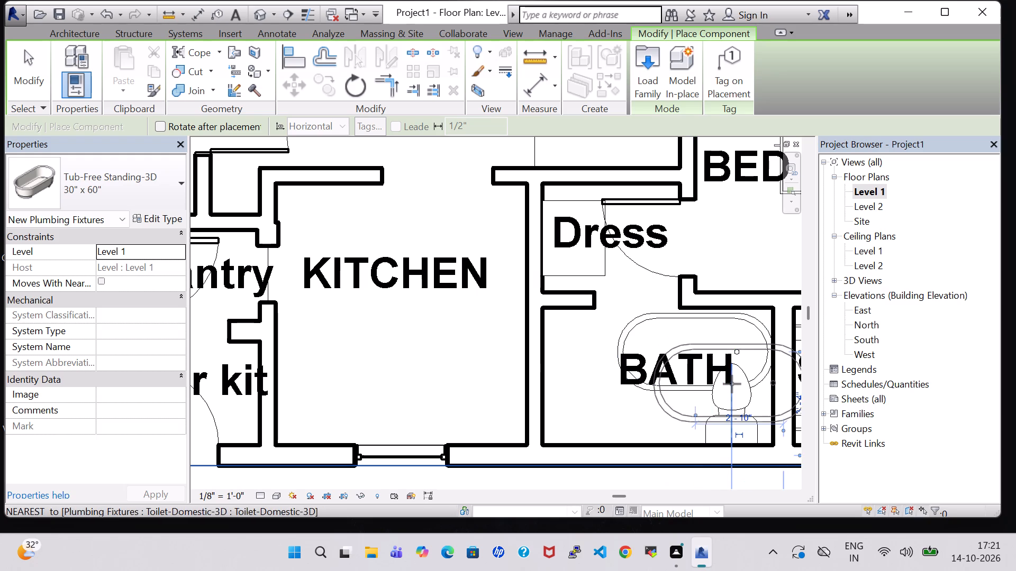
pyautogui.press('Escape')
pyautogui.press('Escape')
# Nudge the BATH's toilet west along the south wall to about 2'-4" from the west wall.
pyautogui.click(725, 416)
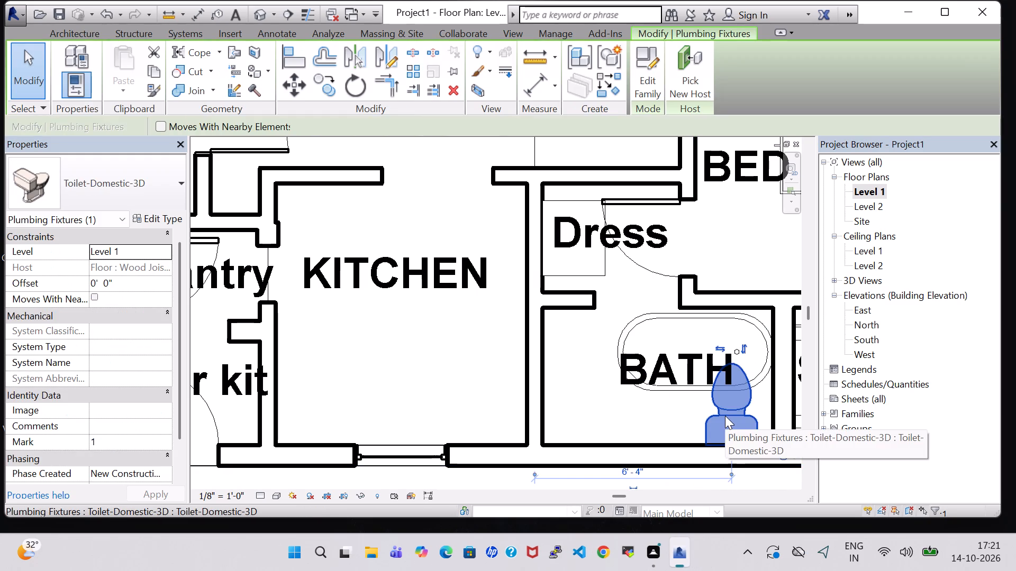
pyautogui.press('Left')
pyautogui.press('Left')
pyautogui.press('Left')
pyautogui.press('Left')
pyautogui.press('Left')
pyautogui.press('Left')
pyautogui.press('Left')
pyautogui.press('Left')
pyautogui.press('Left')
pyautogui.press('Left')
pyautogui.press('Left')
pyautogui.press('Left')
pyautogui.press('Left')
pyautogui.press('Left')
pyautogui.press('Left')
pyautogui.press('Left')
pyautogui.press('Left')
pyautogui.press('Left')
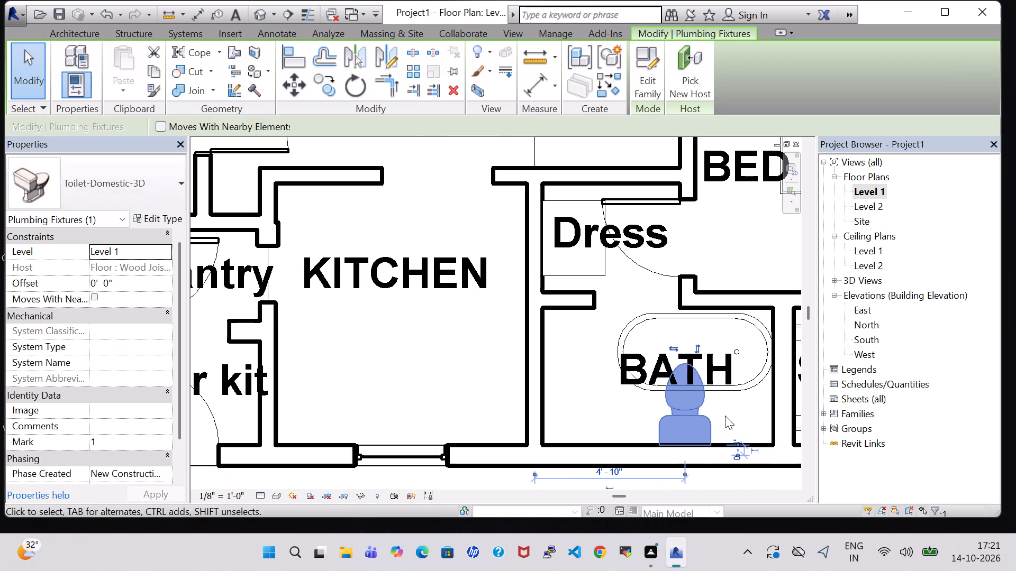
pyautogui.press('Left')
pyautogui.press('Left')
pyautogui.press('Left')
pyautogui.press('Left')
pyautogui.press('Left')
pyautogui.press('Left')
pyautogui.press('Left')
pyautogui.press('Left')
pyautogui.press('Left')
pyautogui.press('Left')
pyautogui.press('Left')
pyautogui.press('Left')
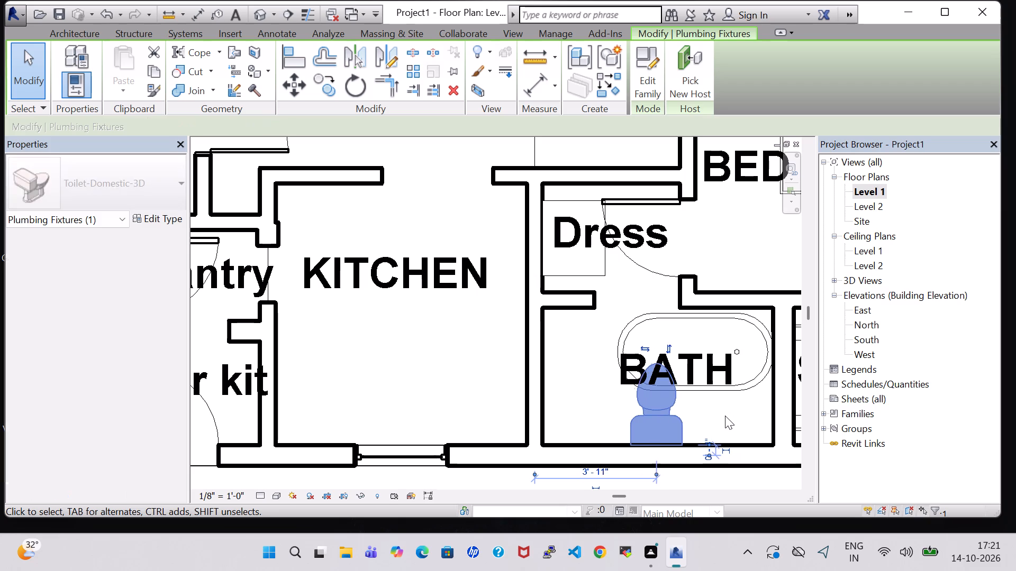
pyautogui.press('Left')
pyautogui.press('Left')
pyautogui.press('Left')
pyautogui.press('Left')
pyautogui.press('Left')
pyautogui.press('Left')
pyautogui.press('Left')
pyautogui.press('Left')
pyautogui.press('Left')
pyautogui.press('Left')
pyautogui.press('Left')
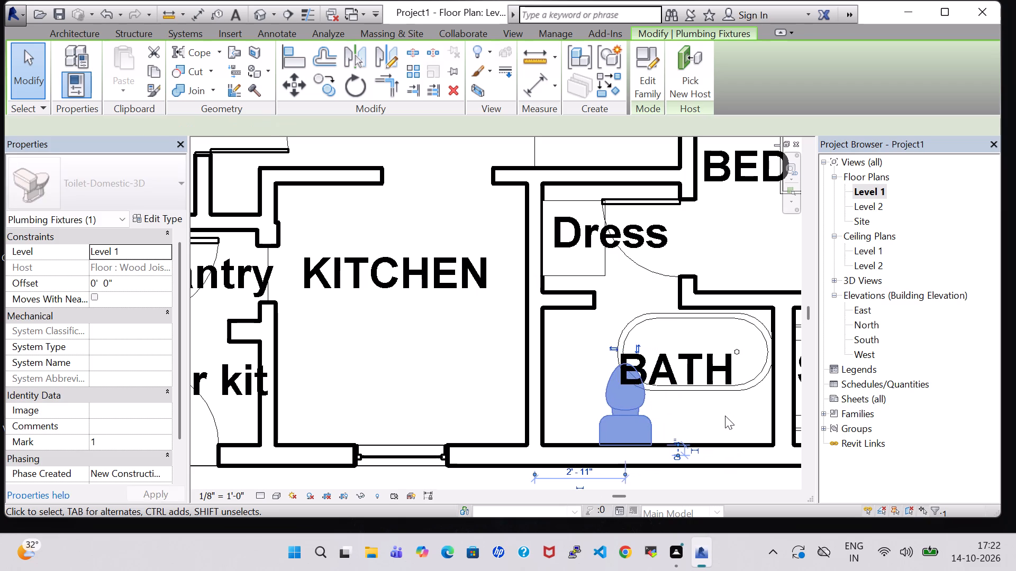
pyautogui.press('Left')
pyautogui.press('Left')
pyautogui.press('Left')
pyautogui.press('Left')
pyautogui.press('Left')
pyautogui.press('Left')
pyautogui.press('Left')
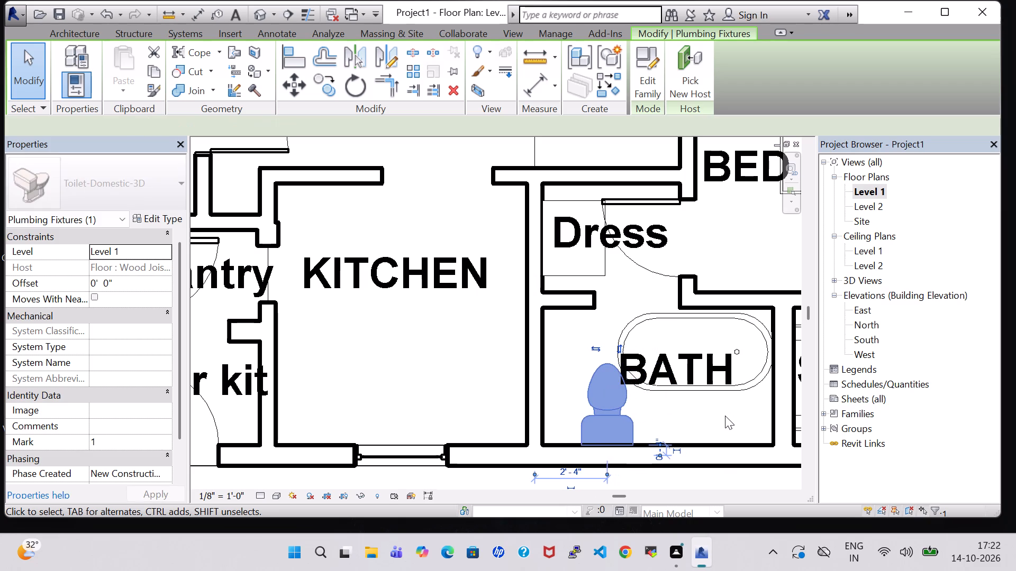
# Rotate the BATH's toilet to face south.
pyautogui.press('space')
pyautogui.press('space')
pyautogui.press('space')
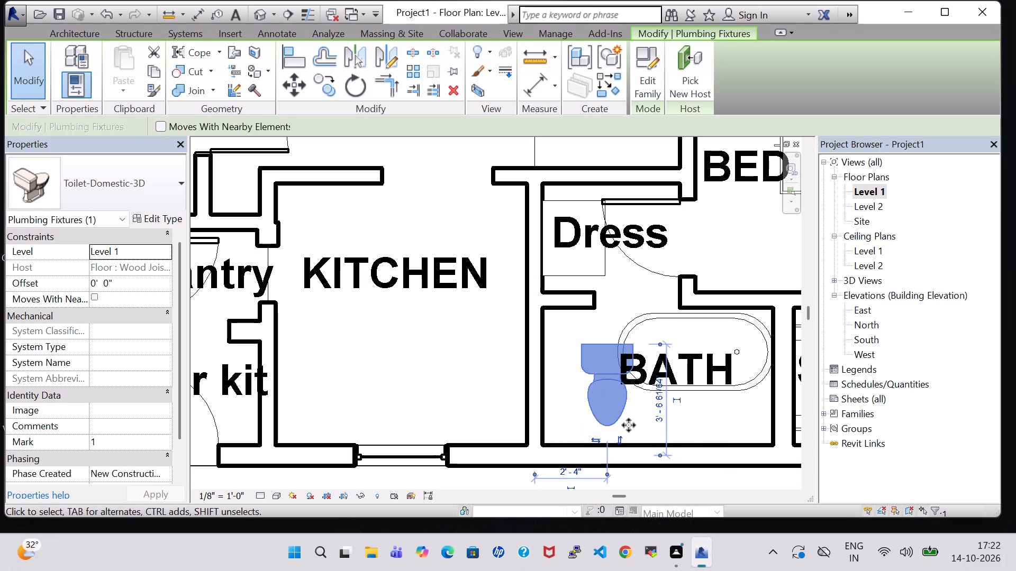
# Delete the toilet from the west side of the BATH.
pyautogui.click(592, 358)
pyautogui.press('Delete')
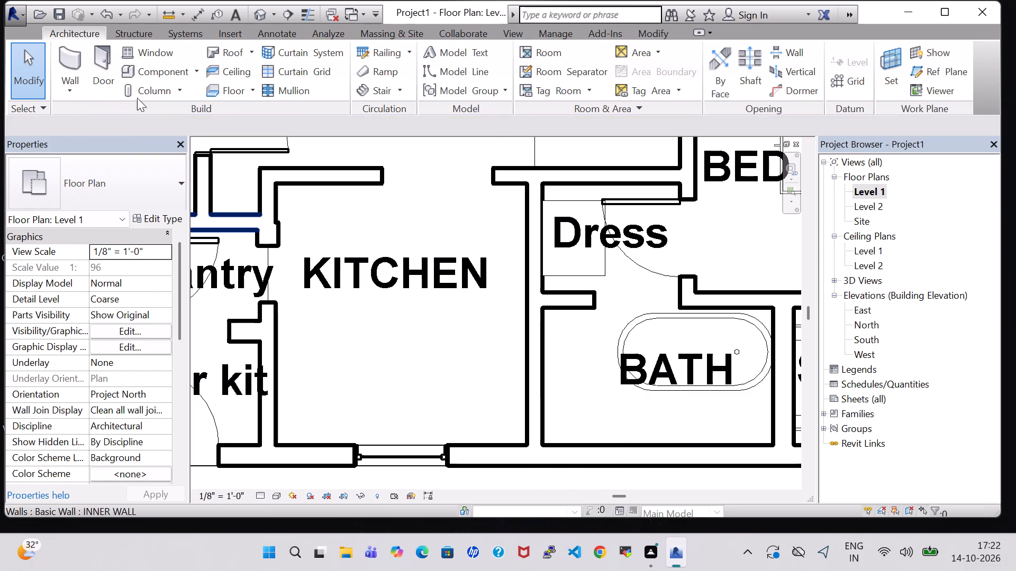
# Place a Toilet-Domestic-3D facing west against the BATH's east wall, just south of the tub.
pyautogui.click(159, 72)
pyautogui.click(149, 189)
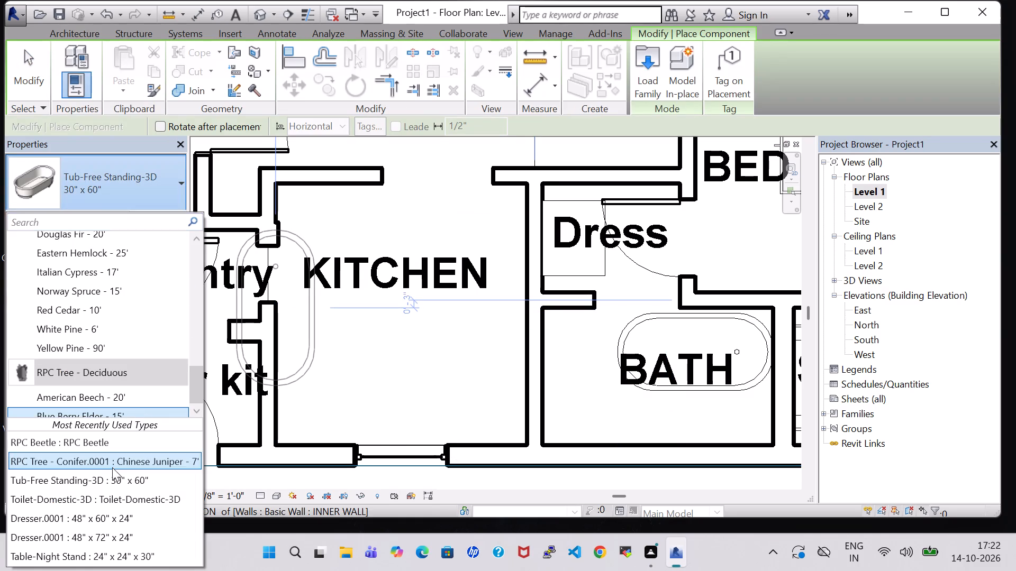
pyautogui.click(114, 497)
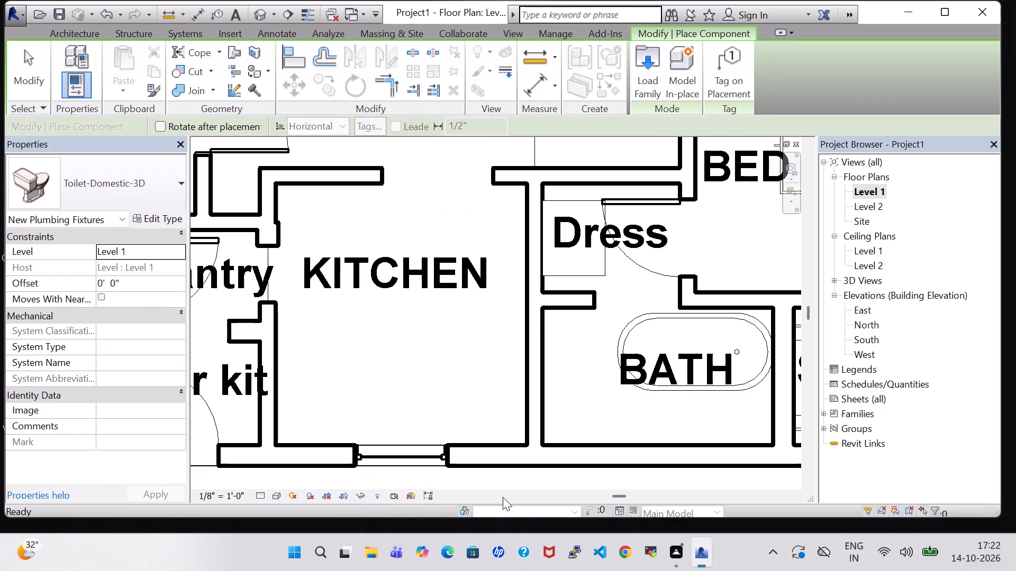
pyautogui.press('space')
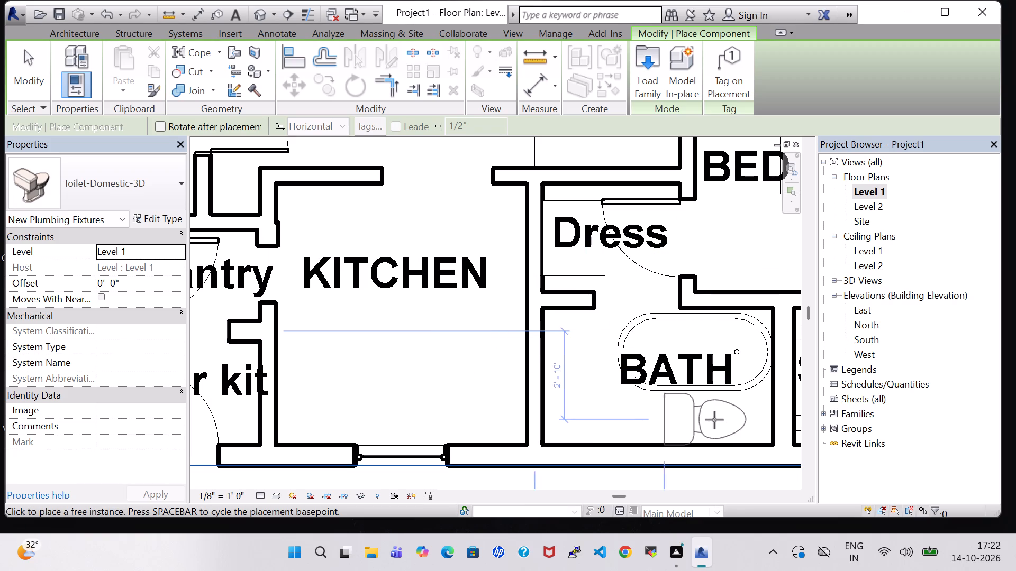
pyautogui.press('space')
pyautogui.press('space')
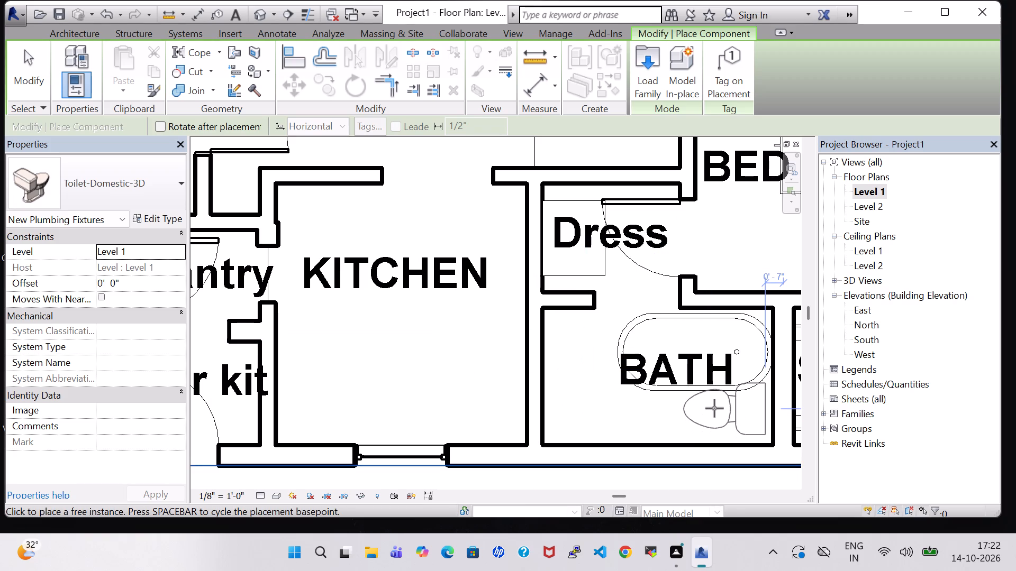
pyautogui.click(716, 409)
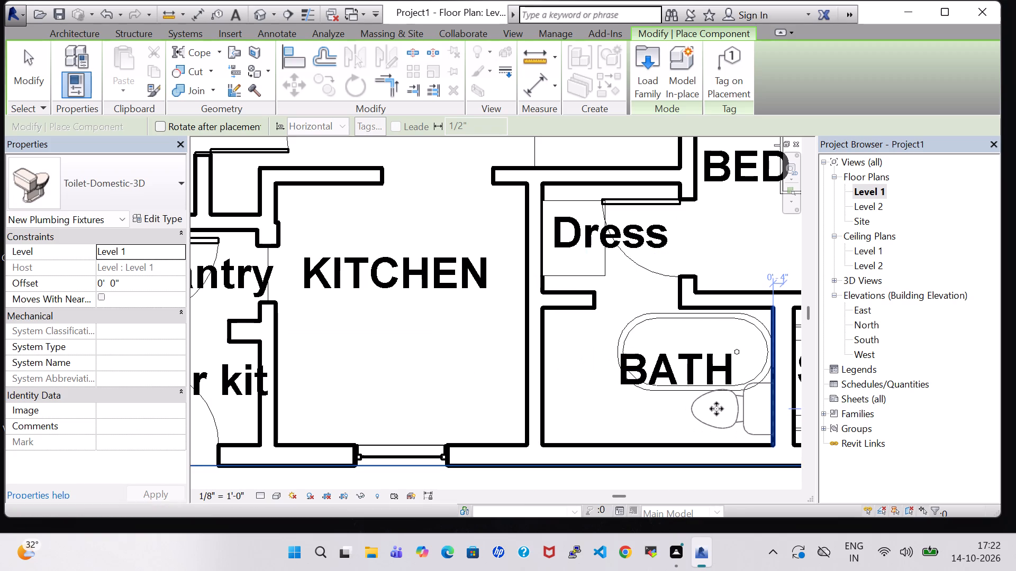
pyautogui.press('Escape')
pyautogui.press('Escape')
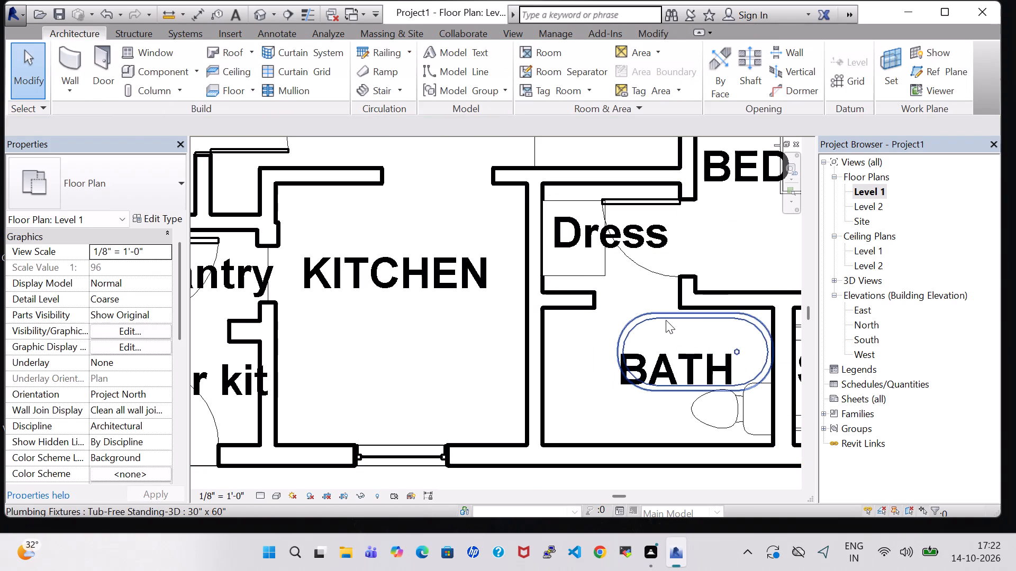
# Set the Width of the BATH tub's 30" x 60" type to 2' 0".
pyautogui.click(658, 317)
pyautogui.click(165, 217)
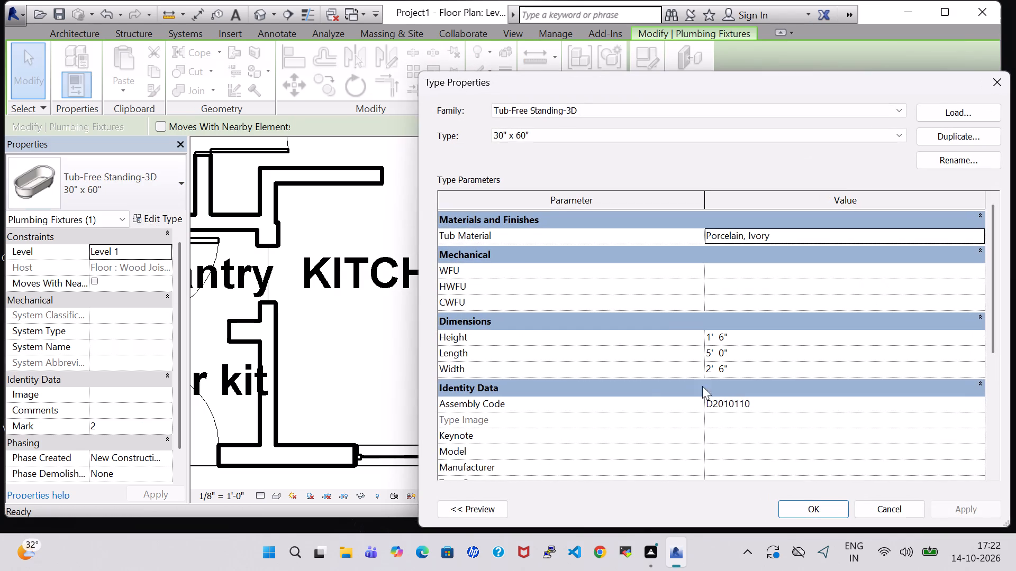
pyautogui.click(711, 353)
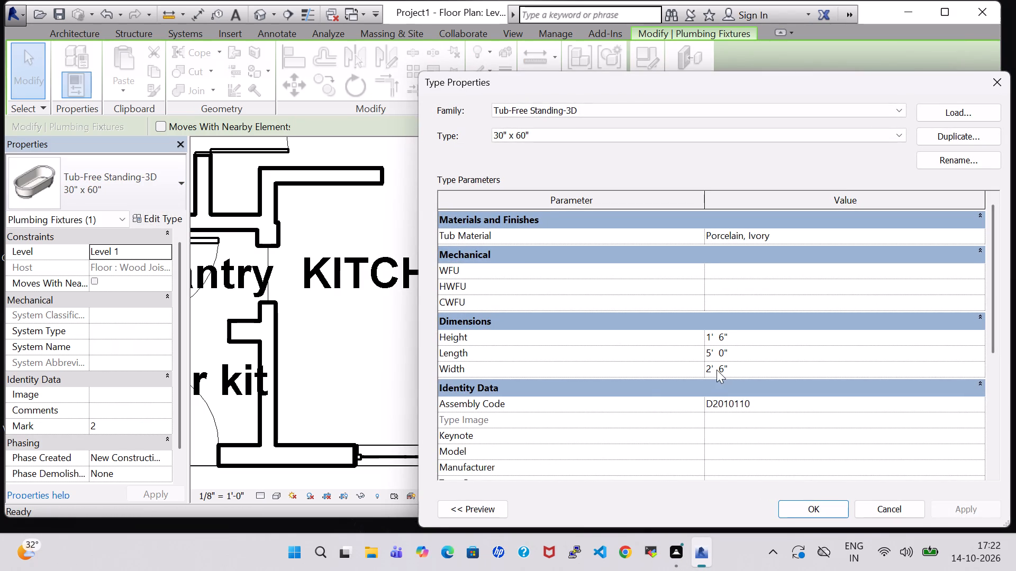
pyautogui.click(723, 370)
pyautogui.press('Right')
pyautogui.press('BackSpace')
pyautogui.press('0')
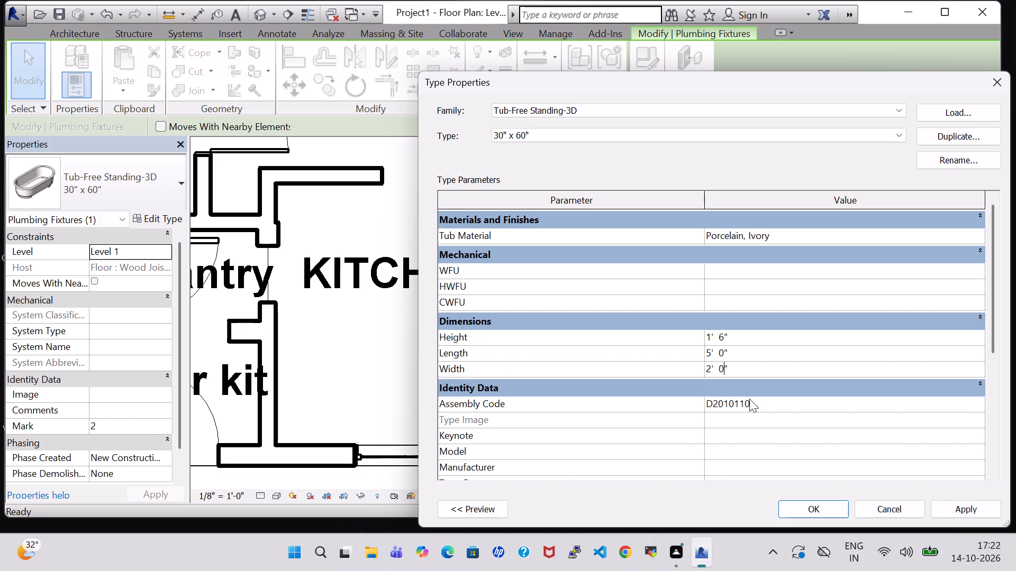
pyautogui.click(810, 513)
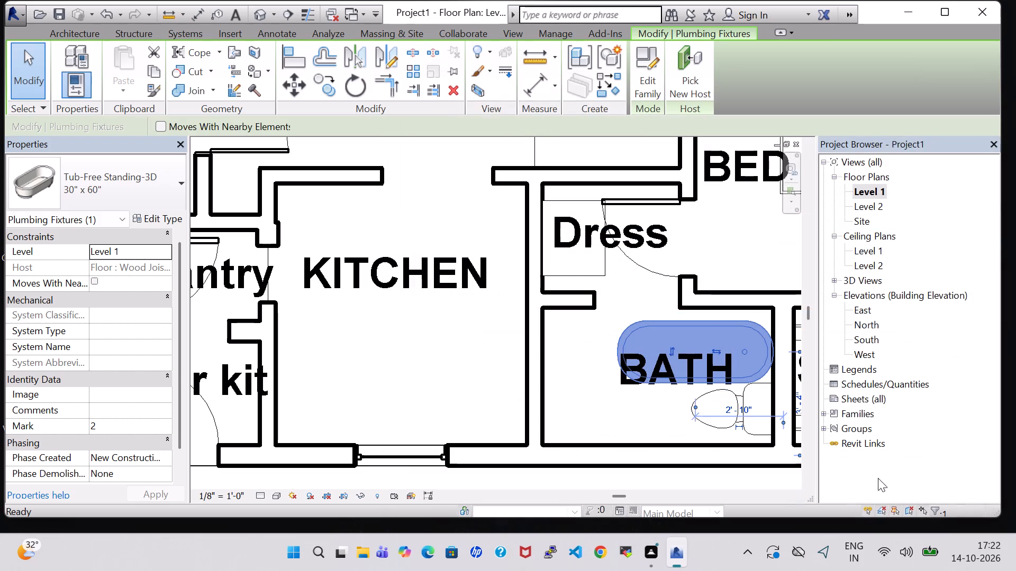
pyautogui.click(580, 390)
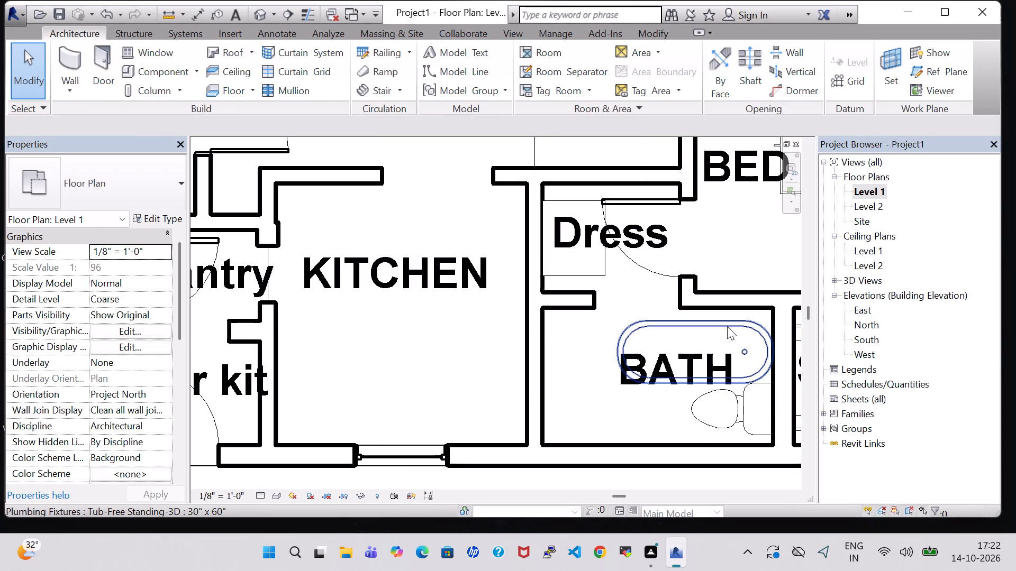
# Nudge the BATH's tub three increments north toward the north wall.
pyautogui.click(727, 326)
pyautogui.press('Up')
pyautogui.press('Up')
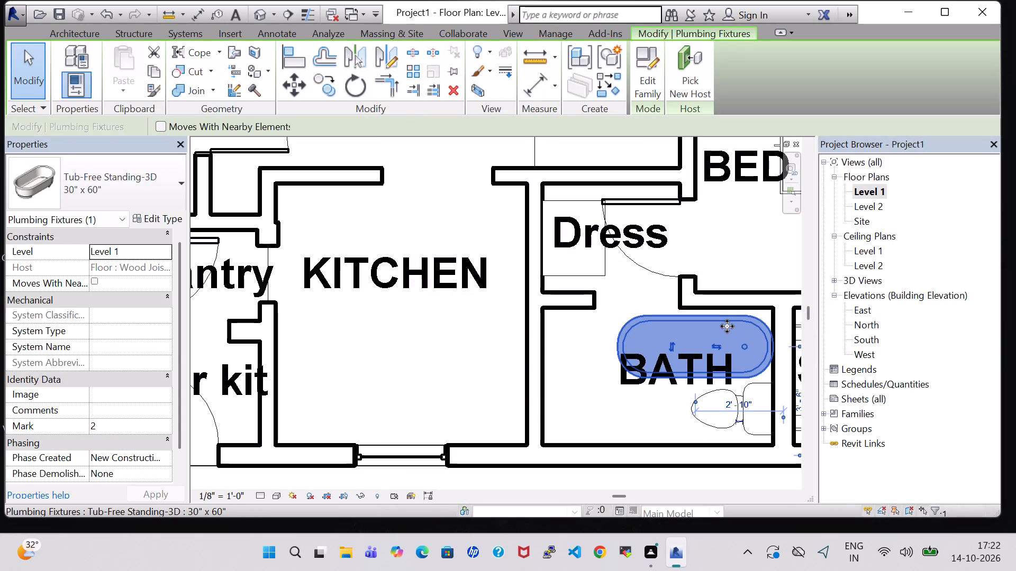
pyautogui.press('Up')
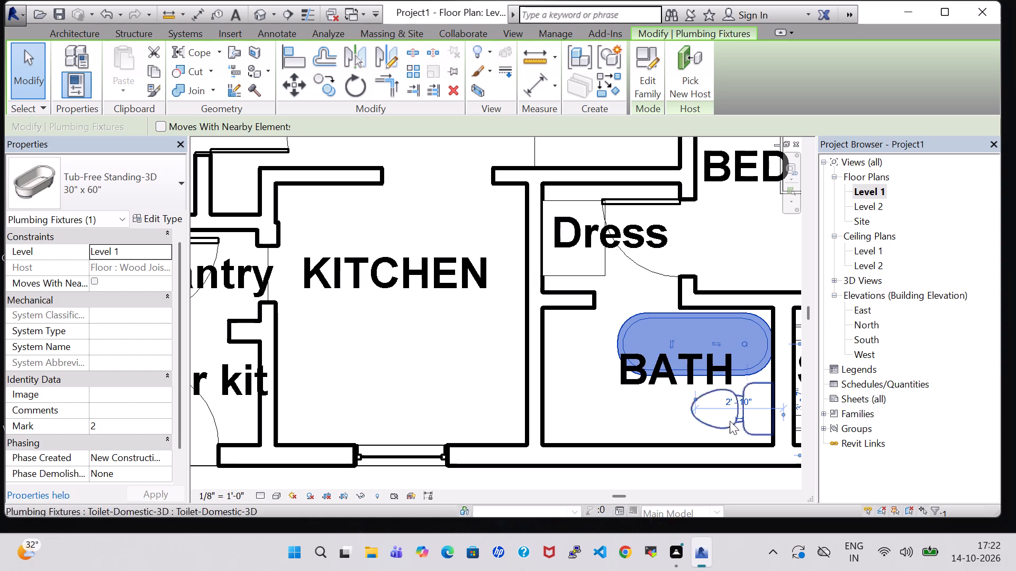
# Nudge the BATH's toilet one increment south and one increment west.
pyautogui.click(726, 419)
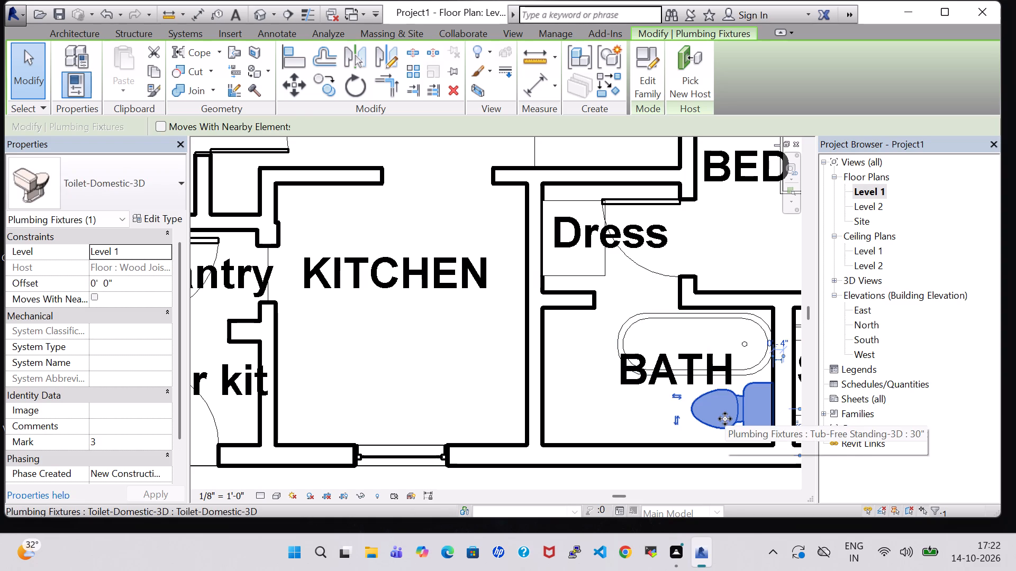
pyautogui.press('Down')
pyautogui.press('Left')
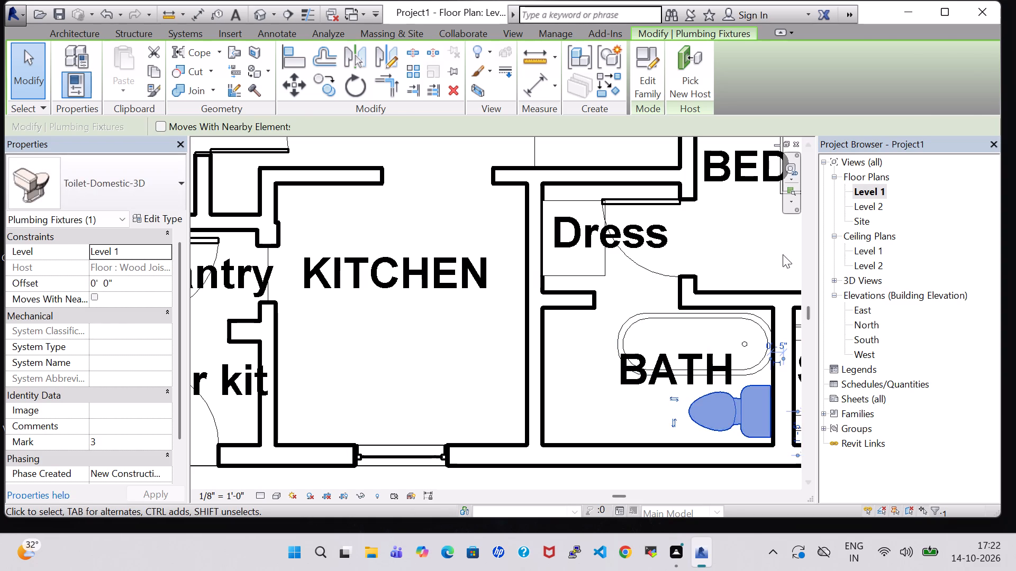
pyautogui.click(763, 254)
# Load the Sink Vanity-Square family from the US Imperial library's Plumbing, MEP, Fixtures, Sinks folder.
pyautogui.click(154, 69)
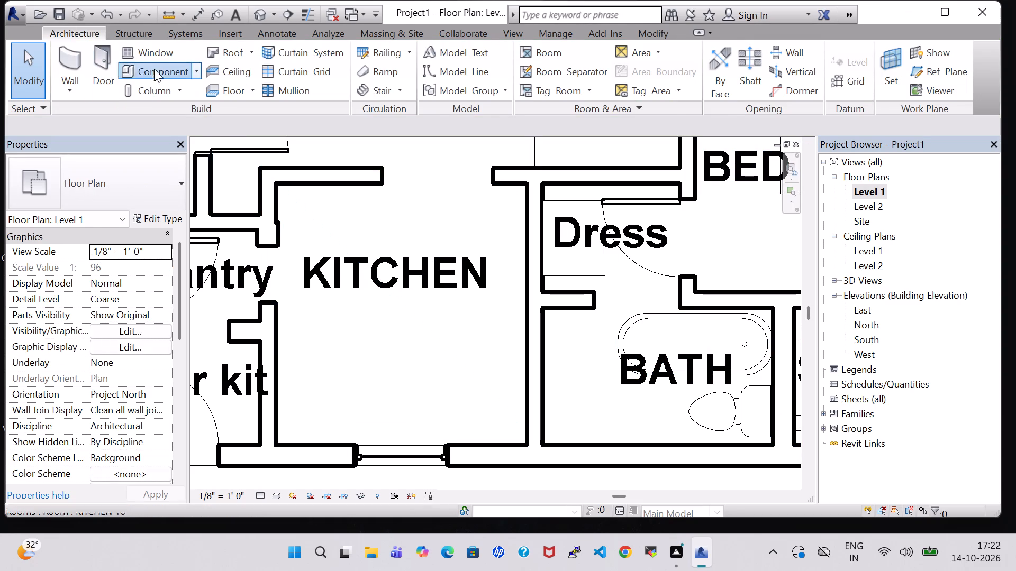
pyautogui.click(652, 72)
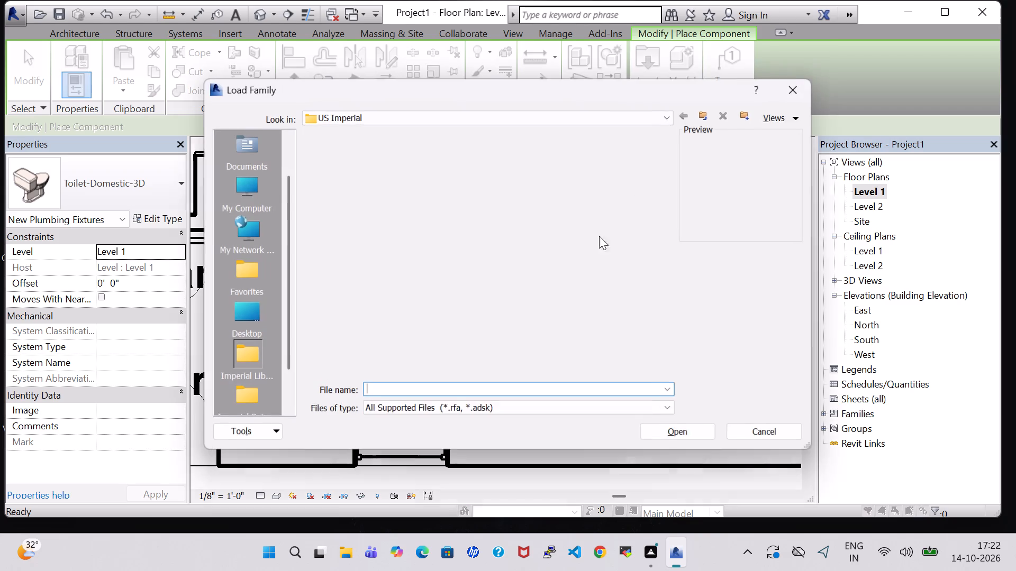
pyautogui.scroll(-1, 443, 293)
pyautogui.scroll(-2, 469, 240)
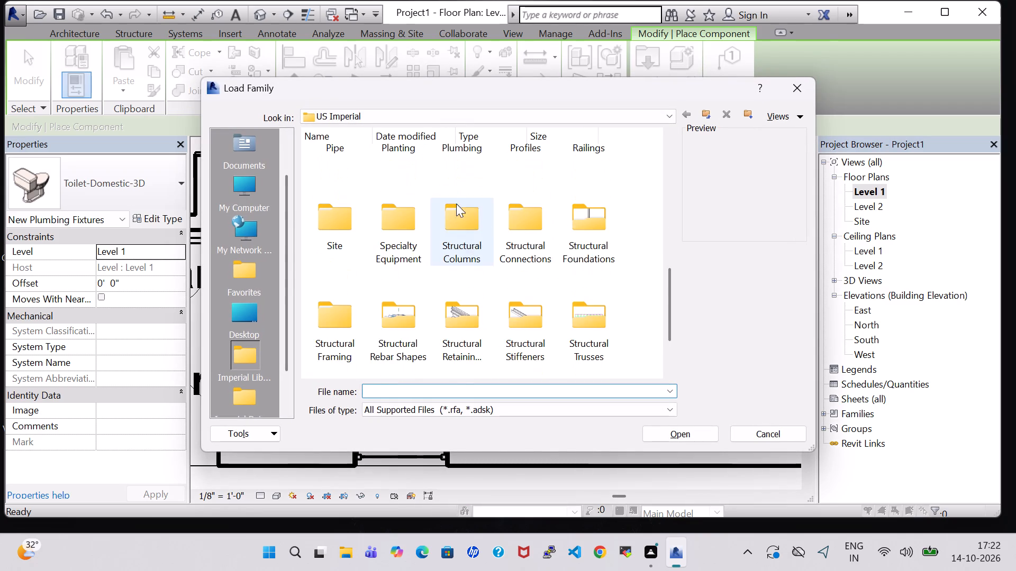
pyautogui.scroll(1, 449, 186)
pyautogui.doubleClick(466, 250)
pyautogui.doubleClick(327, 172)
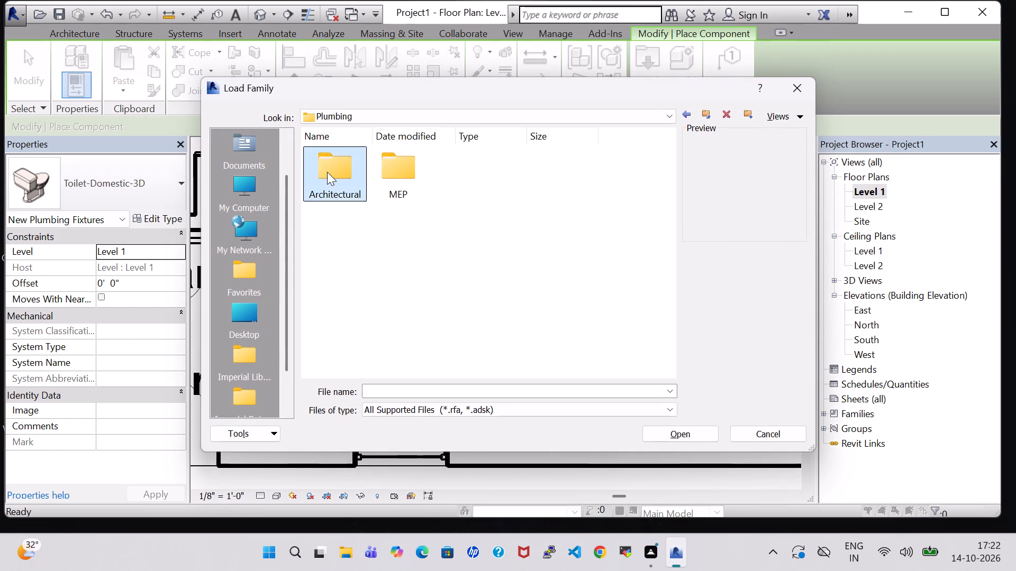
pyautogui.doubleClick(394, 179)
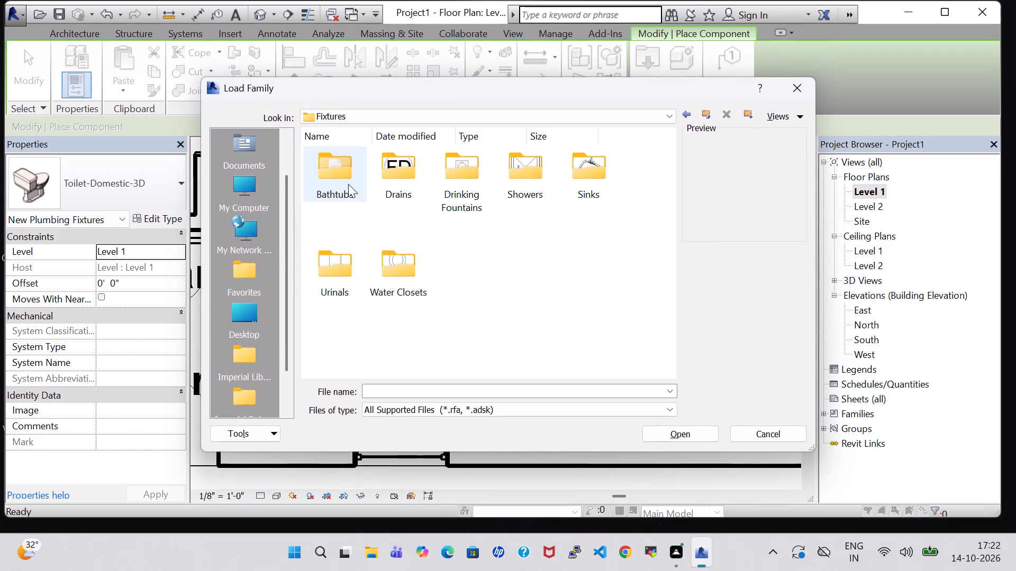
pyautogui.doubleClick(586, 173)
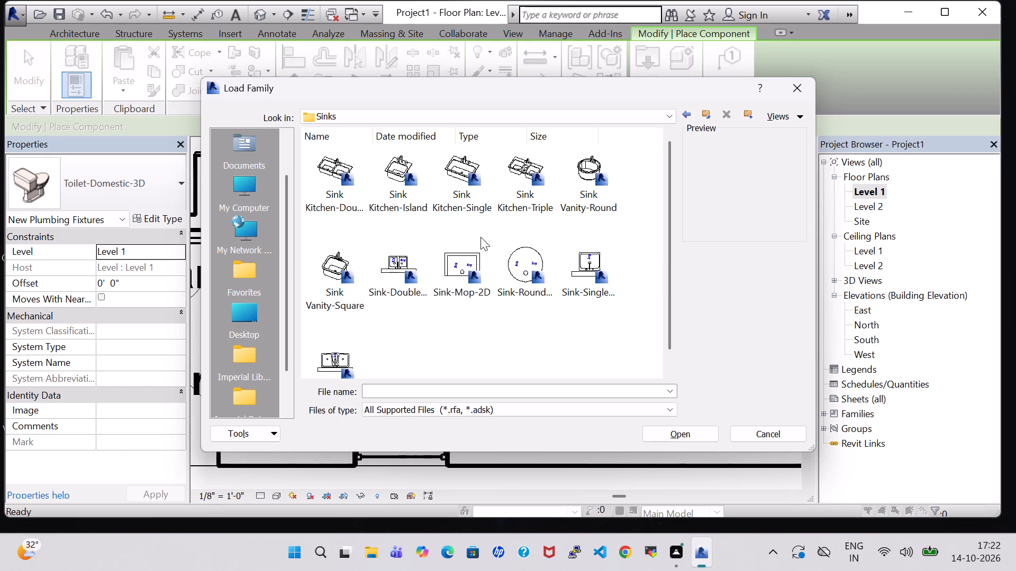
pyautogui.click(335, 272)
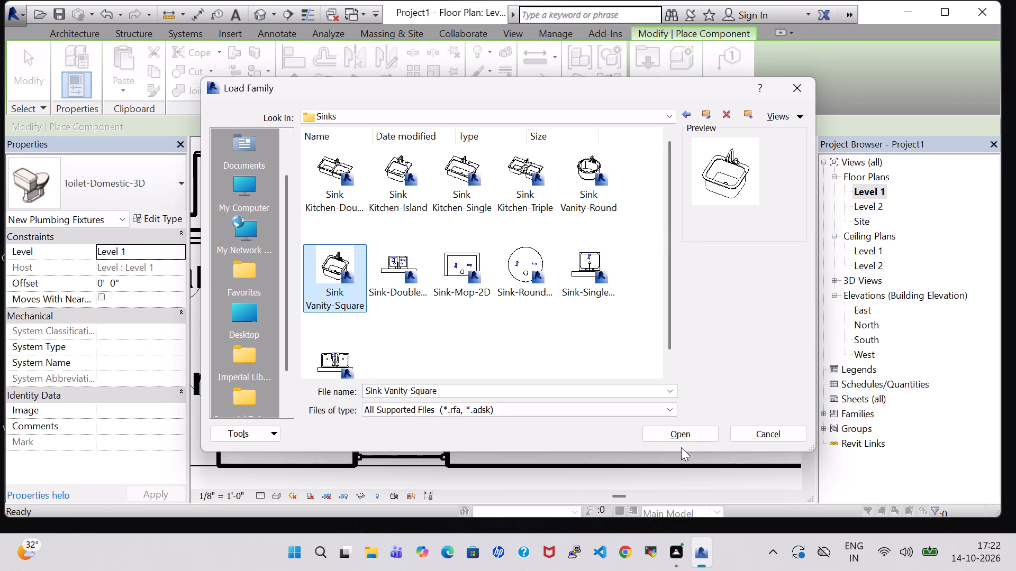
pyautogui.click(683, 438)
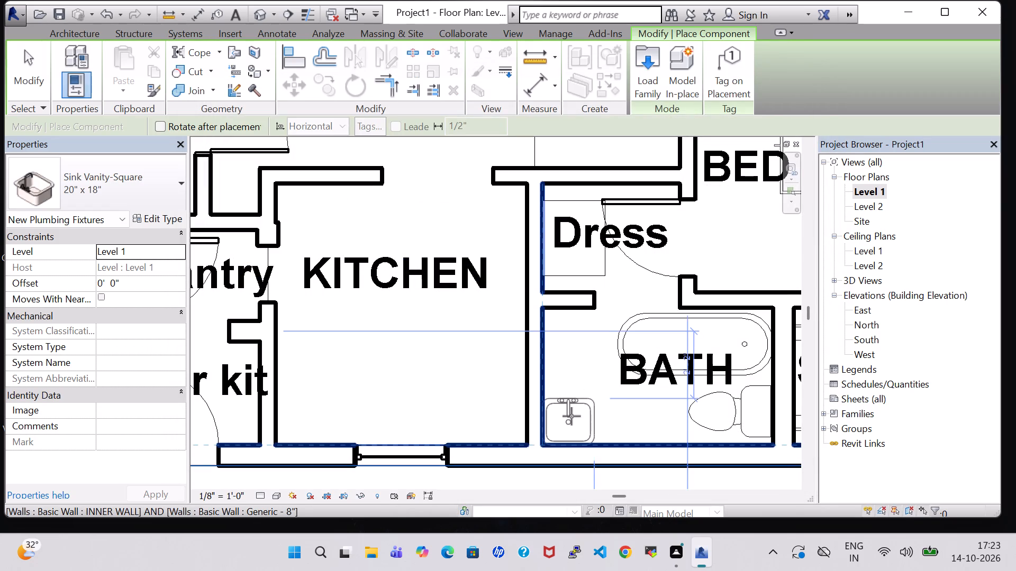
# Place a 20" x 18" Sink Vanity-Square in the BATH's southwest corner with its faucet against the south wall.
pyautogui.press('space')
pyautogui.press('space')
pyautogui.click(585, 416)
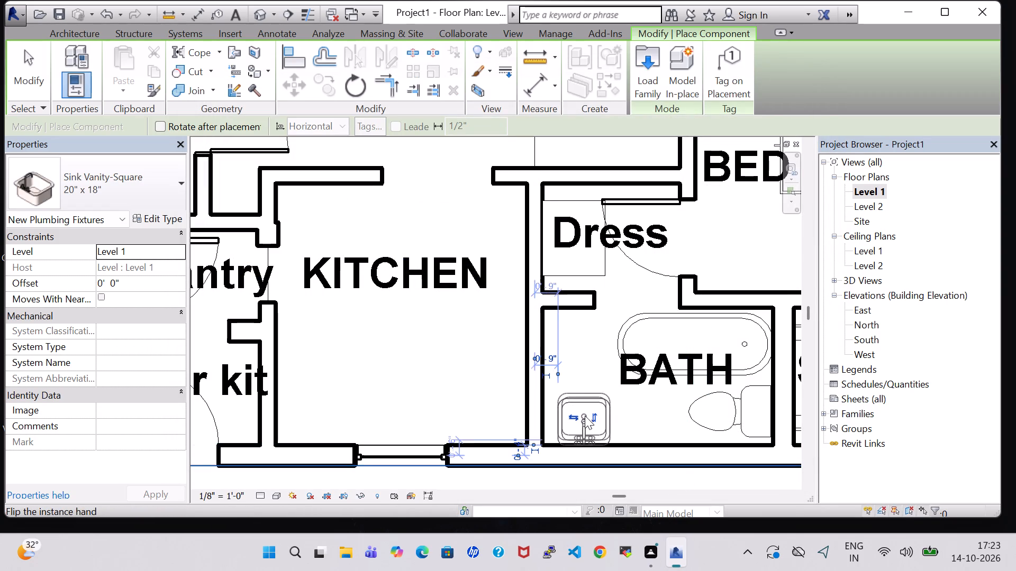
pyautogui.press('Escape')
pyautogui.press('Escape')
# Set the BATH sink's Offset from Level 1 to 2' 0".
pyautogui.click(592, 411)
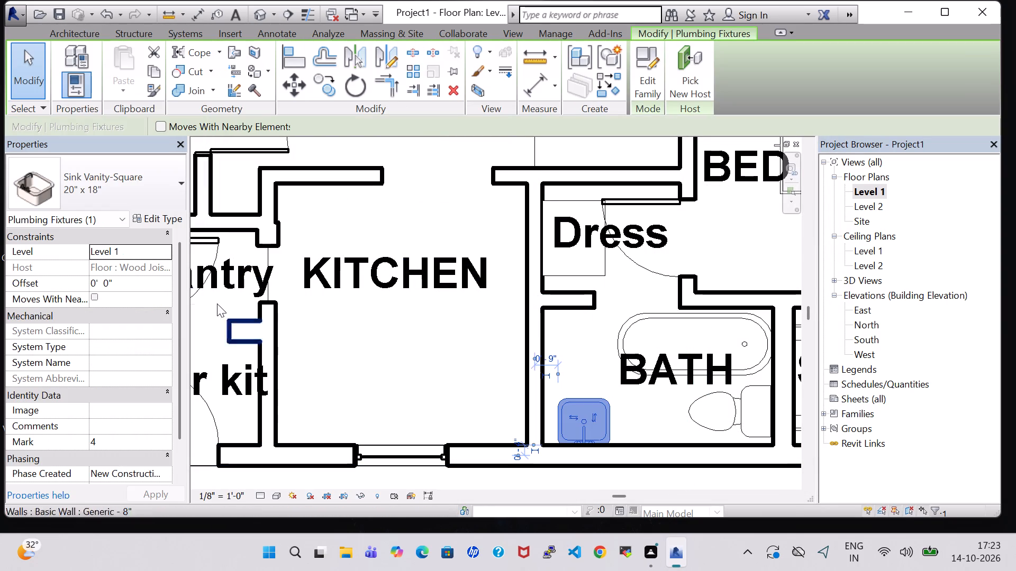
pyautogui.click(97, 279)
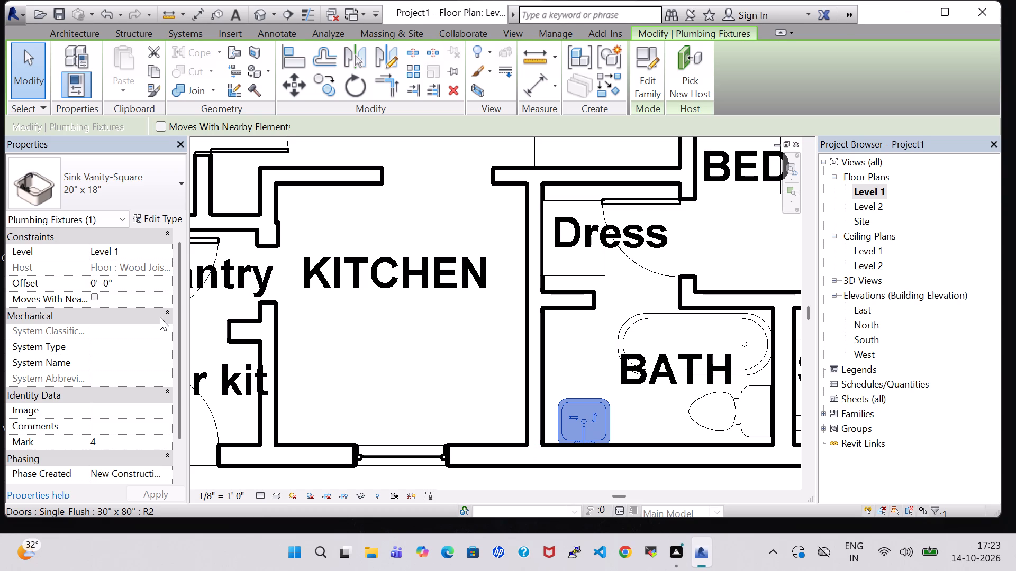
pyautogui.press('BackSpace')
pyautogui.press('2')
pyautogui.press('Return')
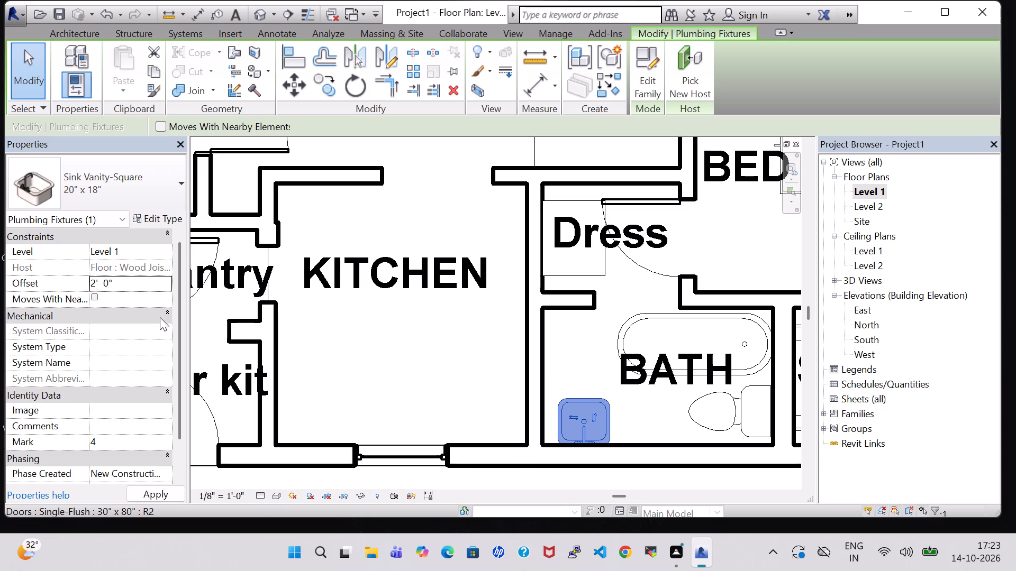
# Place a 20" x 18" Sink Vanity-Square in the D/BATH with its faucet against the south wall, beside the open door leaf.
pyautogui.scroll(-5, 340, 372)
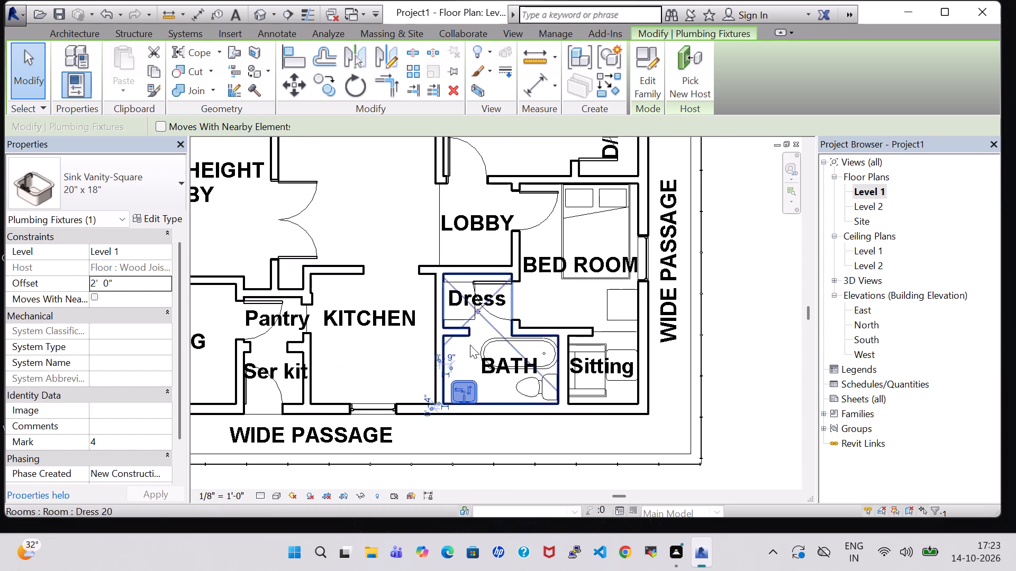
pyautogui.moveTo(732, 318); pyautogui.dragTo(738, 384, button='middle')
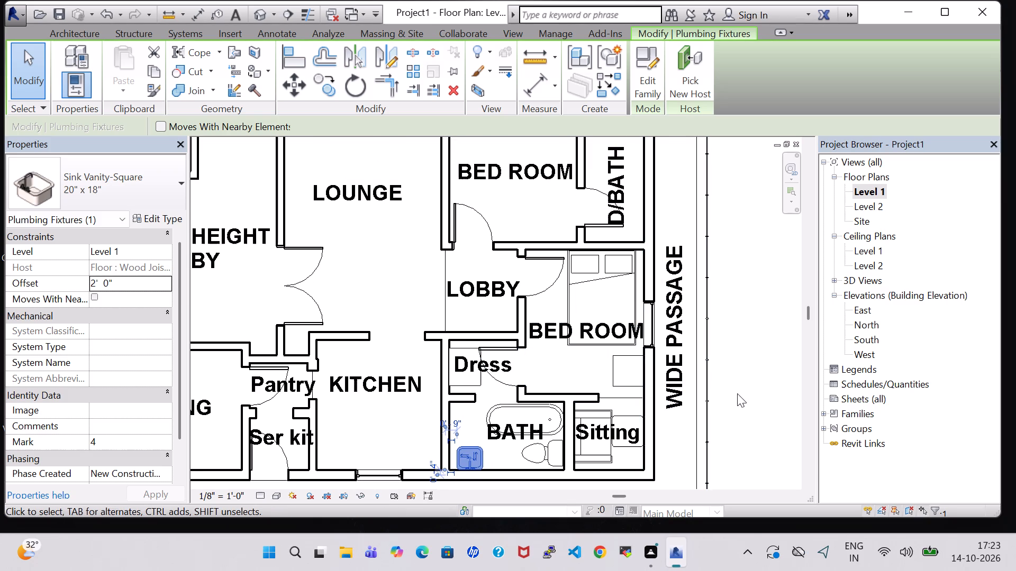
pyautogui.moveTo(737, 393); pyautogui.dragTo(739, 426, button='middle')
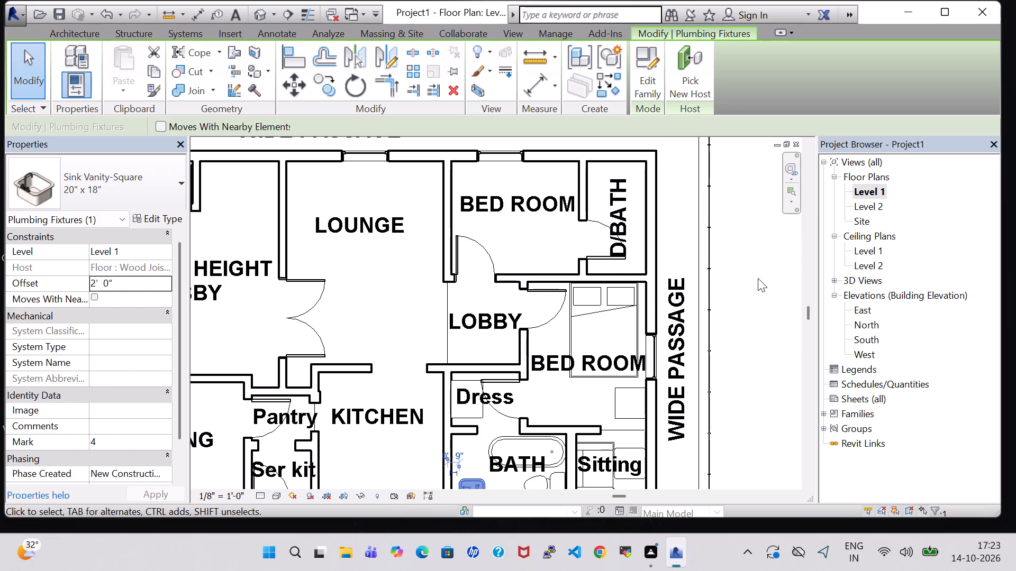
pyautogui.moveTo(758, 278); pyautogui.dragTo(751, 347, button='middle')
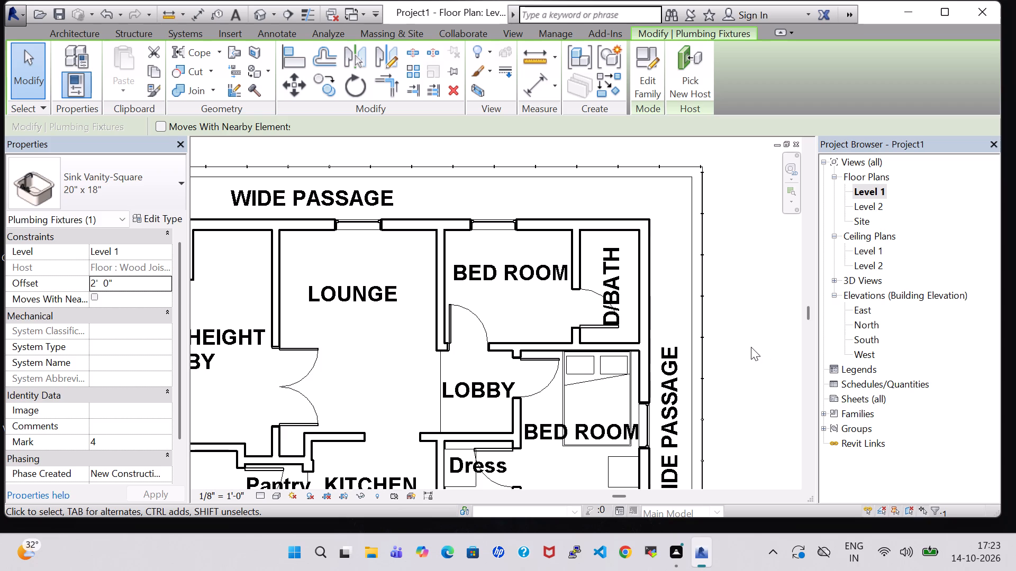
pyautogui.click(81, 34)
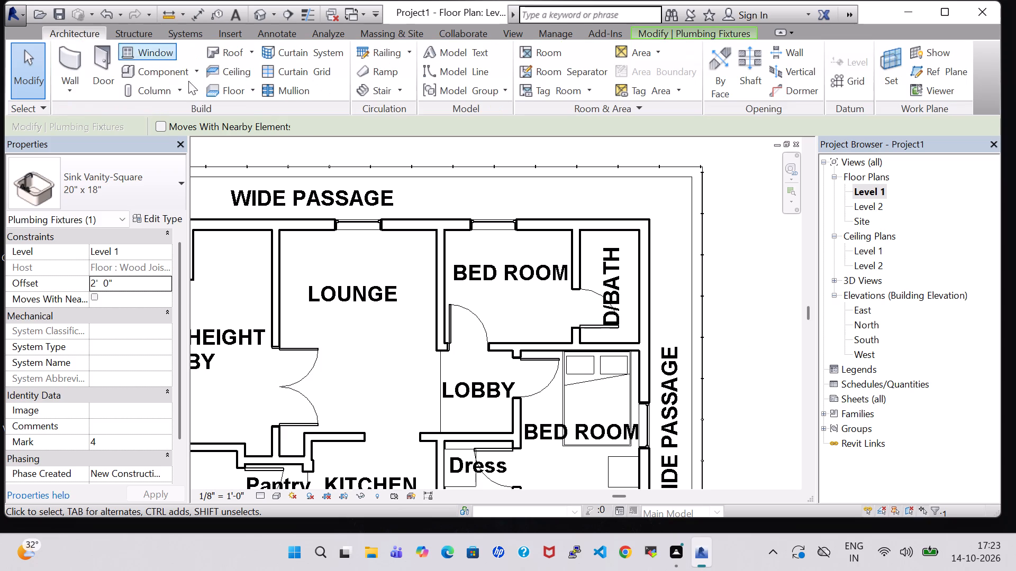
pyautogui.click(158, 75)
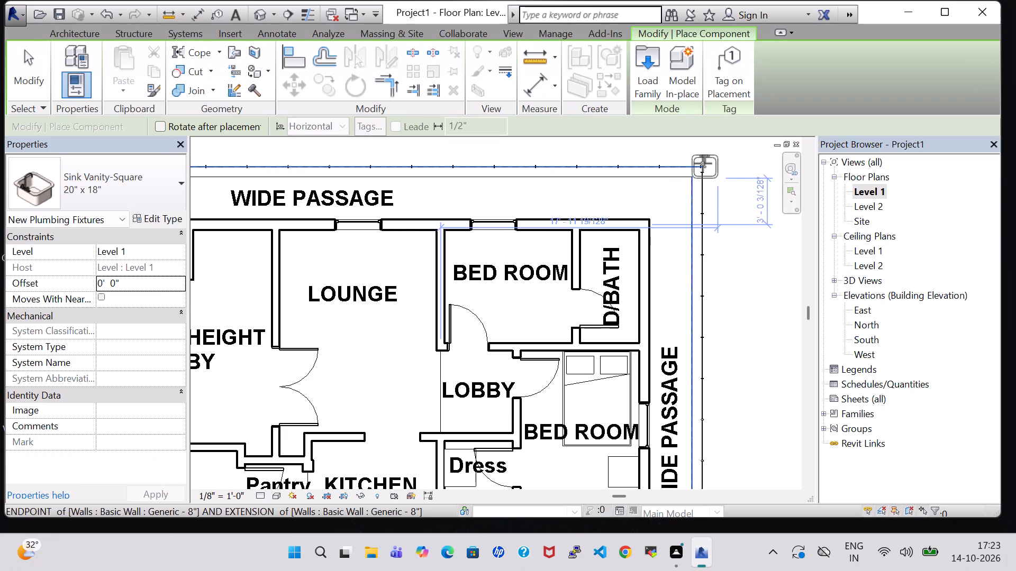
pyautogui.scroll(4, 614, 271)
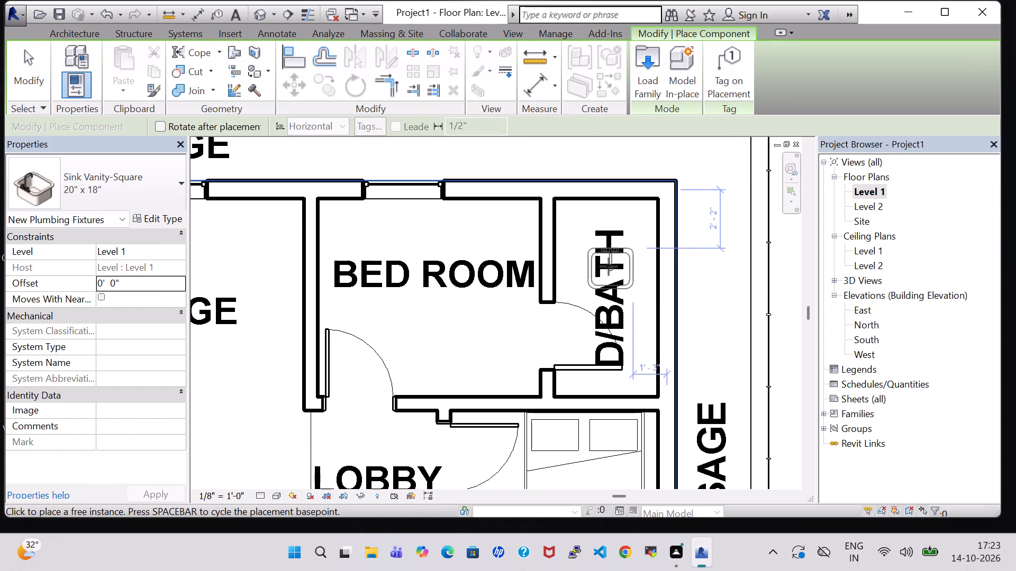
pyautogui.press('space')
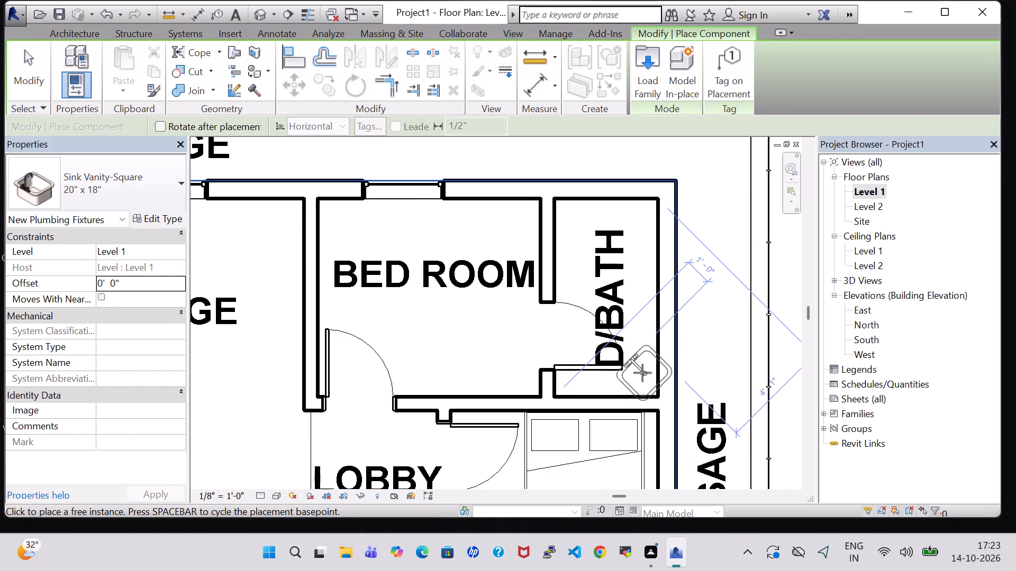
pyautogui.press('space')
pyautogui.press('space')
pyautogui.press('space')
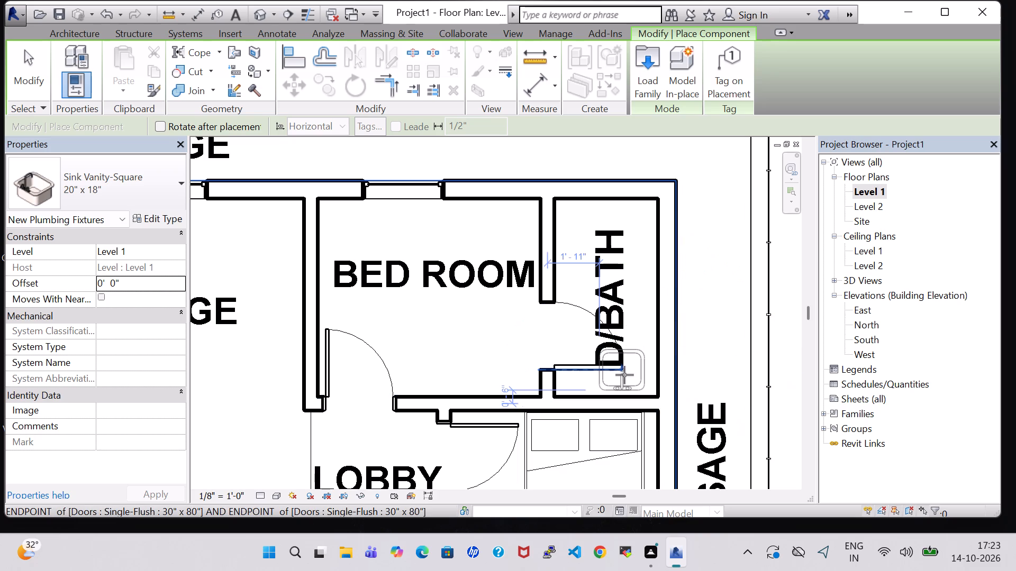
pyautogui.click(623, 381)
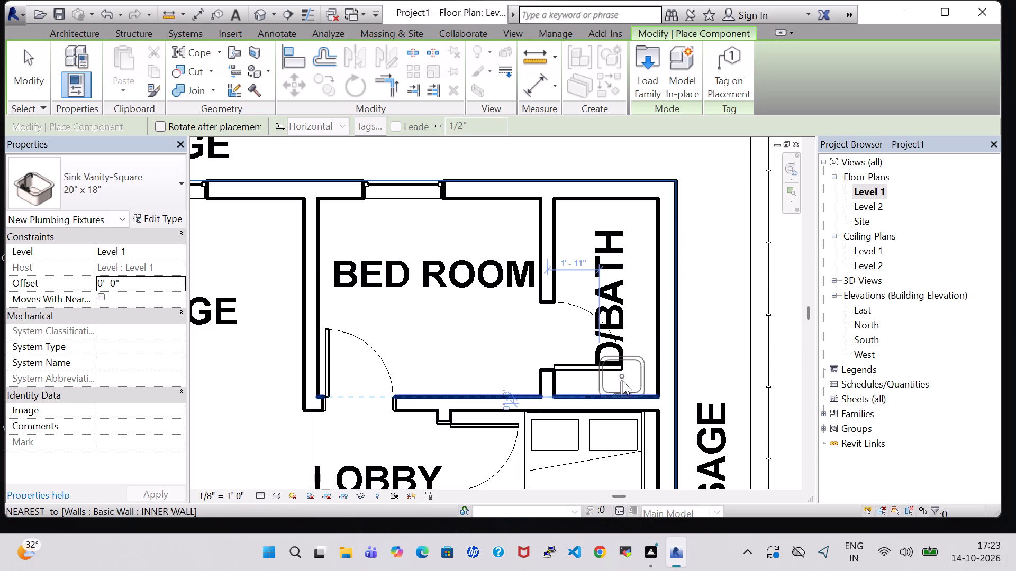
pyautogui.press('Escape')
pyautogui.press('Escape')
# Set the D/BATH sink's Offset from Level 1 to 2' 0".
pyautogui.click(644, 374)
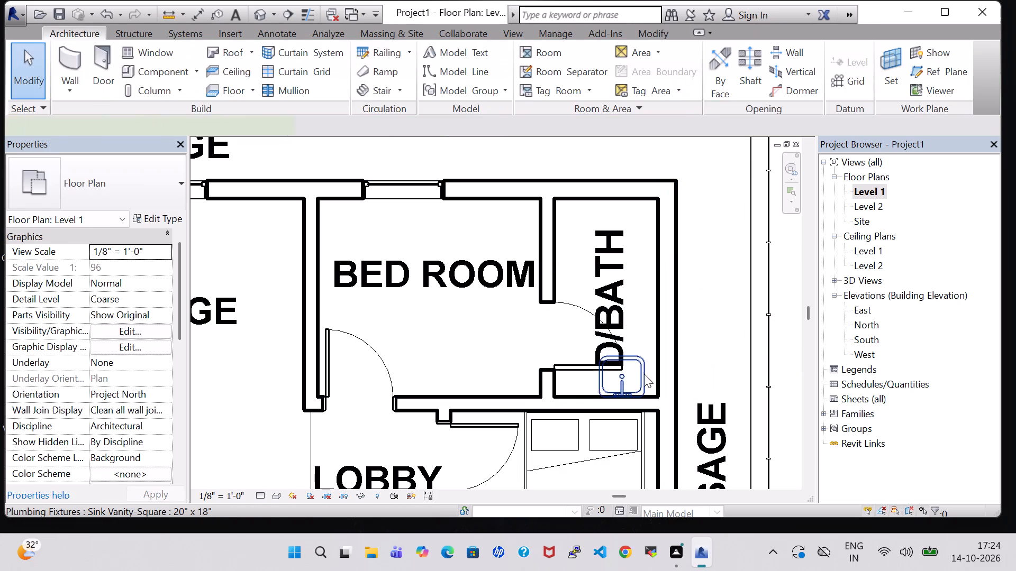
pyautogui.click(95, 283)
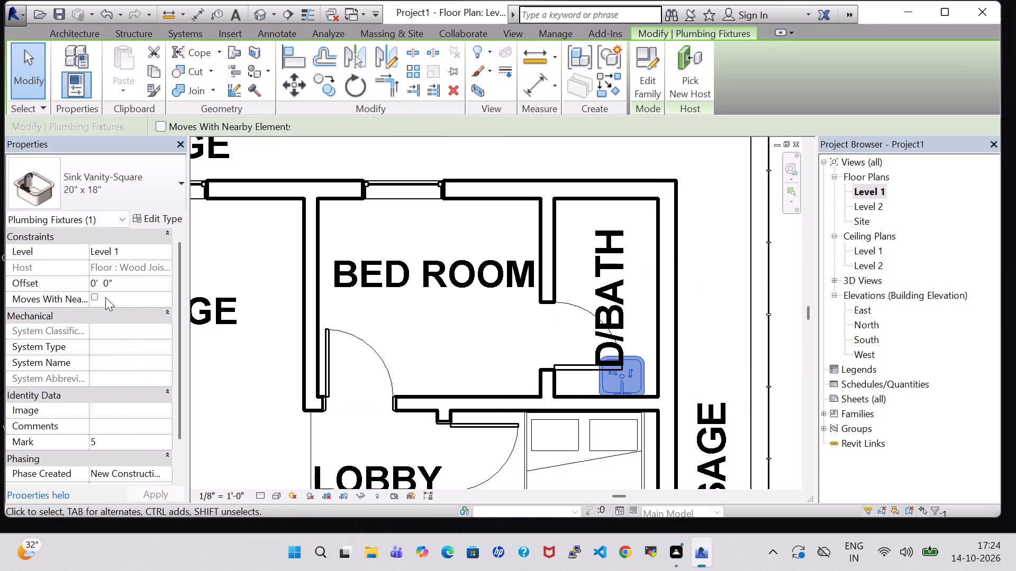
pyautogui.press('Right')
pyautogui.press('BackSpace')
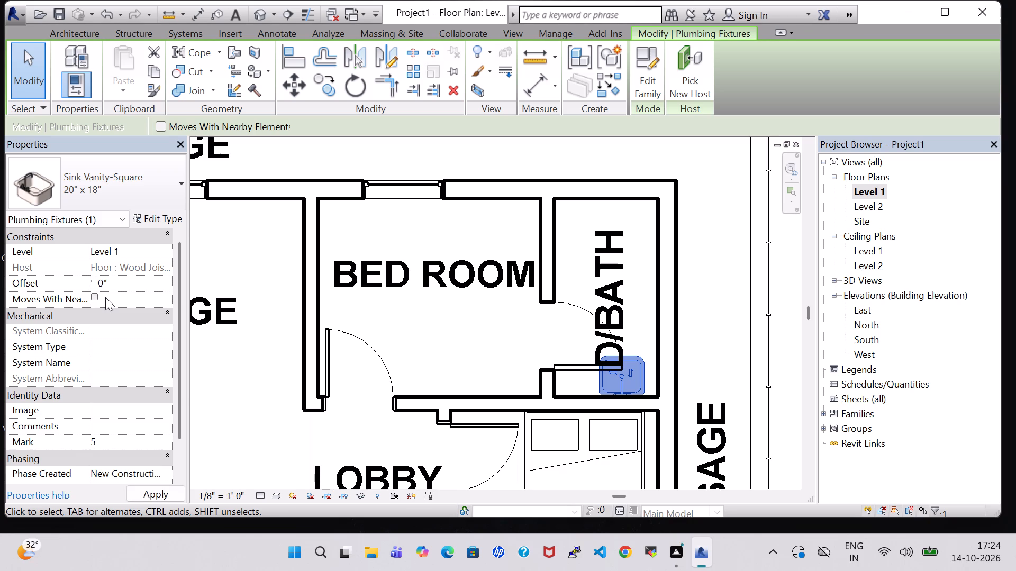
pyautogui.press('2')
pyautogui.press('Return')
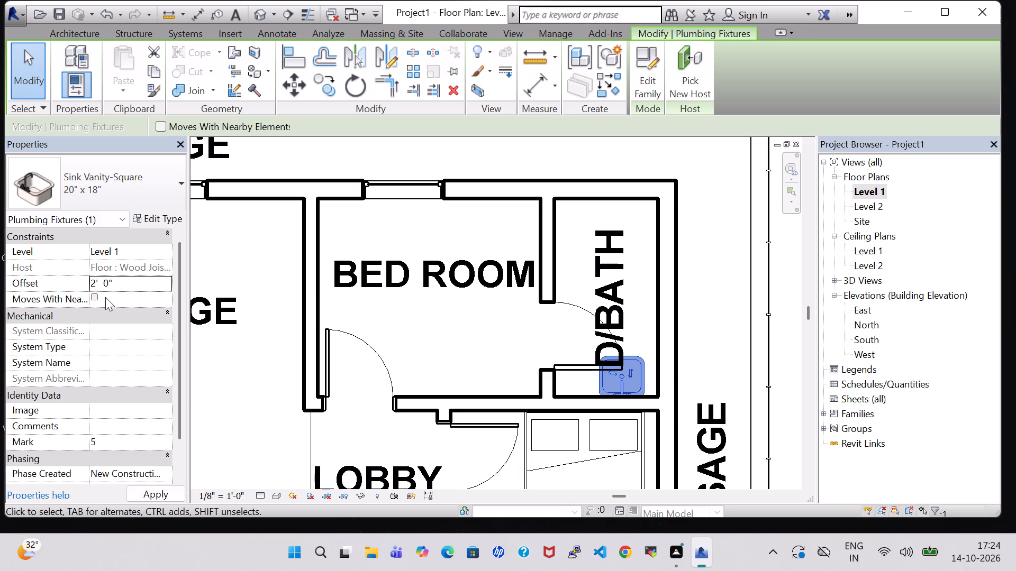
pyautogui.click(716, 296)
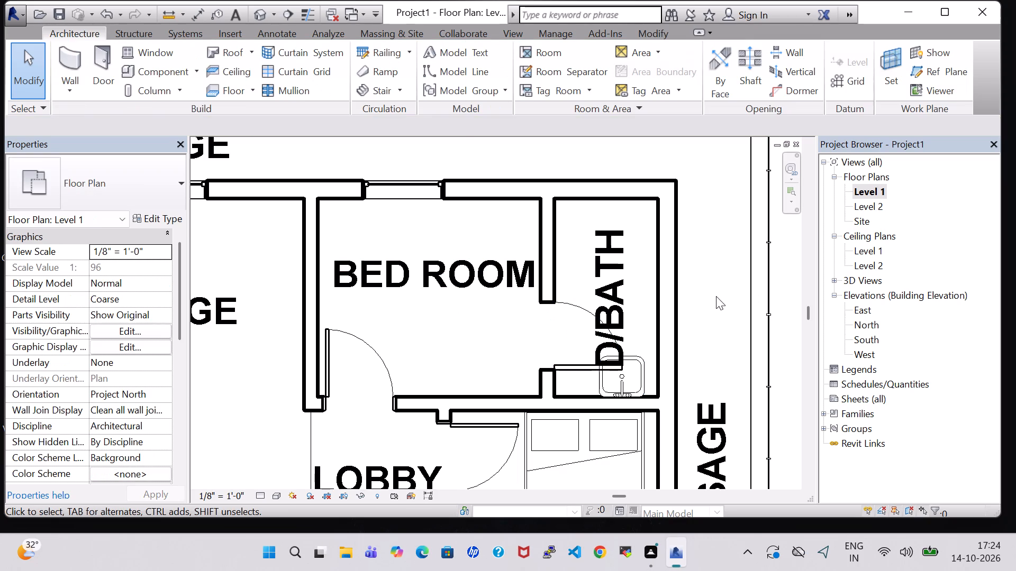
# Place a Toilet-Domestic-3D facing south against the D/BATH's north wall, in line with the sink.
pyautogui.click(160, 75)
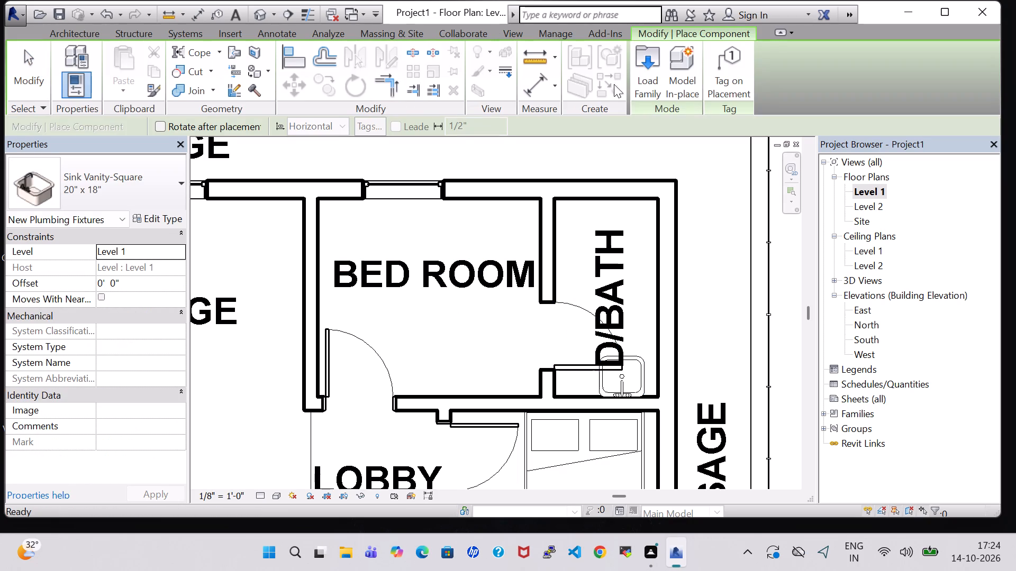
pyautogui.click(86, 186)
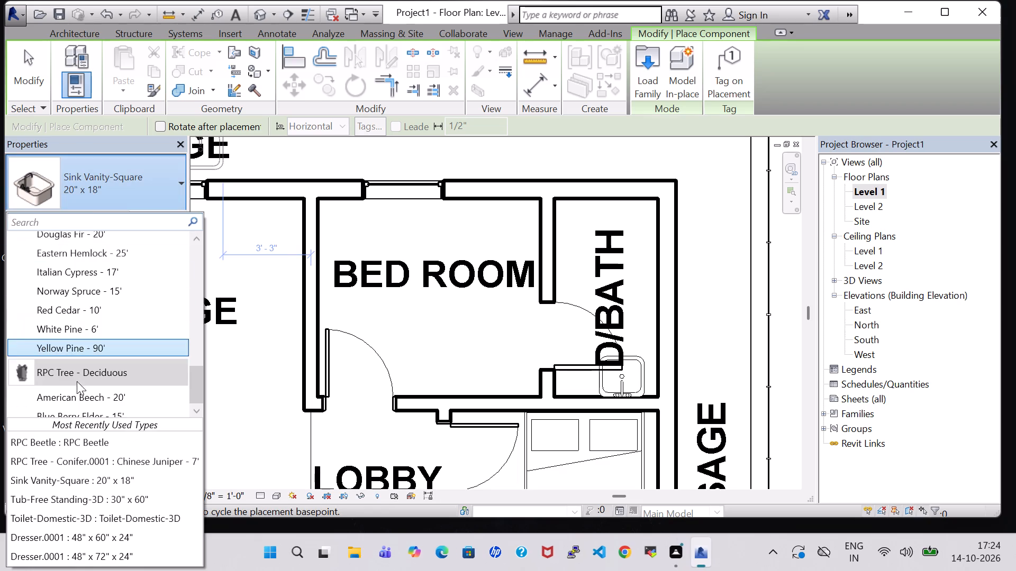
pyautogui.click(71, 517)
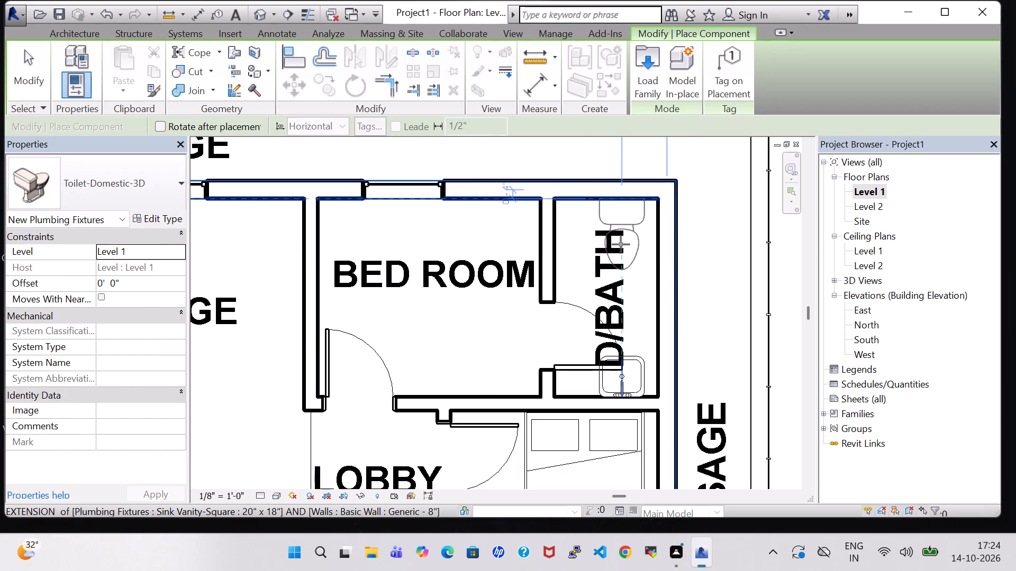
pyautogui.click(621, 244)
pyautogui.press('Escape')
pyautogui.press('Escape')
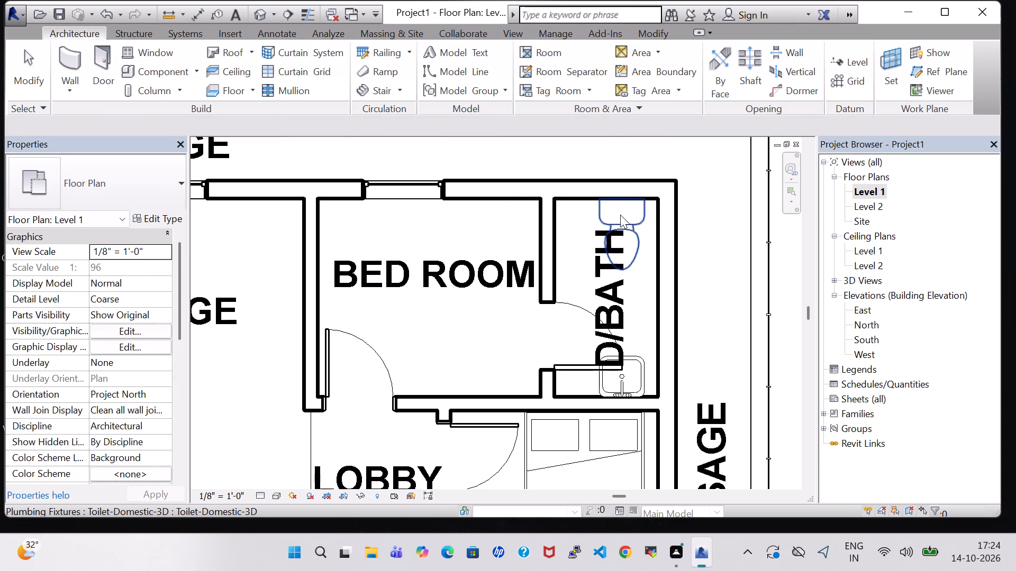
# Nudge the D/BATH's toilet three increments east.
pyautogui.click(620, 215)
pyautogui.press('Right')
pyautogui.press('Right')
pyautogui.press('Right')
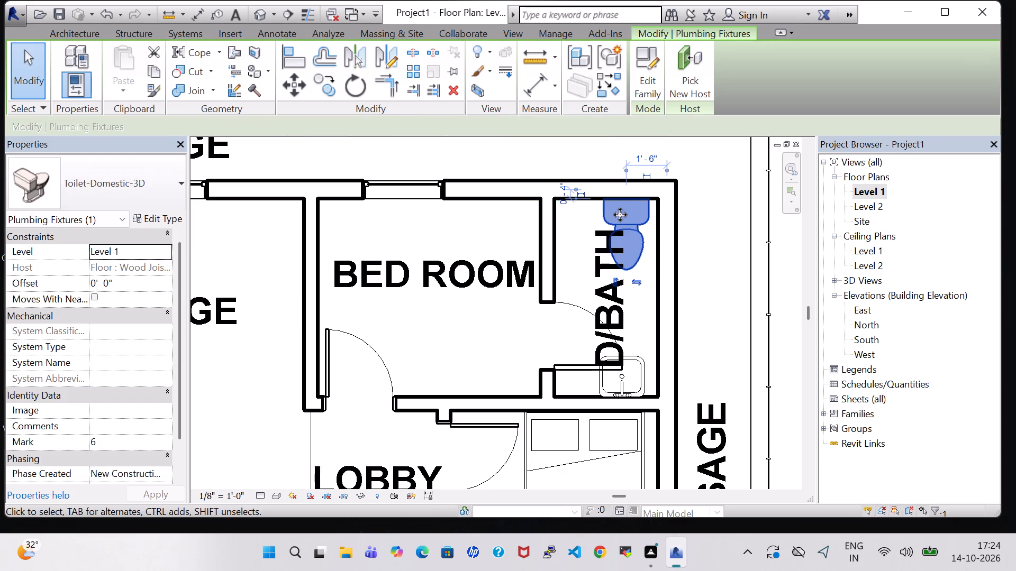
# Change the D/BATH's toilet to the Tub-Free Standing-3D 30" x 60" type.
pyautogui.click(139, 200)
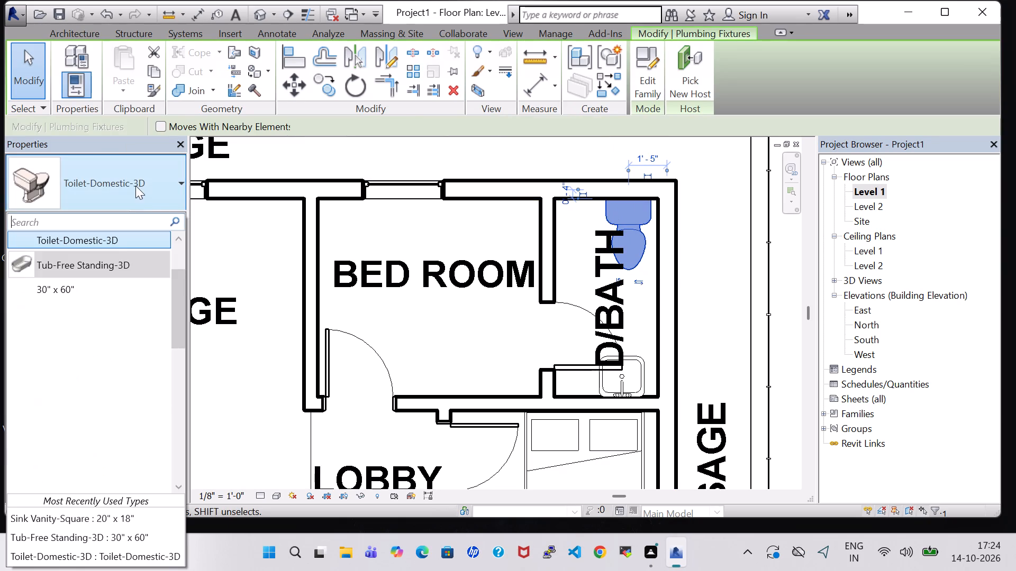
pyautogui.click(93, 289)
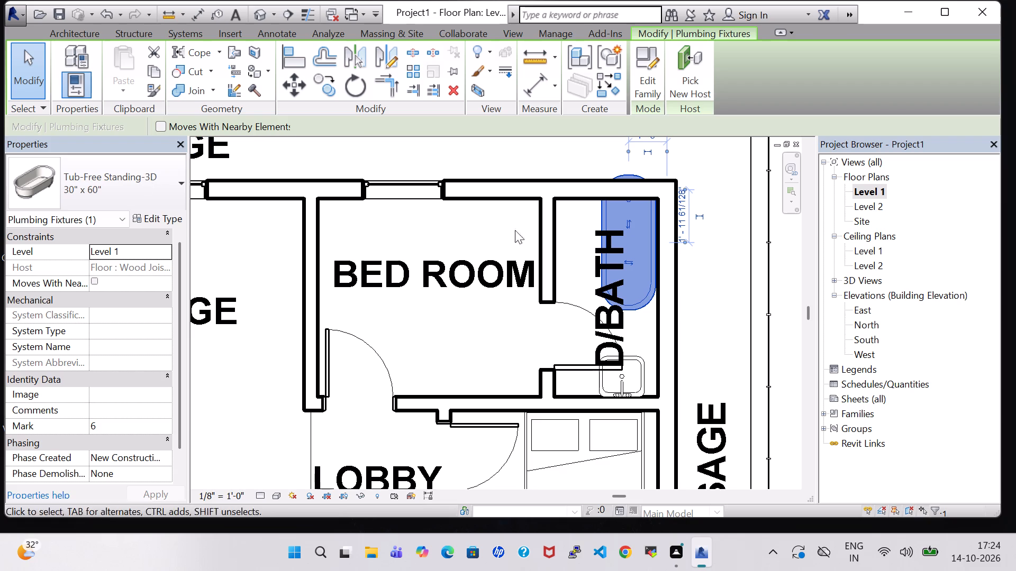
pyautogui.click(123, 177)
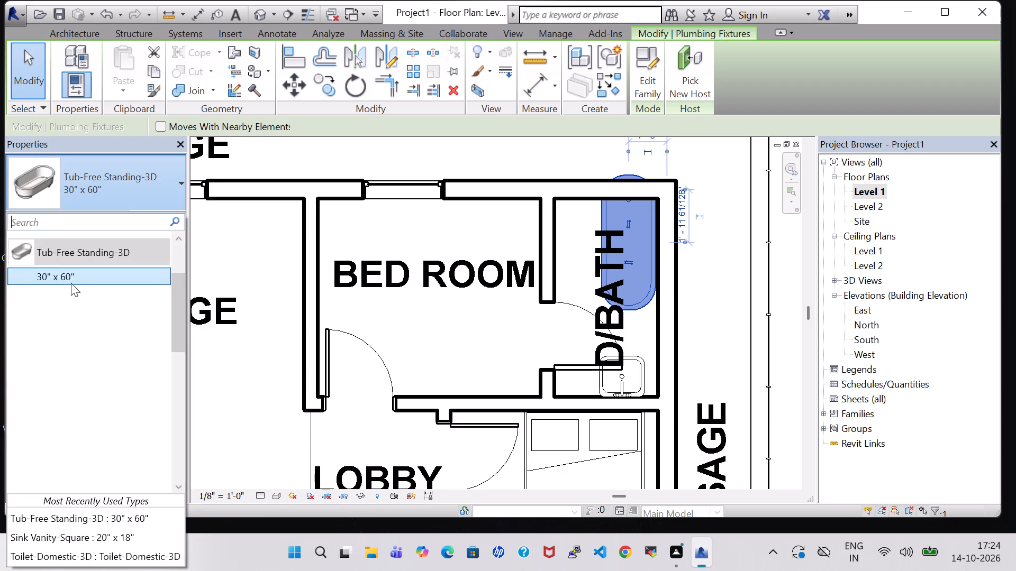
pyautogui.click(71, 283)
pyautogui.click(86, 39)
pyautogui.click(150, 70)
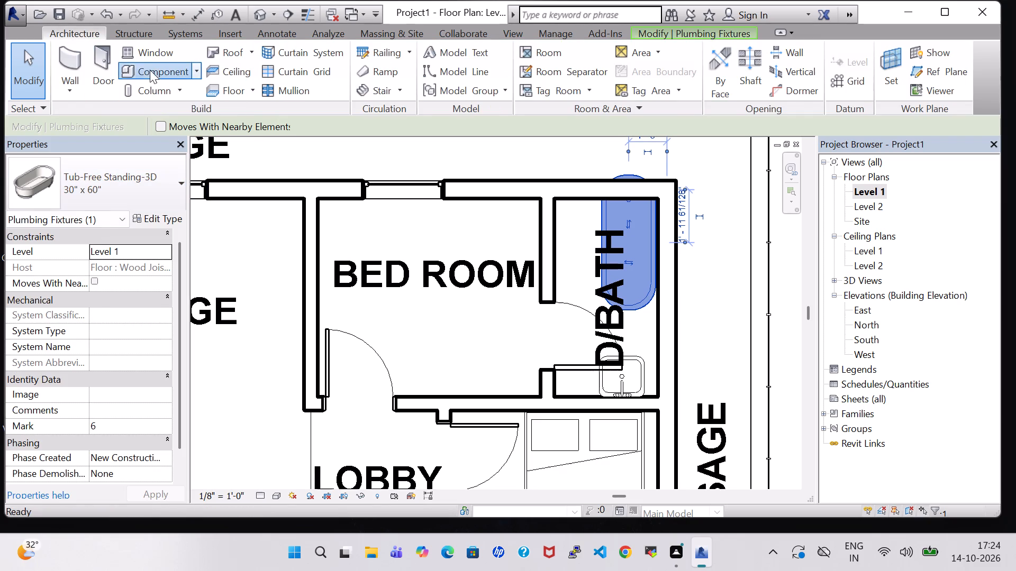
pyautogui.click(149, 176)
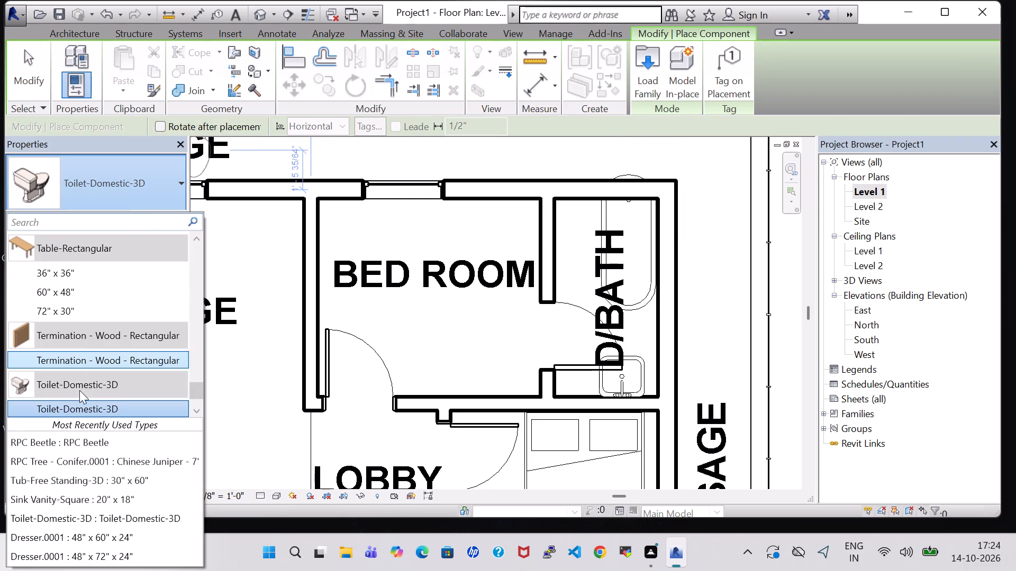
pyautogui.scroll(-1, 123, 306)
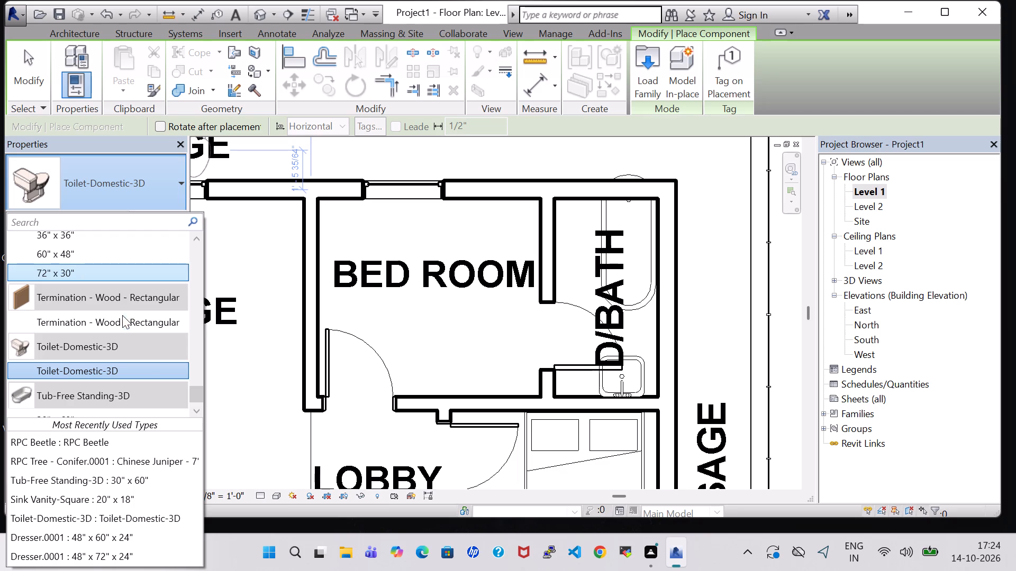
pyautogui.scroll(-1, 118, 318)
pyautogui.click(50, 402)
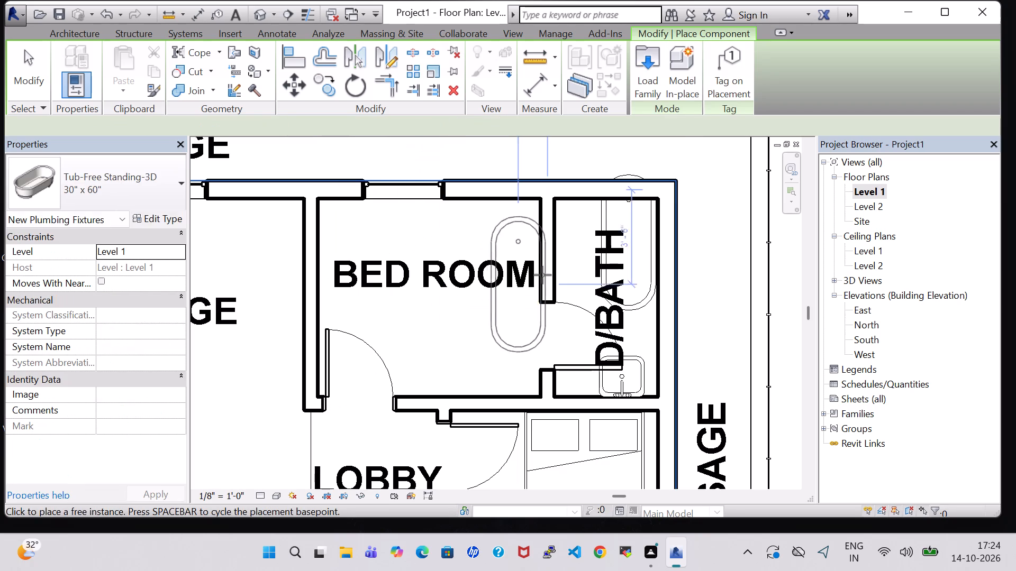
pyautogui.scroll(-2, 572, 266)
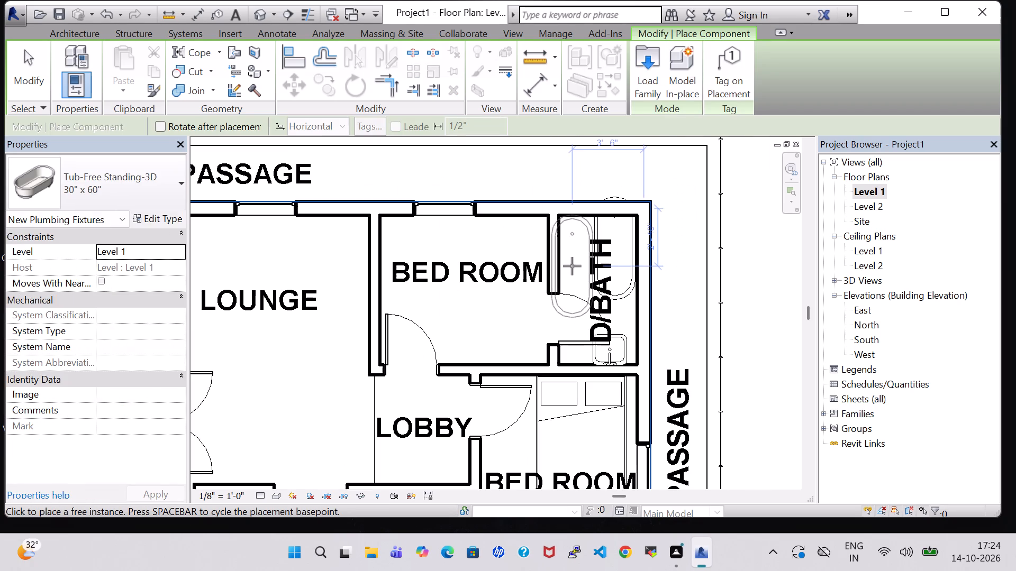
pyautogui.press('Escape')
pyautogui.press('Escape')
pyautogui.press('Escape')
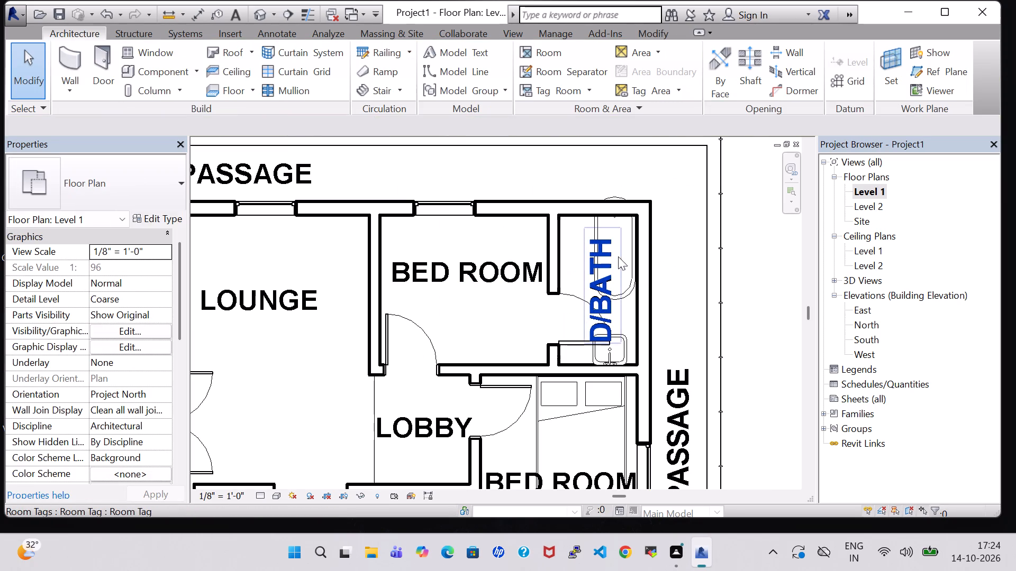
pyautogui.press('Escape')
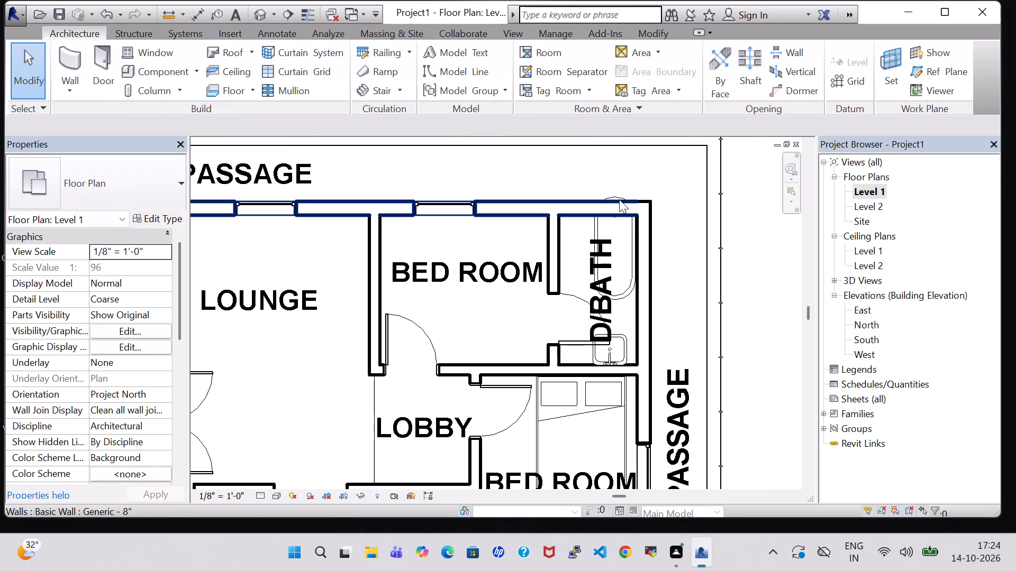
# Delete the free-standing tub at the north end of the D/BATH.
pyautogui.click(628, 293)
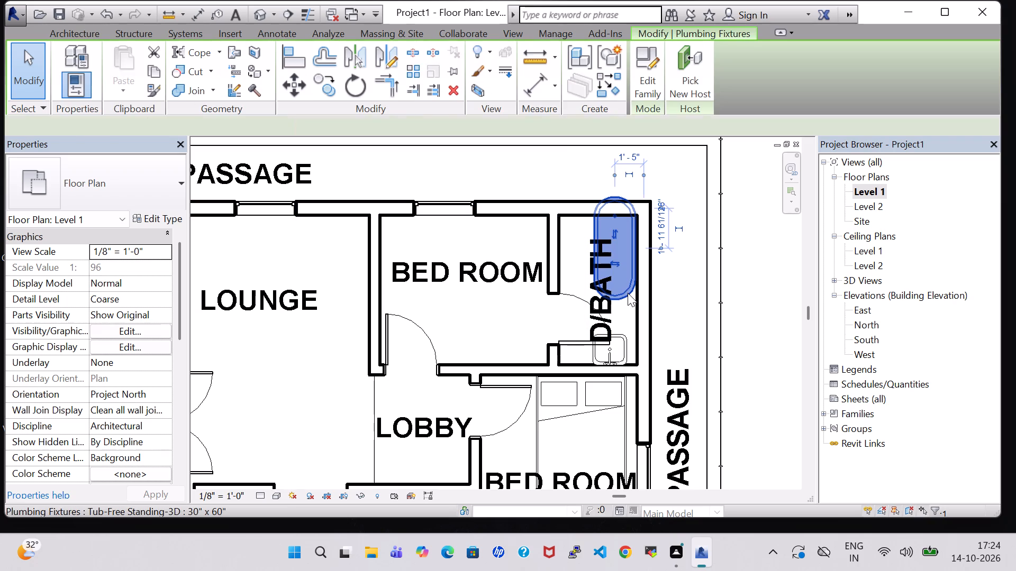
pyautogui.press('Delete')
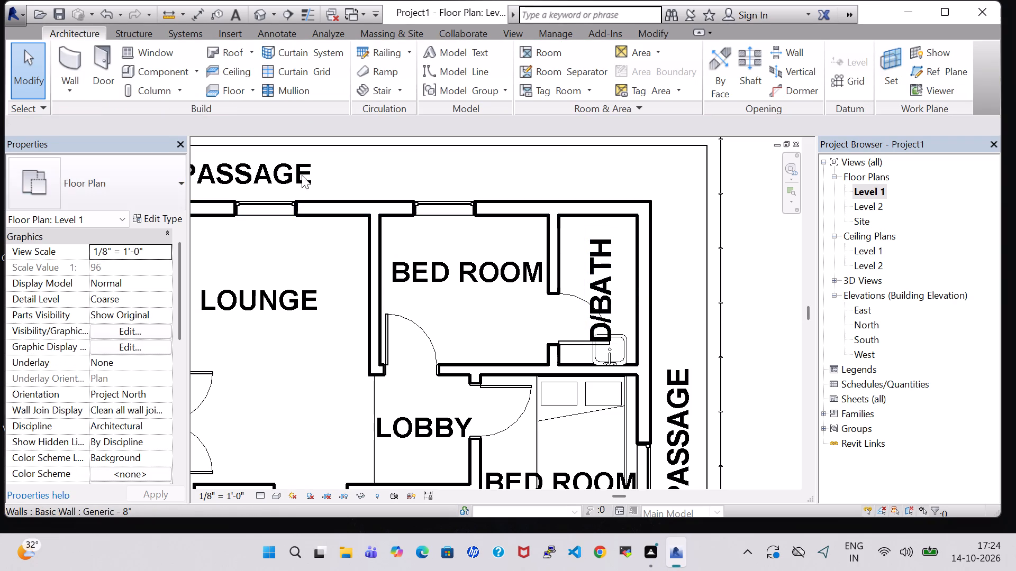
# Place a Toilet-Domestic-3D facing south against the D/BATH's north wall.
pyautogui.click(144, 73)
pyautogui.click(146, 181)
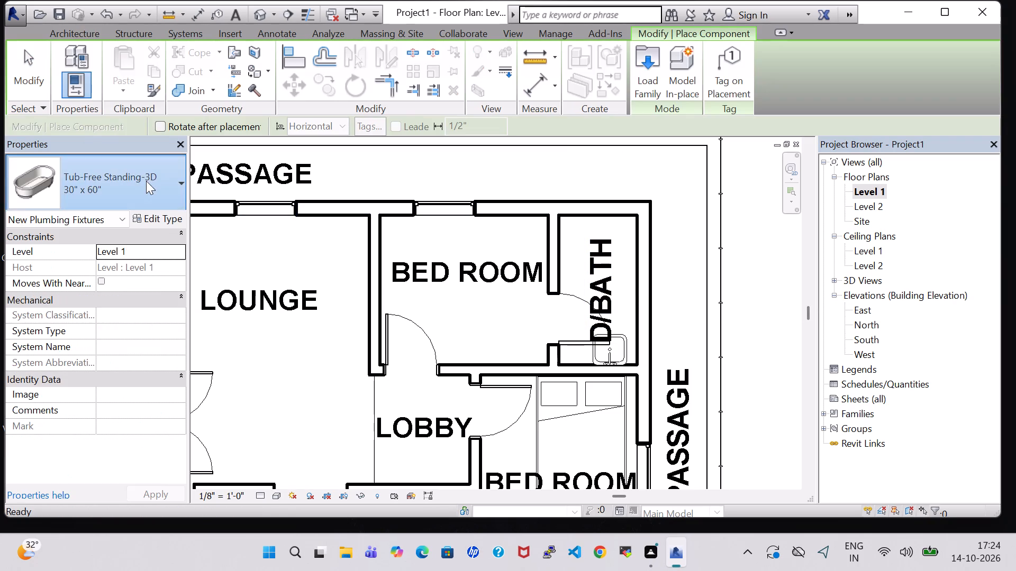
pyautogui.click(95, 352)
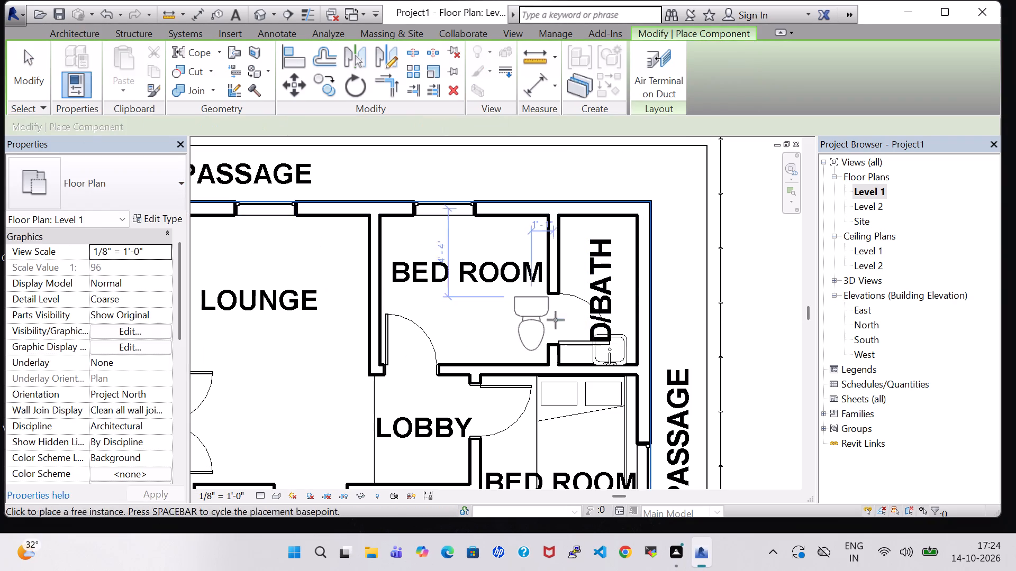
pyautogui.click(601, 245)
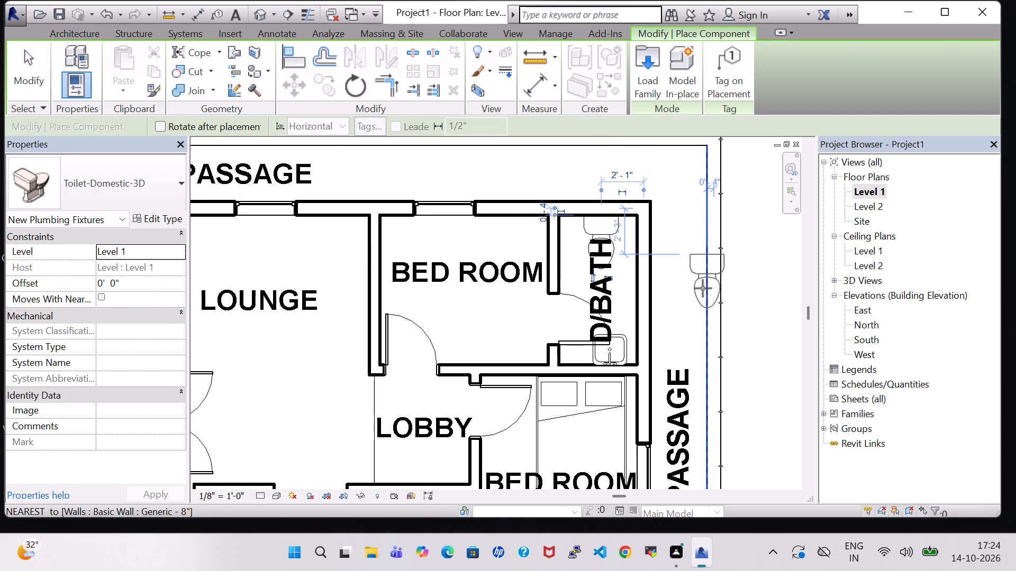
pyautogui.press('Escape')
pyautogui.press('Escape')
# Delete the vanity sink against the D/BATH's south wall.
pyautogui.click(621, 342)
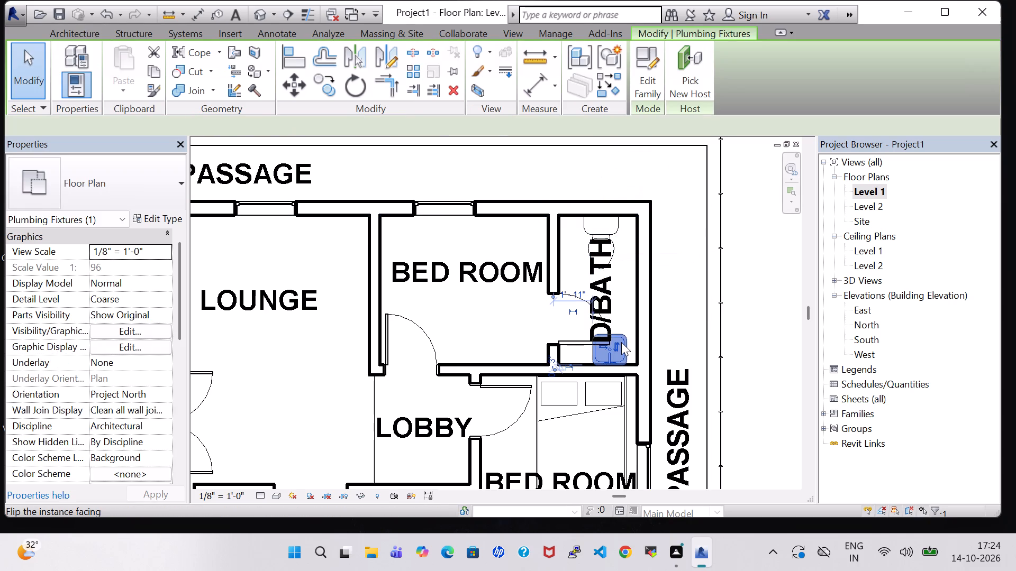
pyautogui.press('space')
pyautogui.press('Delete')
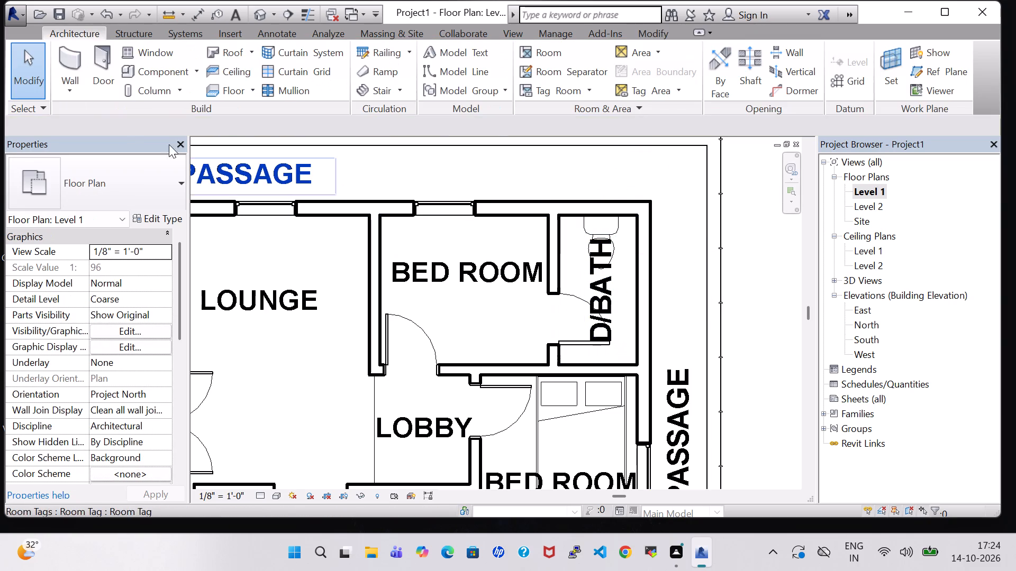
# Place a 20" x 18" Sink Vanity-Square in the D/BATH with its faucet against the west wall, just north of the door.
pyautogui.click(134, 73)
pyautogui.click(149, 182)
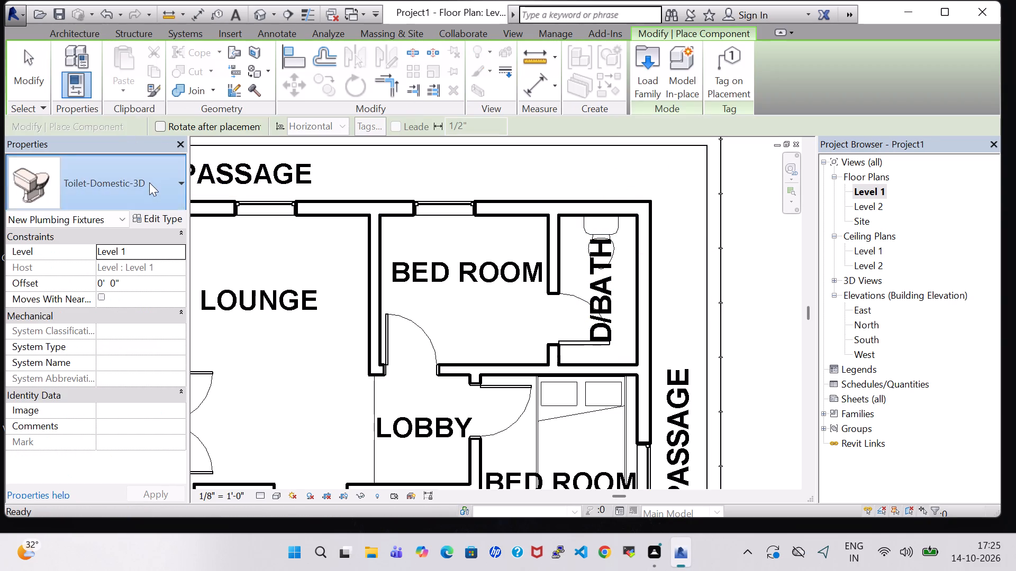
pyautogui.click(77, 498)
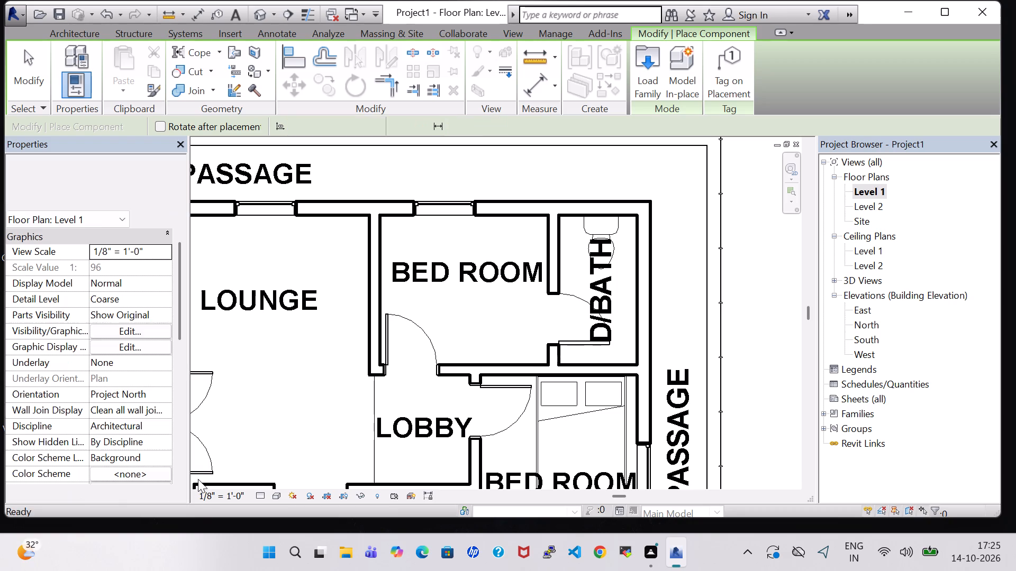
pyautogui.press('space')
pyautogui.press('space')
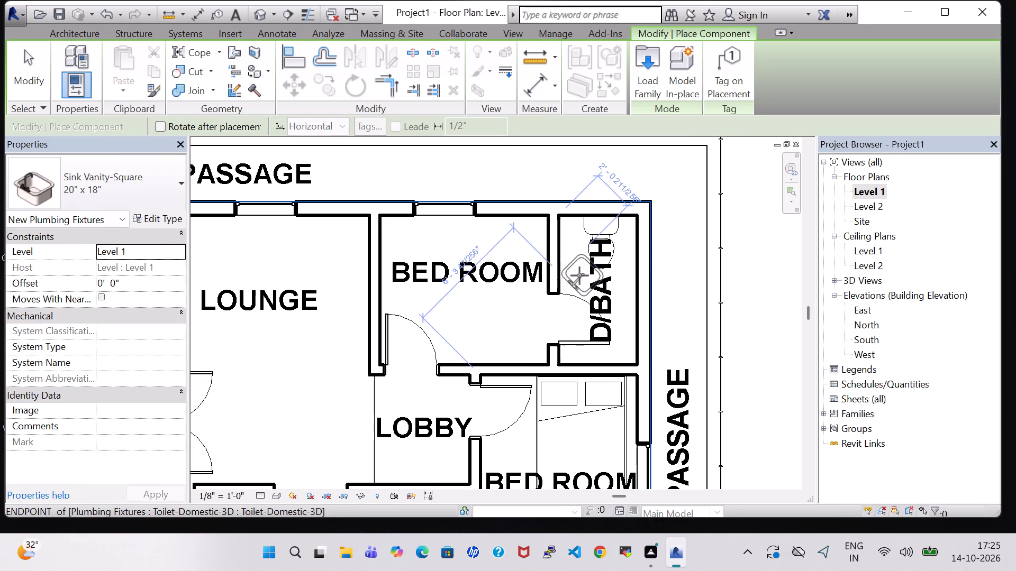
pyautogui.press('space')
pyautogui.press('space')
pyautogui.press('space')
pyautogui.press('space')
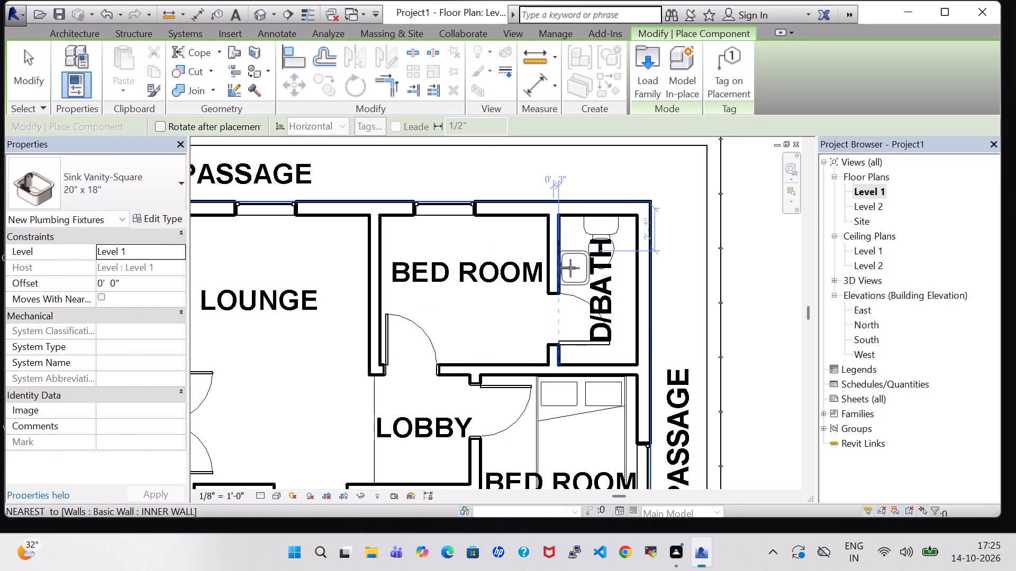
pyautogui.click(570, 268)
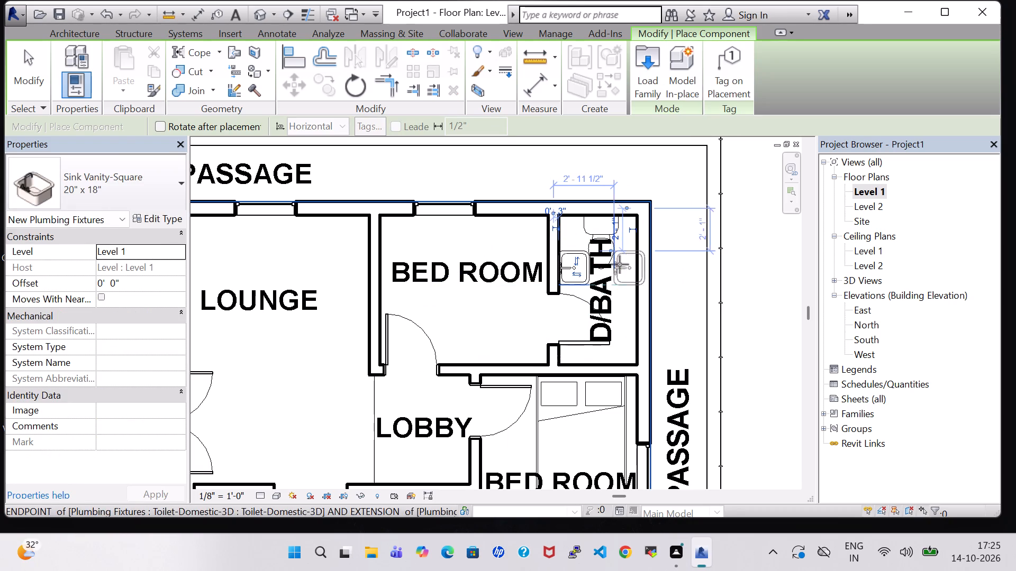
pyautogui.press('Escape')
pyautogui.press('Escape')
# Nudge the D/BATH's toilet four increments east, away from the sink.
pyautogui.click(604, 233)
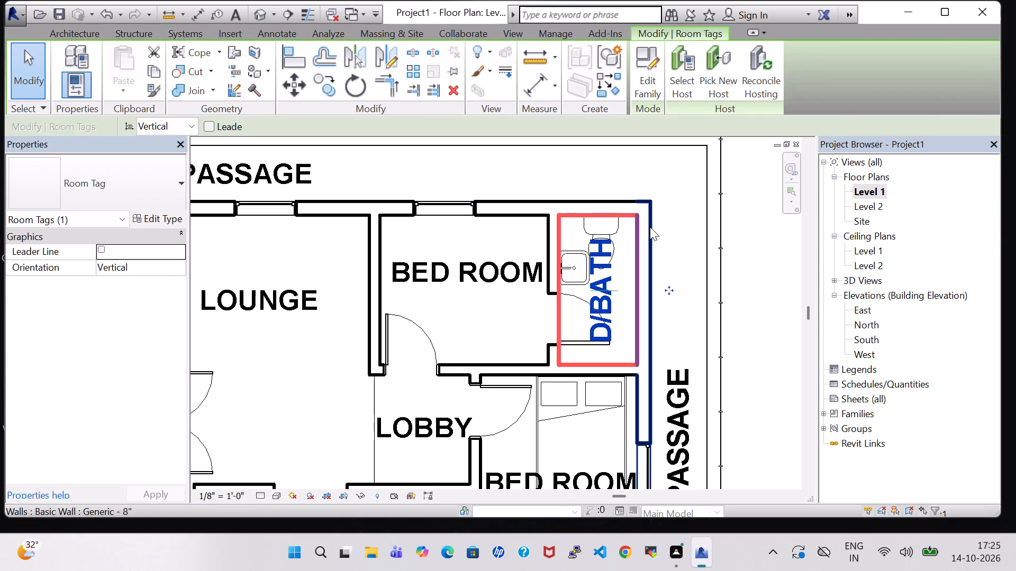
pyautogui.click(660, 233)
pyautogui.click(606, 223)
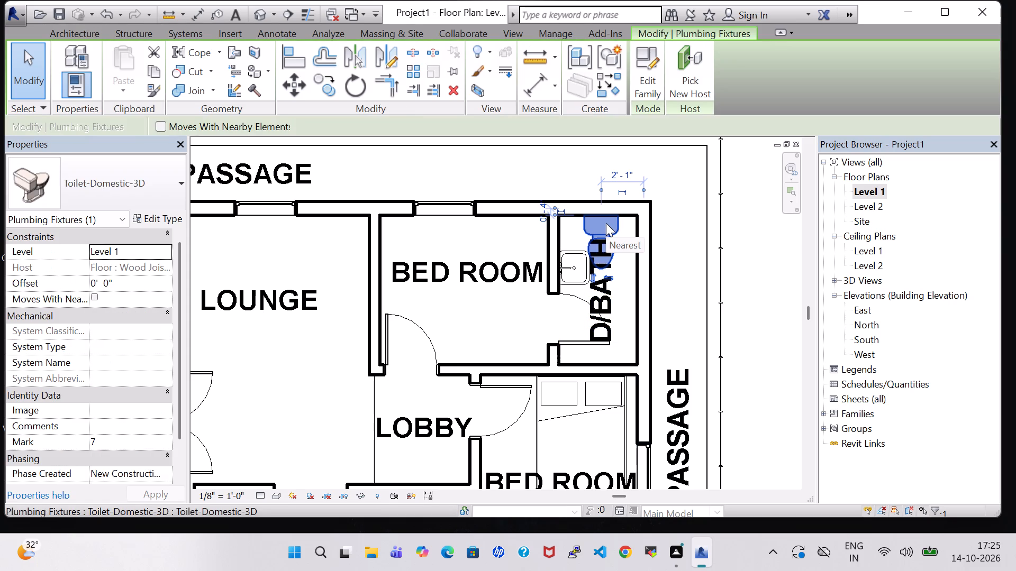
pyautogui.press('Right')
pyautogui.press('Right')
pyautogui.press('Right')
pyautogui.press('Right')
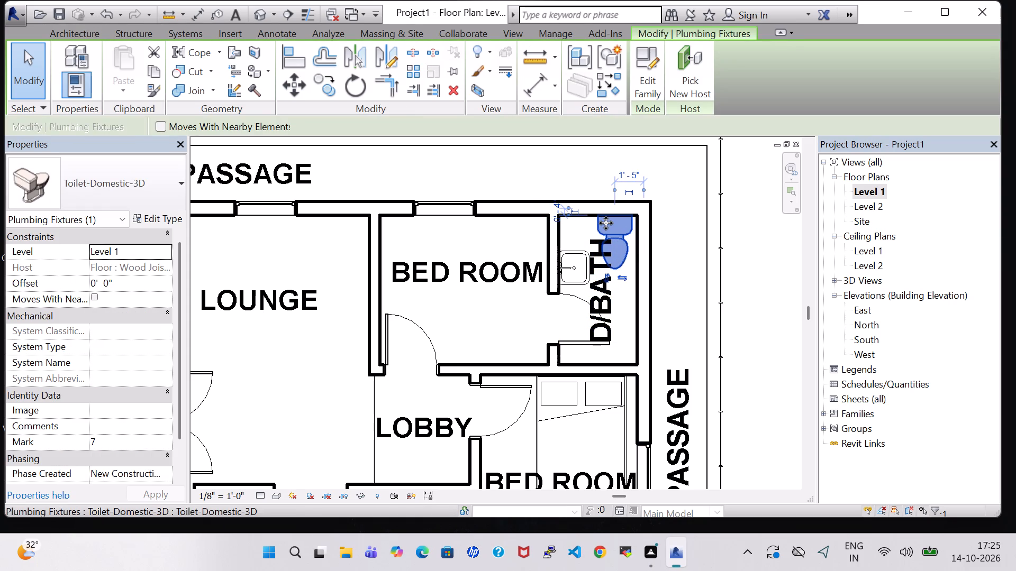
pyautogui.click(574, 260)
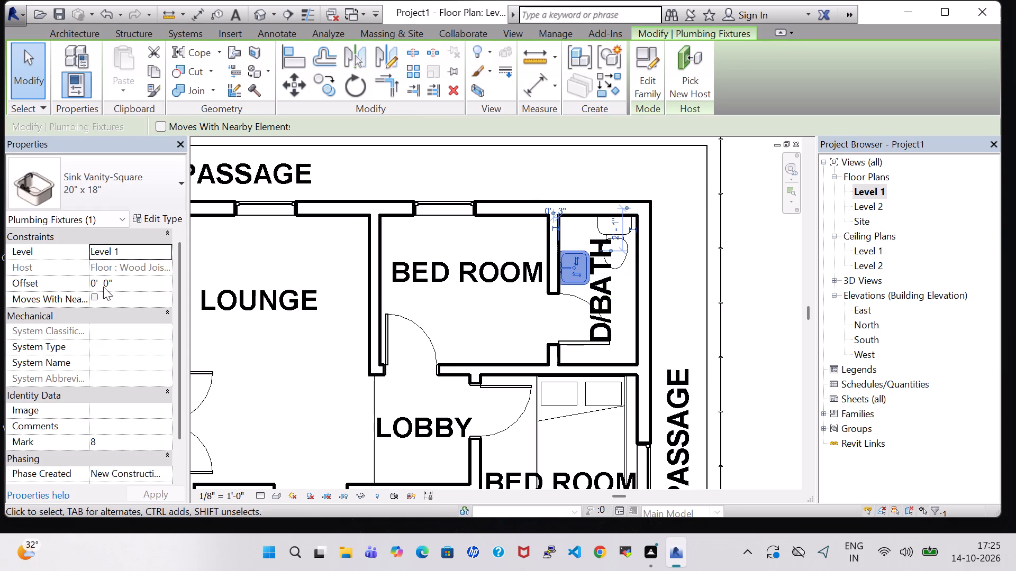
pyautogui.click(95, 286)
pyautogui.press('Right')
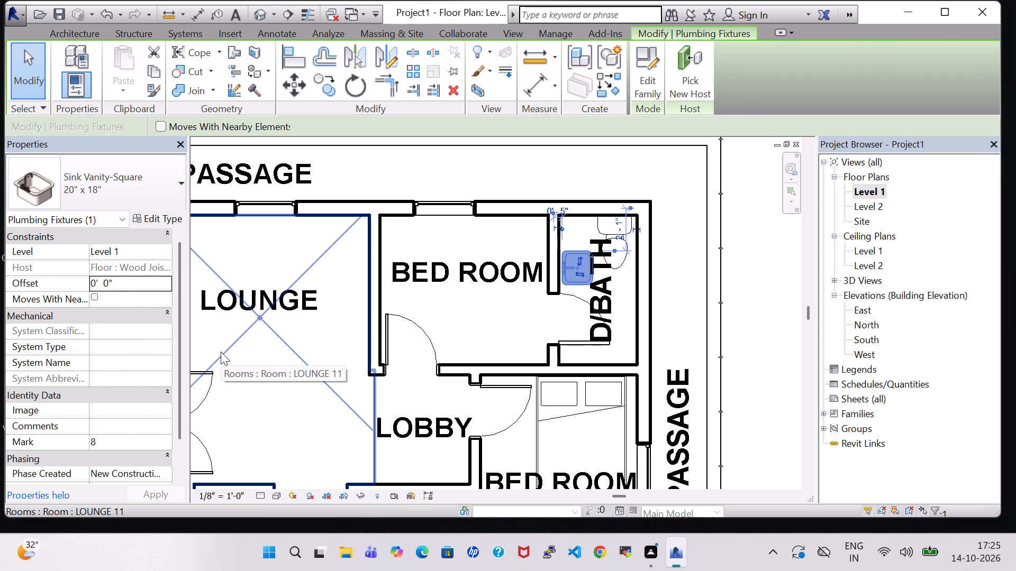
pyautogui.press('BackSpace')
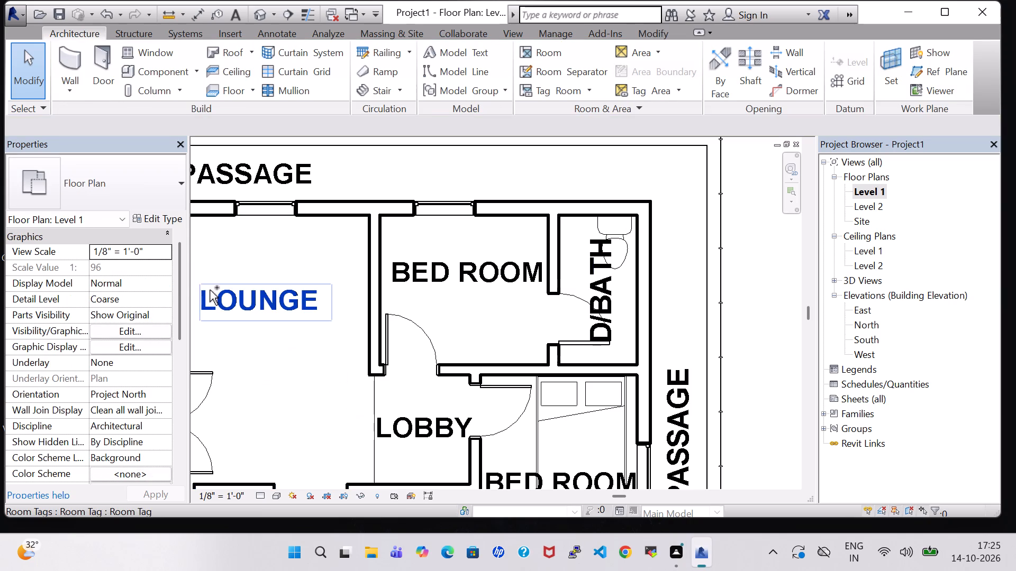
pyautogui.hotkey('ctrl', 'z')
# Set the D/BATH sink's Offset from Level 1 to 2' 0".
pyautogui.click(570, 265)
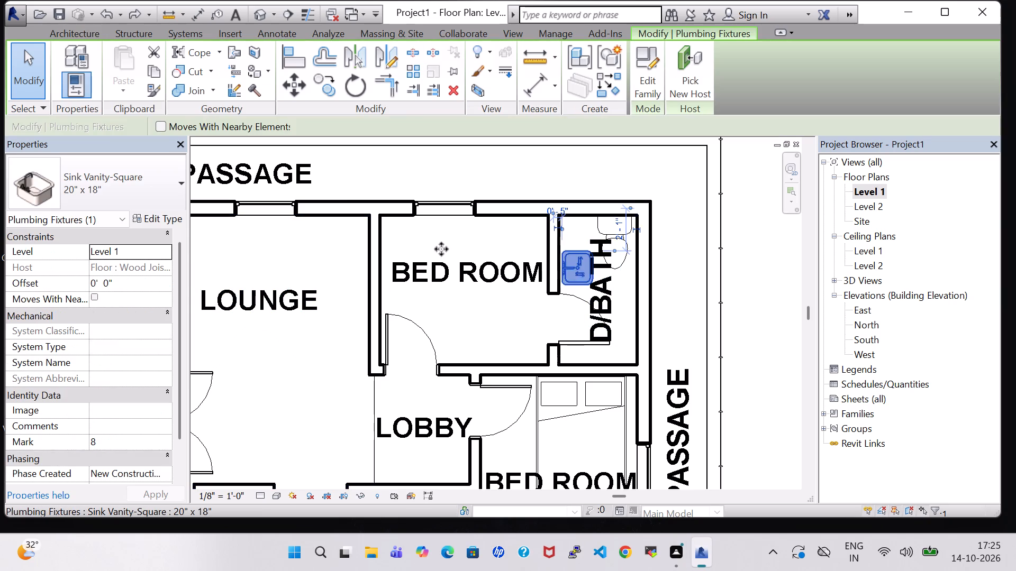
pyautogui.click(94, 279)
pyautogui.press('Right')
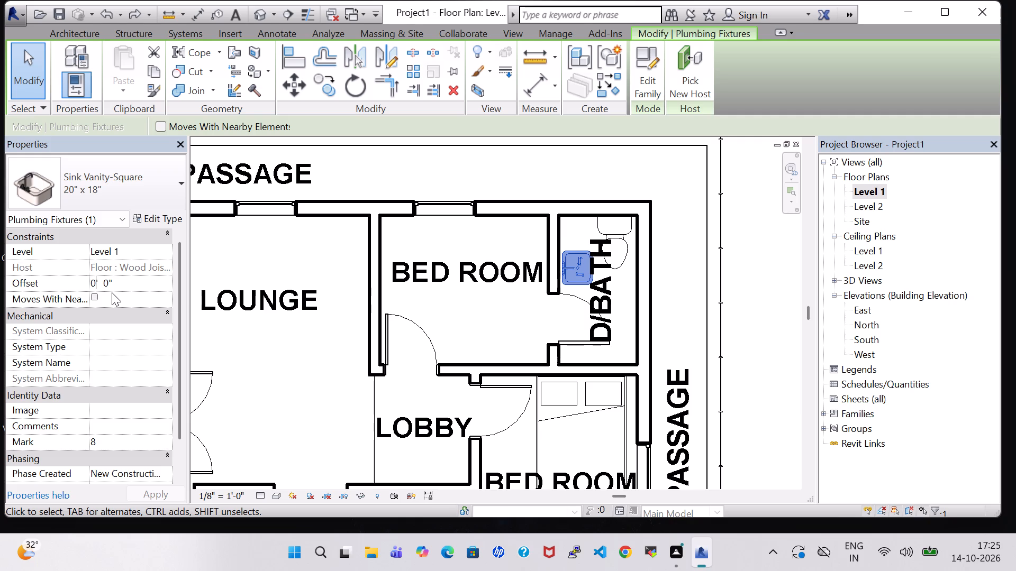
pyautogui.press('BackSpace')
pyautogui.press('2')
pyautogui.press('Return')
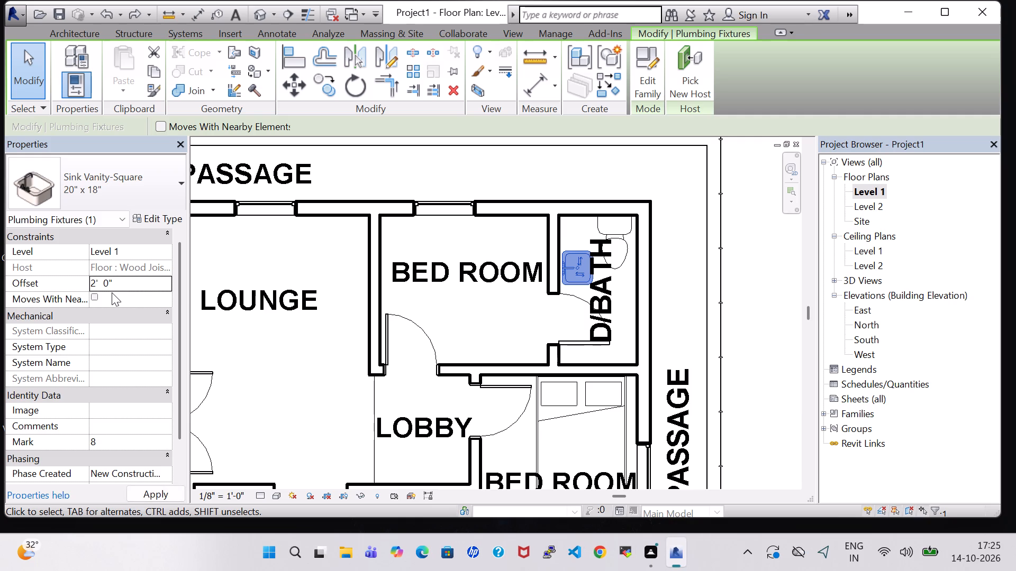
pyautogui.click(766, 277)
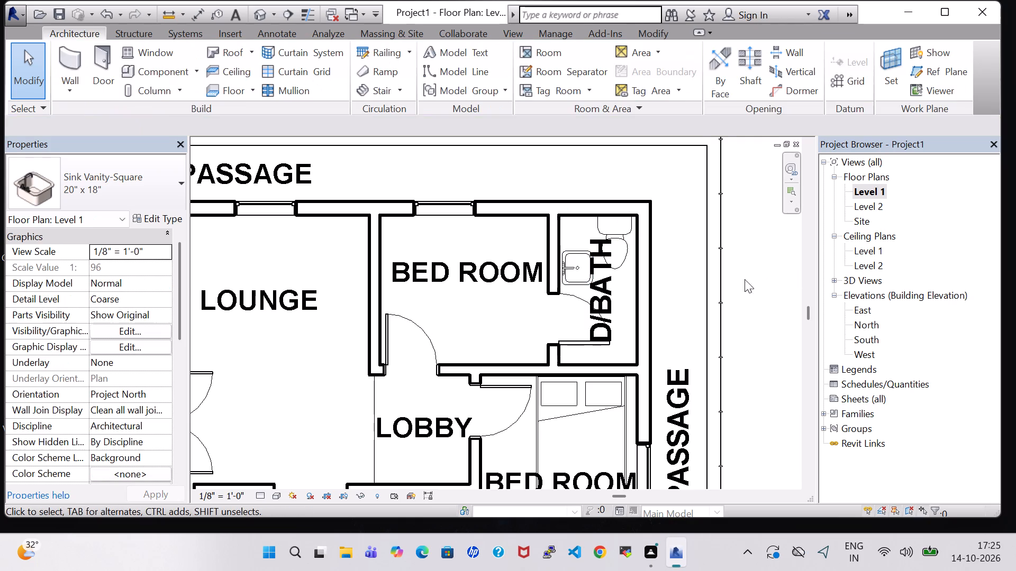
# Nudge the D/BATH's sink one increment west, against the wall.
pyautogui.click(577, 282)
pyautogui.press('Left')
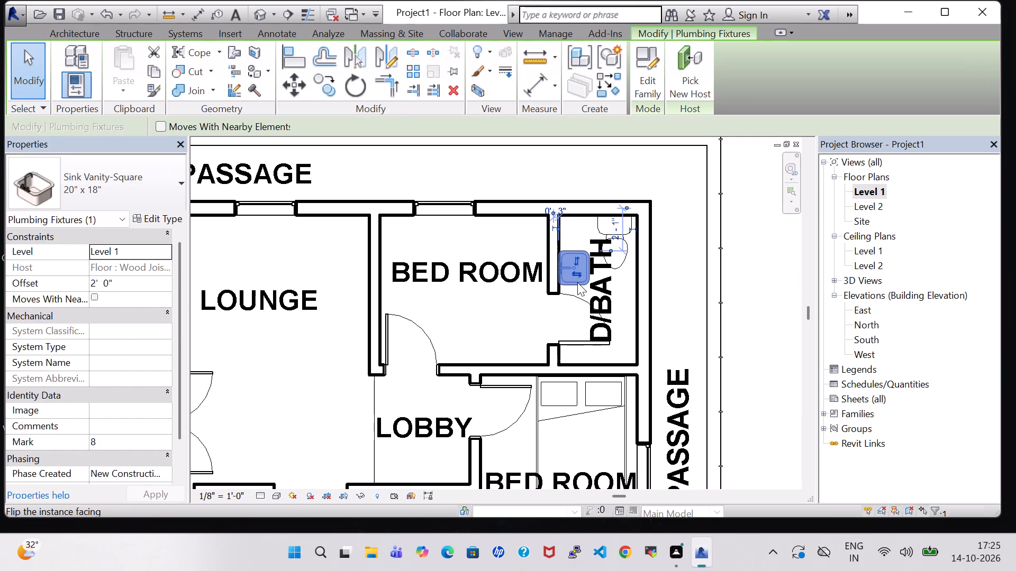
pyautogui.click(761, 314)
# Load the Bed-Box family from the Beds folder of the US Imperial Furniture library.
pyautogui.scroll(-3, 760, 312)
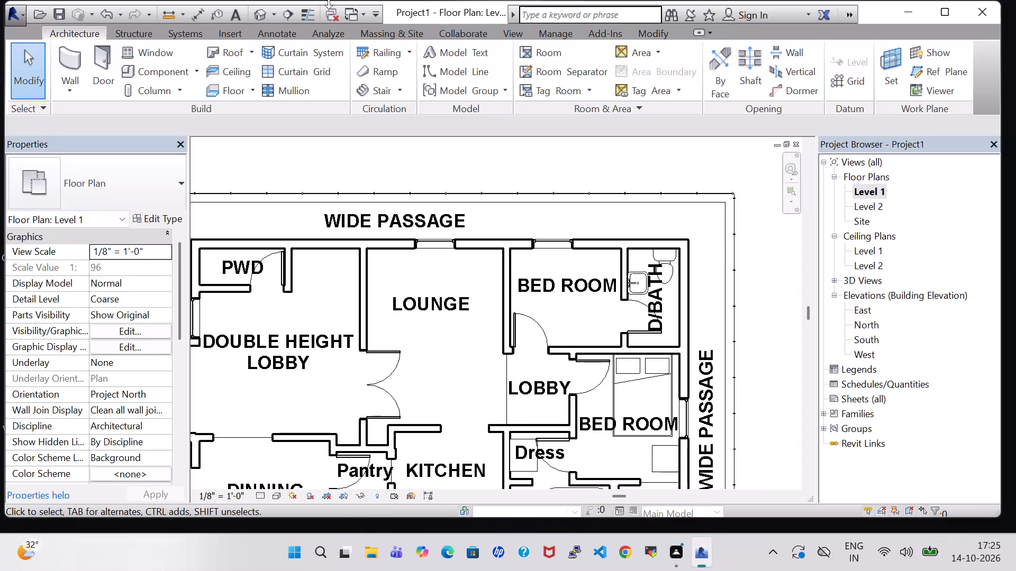
pyautogui.click(143, 75)
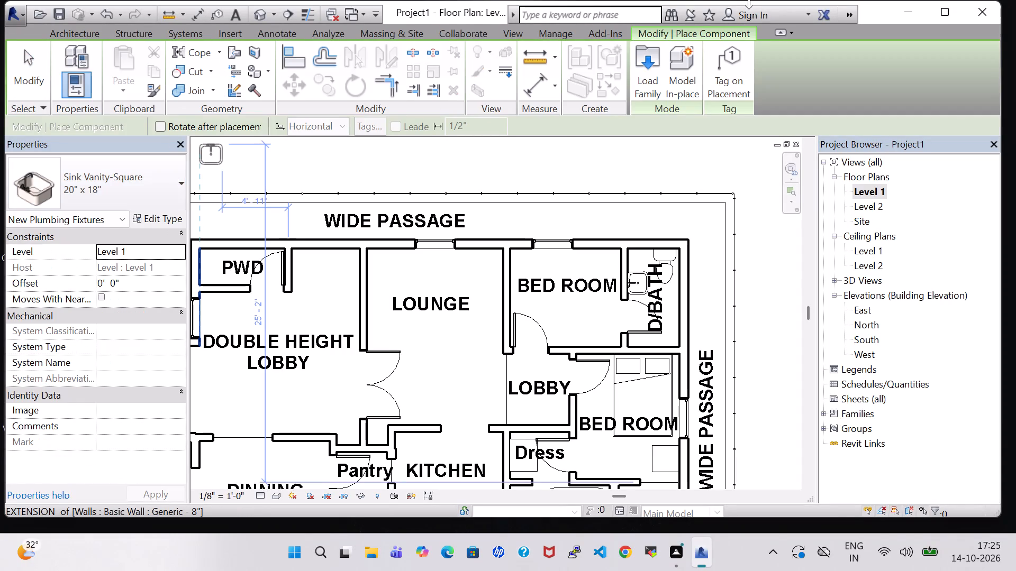
pyautogui.click(647, 62)
pyautogui.scroll(-1, 612, 229)
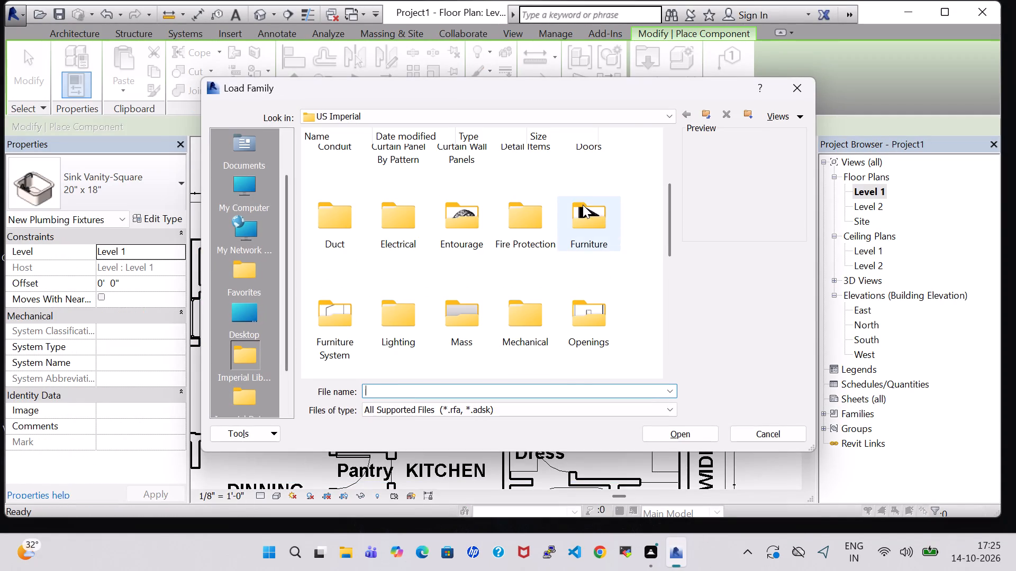
pyautogui.doubleClick(583, 205)
pyautogui.click(300, 163)
pyautogui.doubleClick(339, 178)
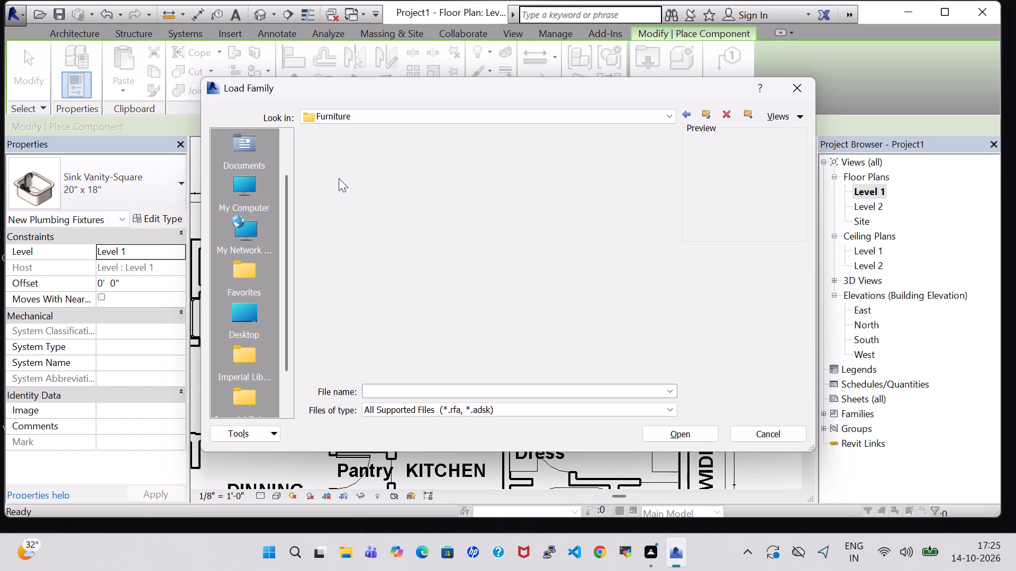
pyautogui.click(334, 173)
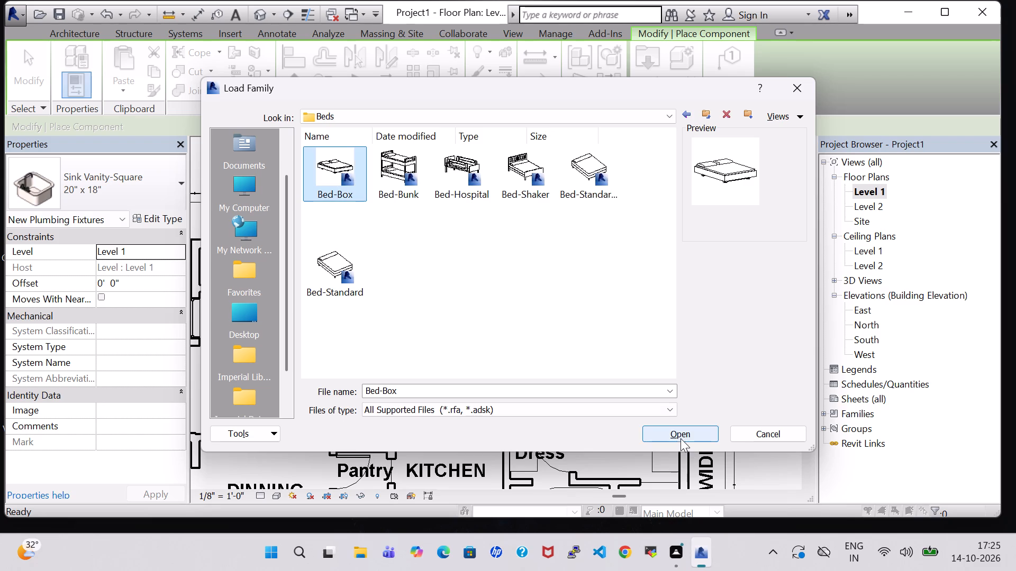
pyautogui.click(681, 438)
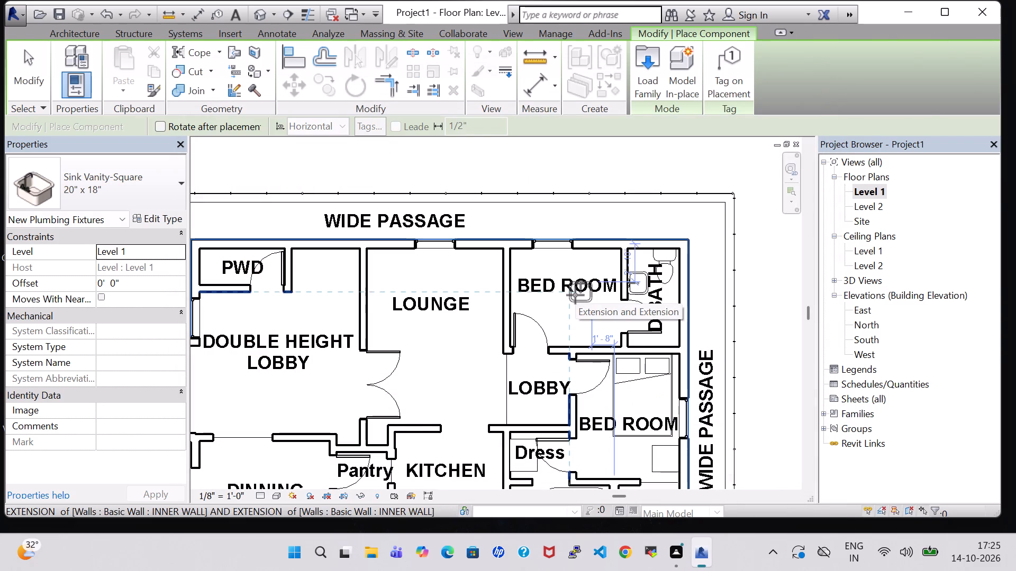
pyautogui.press('Escape')
pyautogui.press('Escape')
# Place a Twin 38" x 74" Bed-Box in the north bedroom, pillows against the south wall, about 3' 7" from the west wall.
pyautogui.click(137, 71)
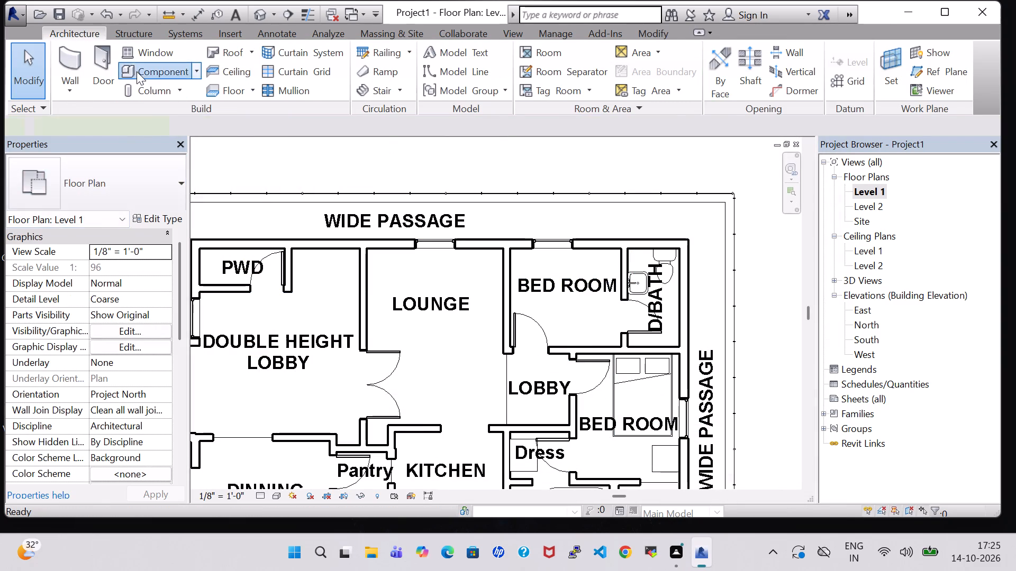
pyautogui.click(146, 187)
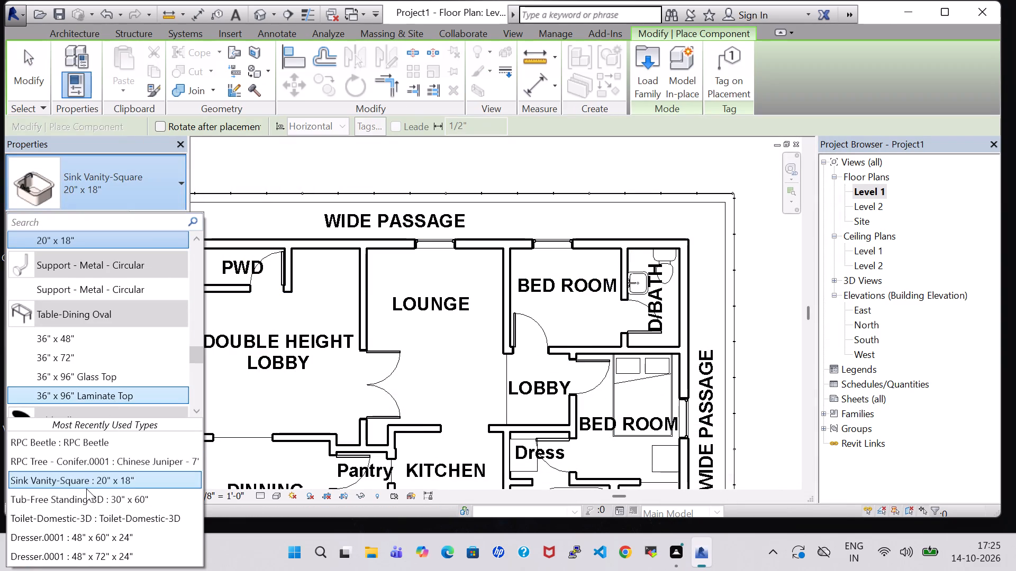
pyautogui.scroll(-3, 86, 489)
pyautogui.scroll(2, 74, 505)
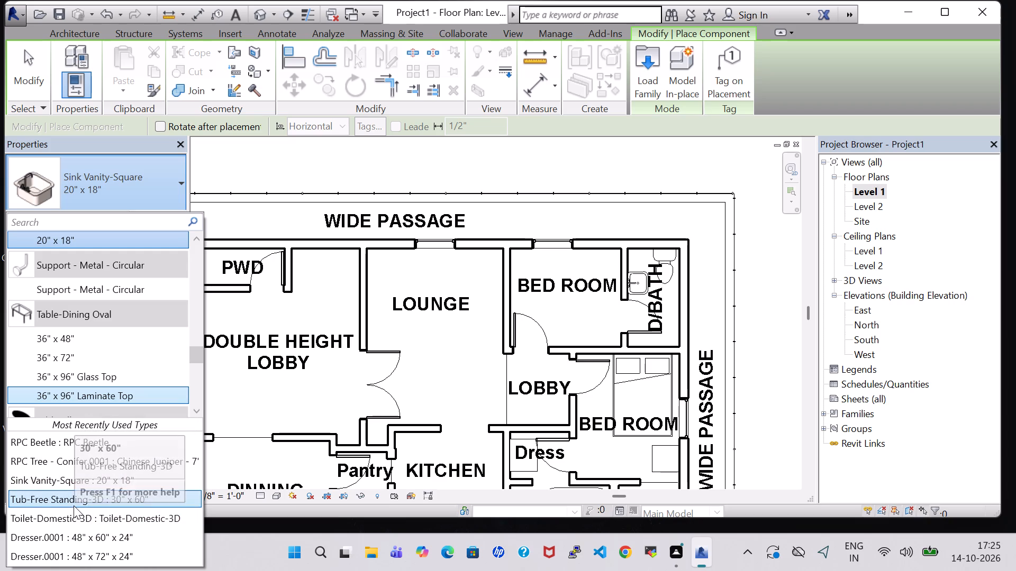
pyautogui.scroll(1, 74, 505)
pyautogui.scroll(-3, 74, 505)
pyautogui.scroll(-5, 95, 367)
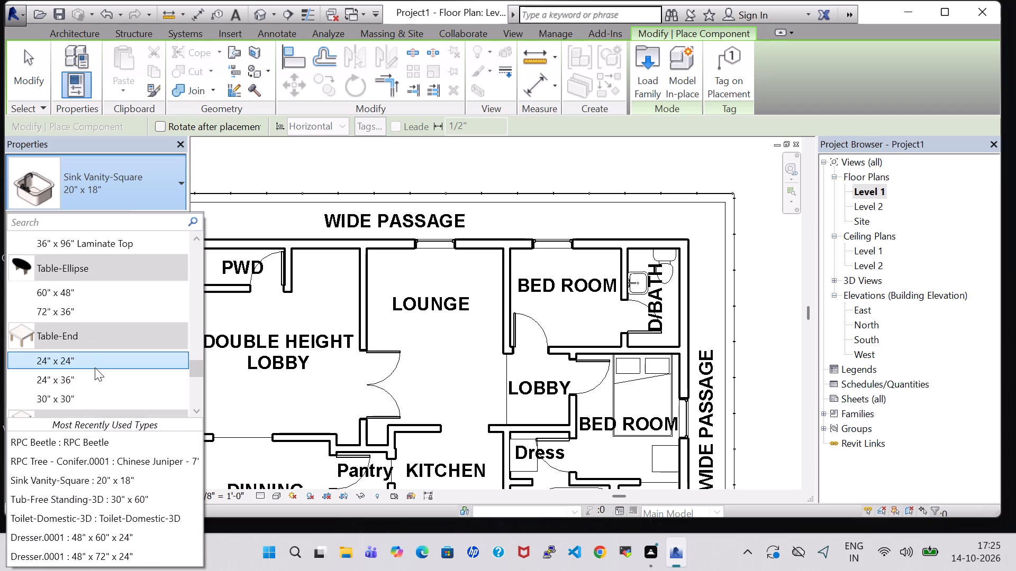
pyautogui.scroll(6, 95, 367)
pyautogui.scroll(20, 95, 367)
pyautogui.scroll(1, 95, 367)
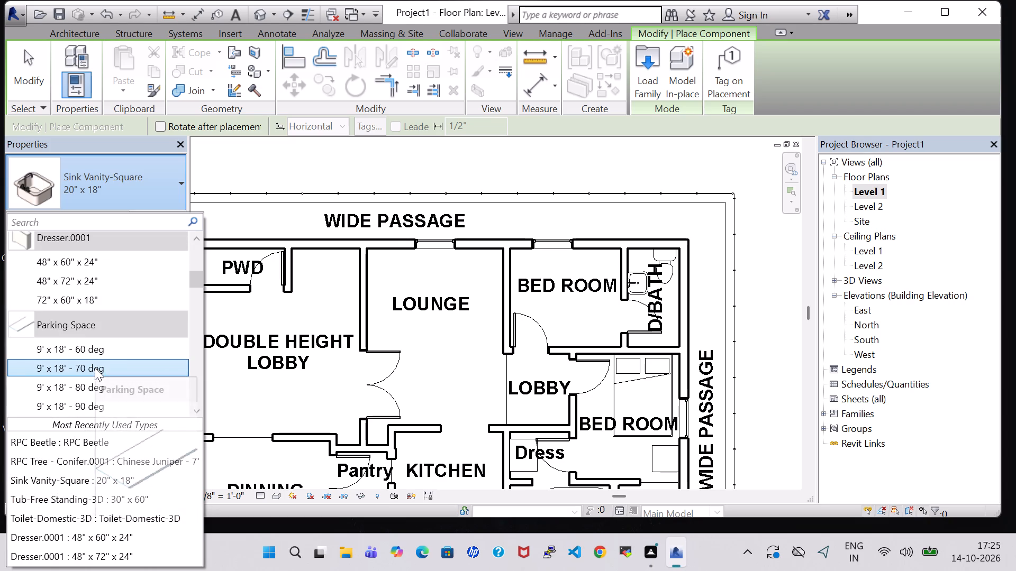
pyautogui.scroll(11, 95, 367)
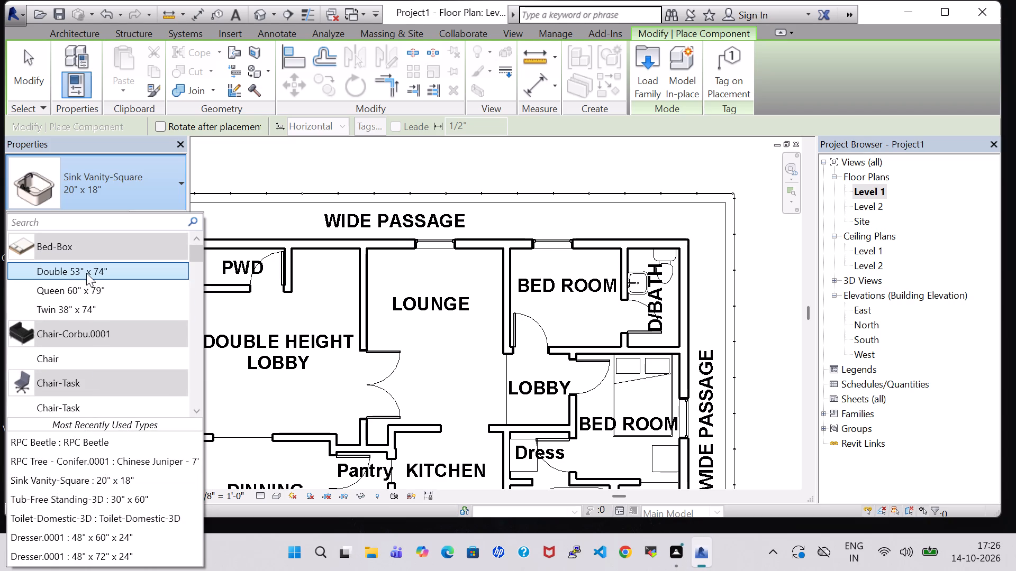
pyautogui.click(85, 271)
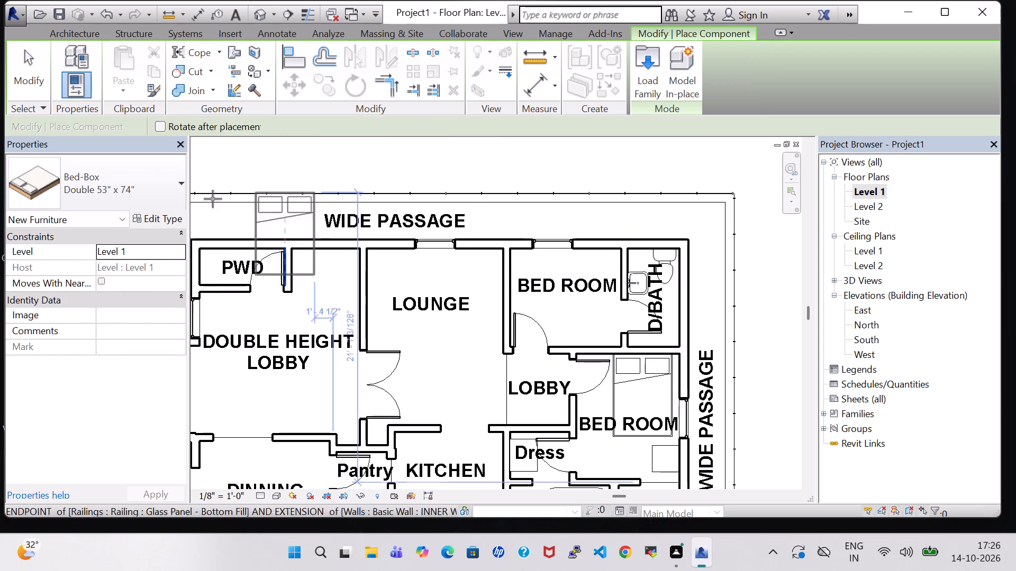
pyautogui.click(147, 189)
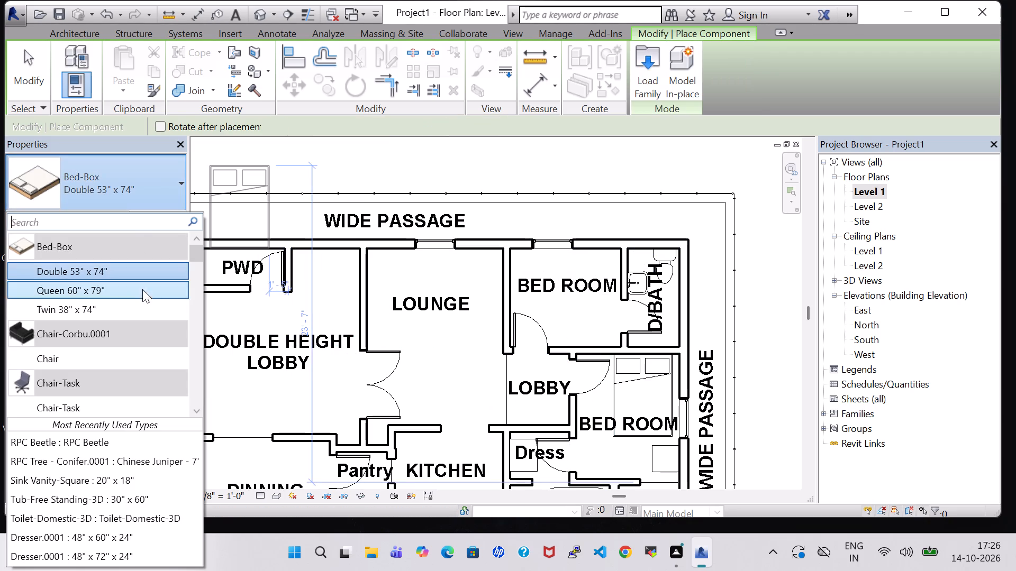
pyautogui.click(150, 305)
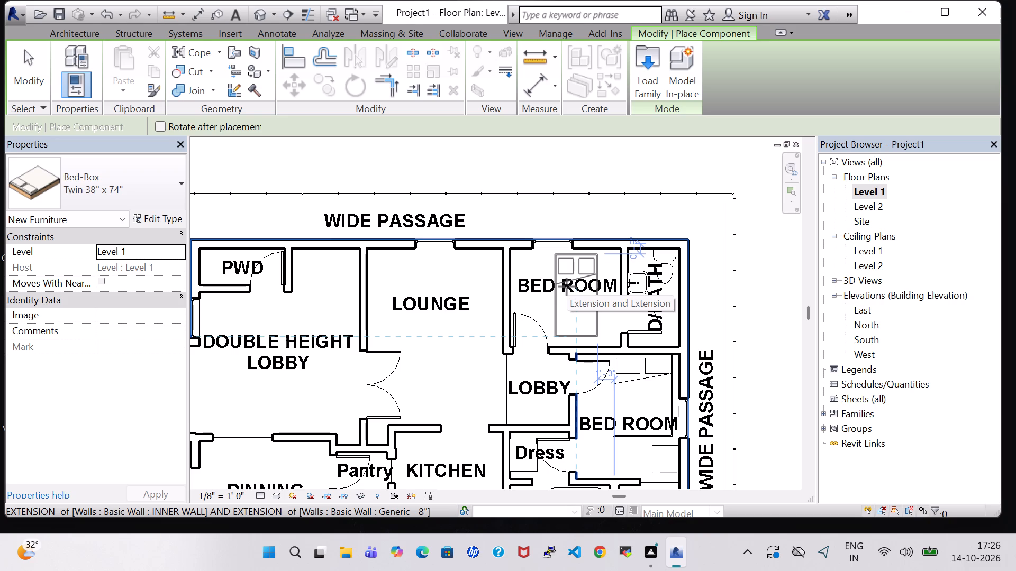
pyautogui.press('space')
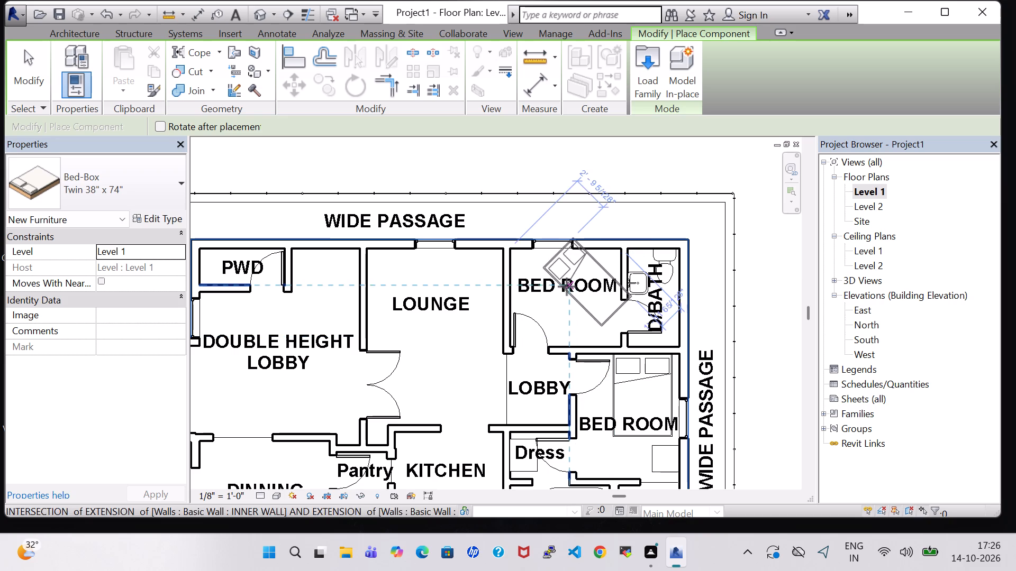
pyautogui.press('space')
pyautogui.press('space')
pyautogui.press('space')
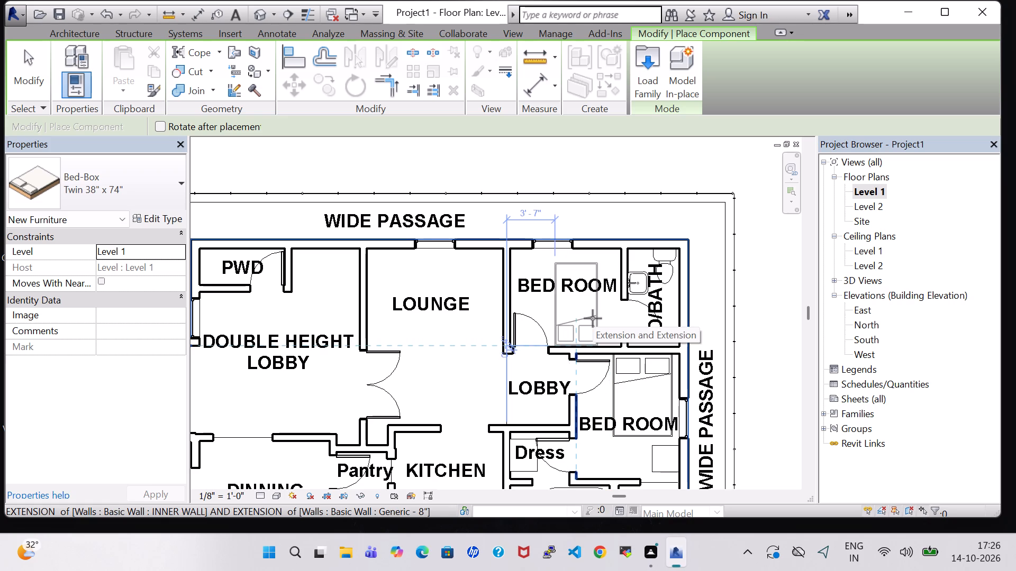
pyautogui.click(593, 318)
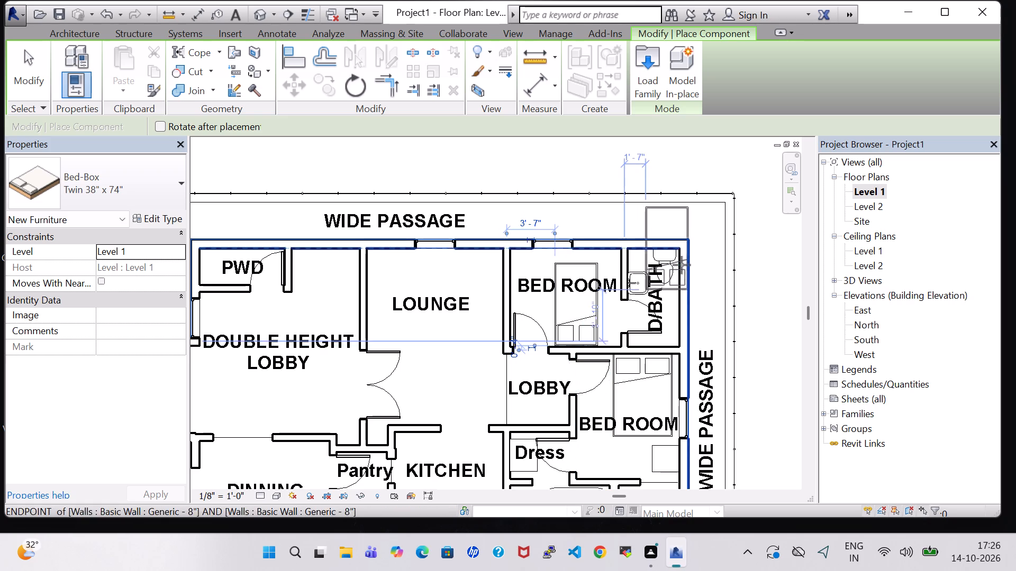
pyautogui.press('Escape')
pyautogui.press('Escape')
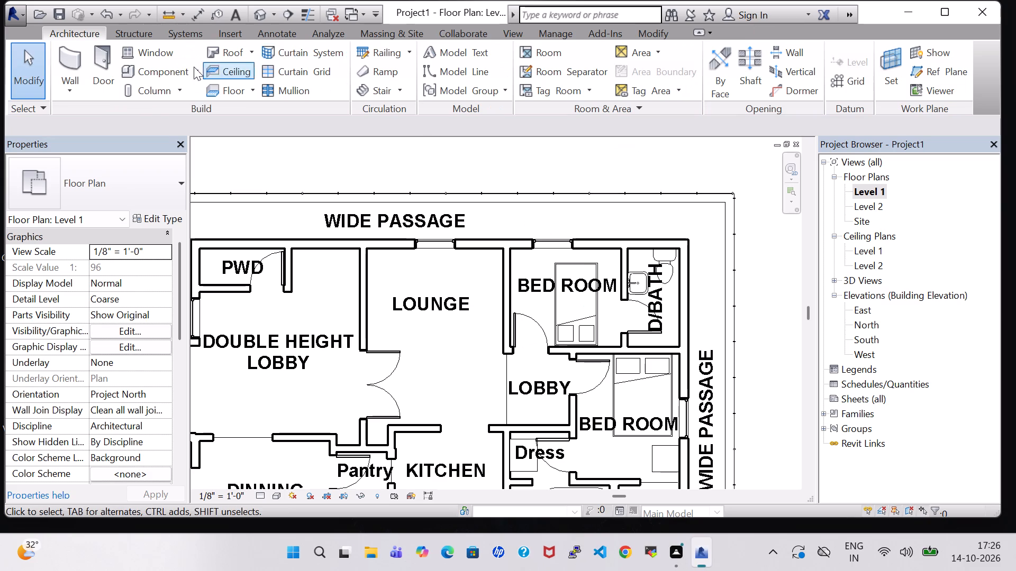
# Place an 18" x 18" x 24" Table-Night Stand against the north bedroom's west wall, north of the door.
pyautogui.click(157, 66)
pyautogui.click(157, 173)
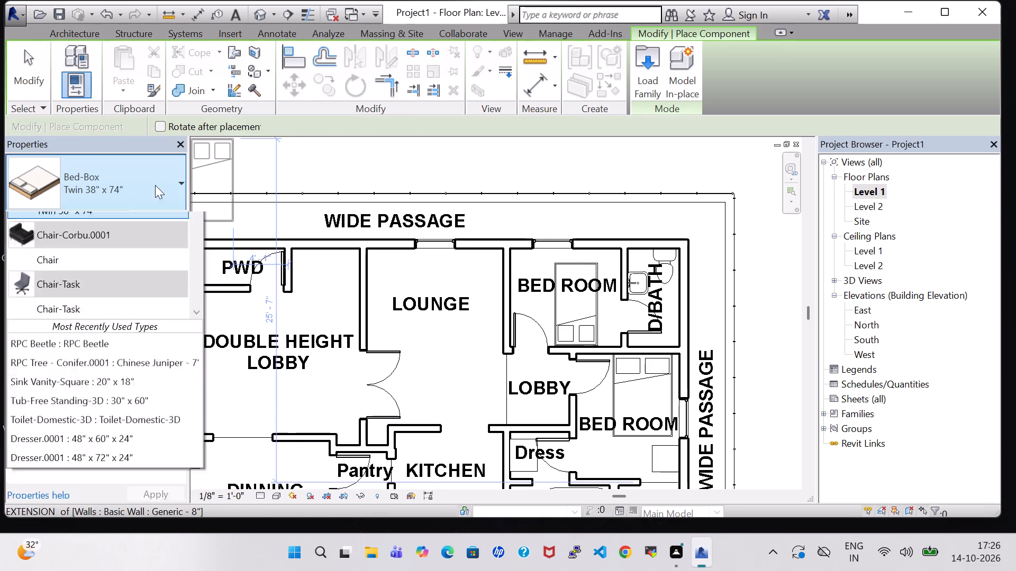
pyautogui.scroll(3, 53, 336)
pyautogui.scroll(-9, 53, 336)
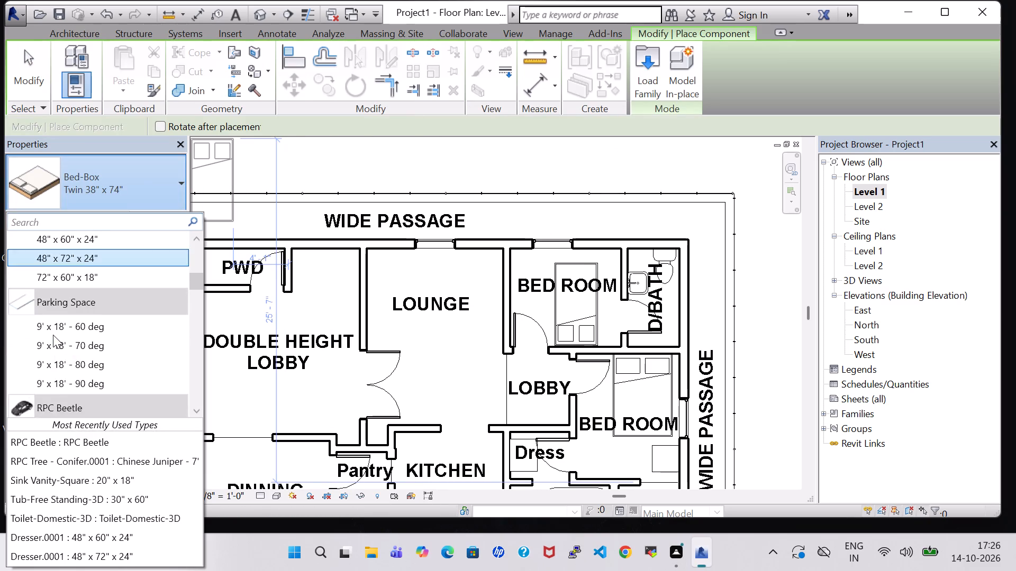
pyautogui.scroll(-20, 53, 335)
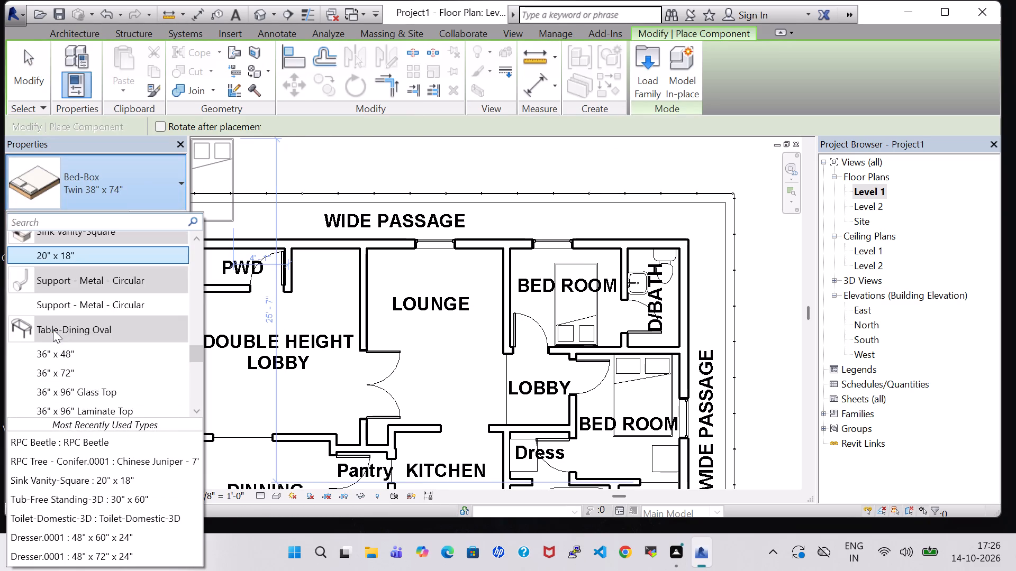
pyautogui.scroll(-5, 60, 333)
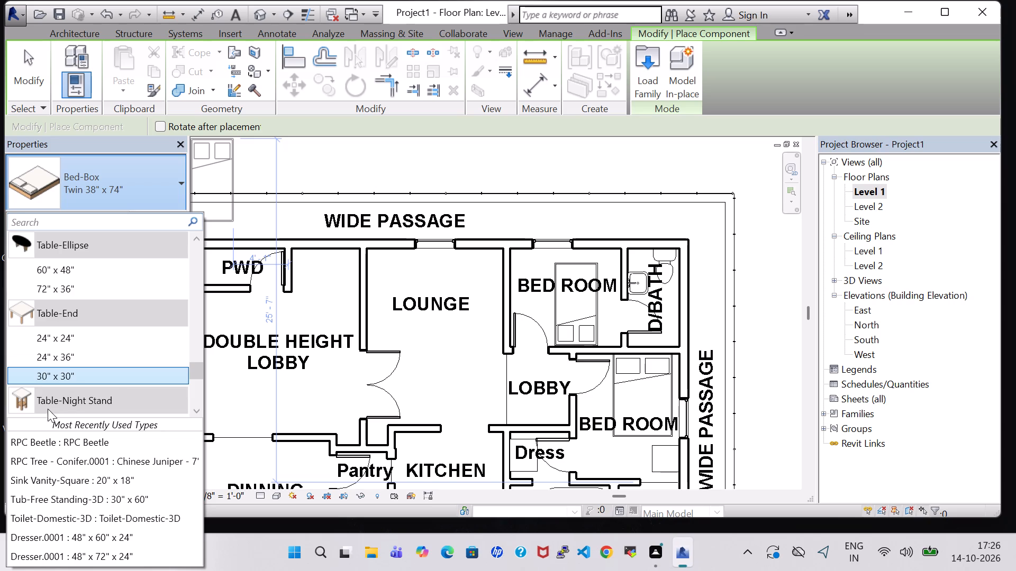
pyautogui.scroll(-1, 48, 403)
pyautogui.click(57, 384)
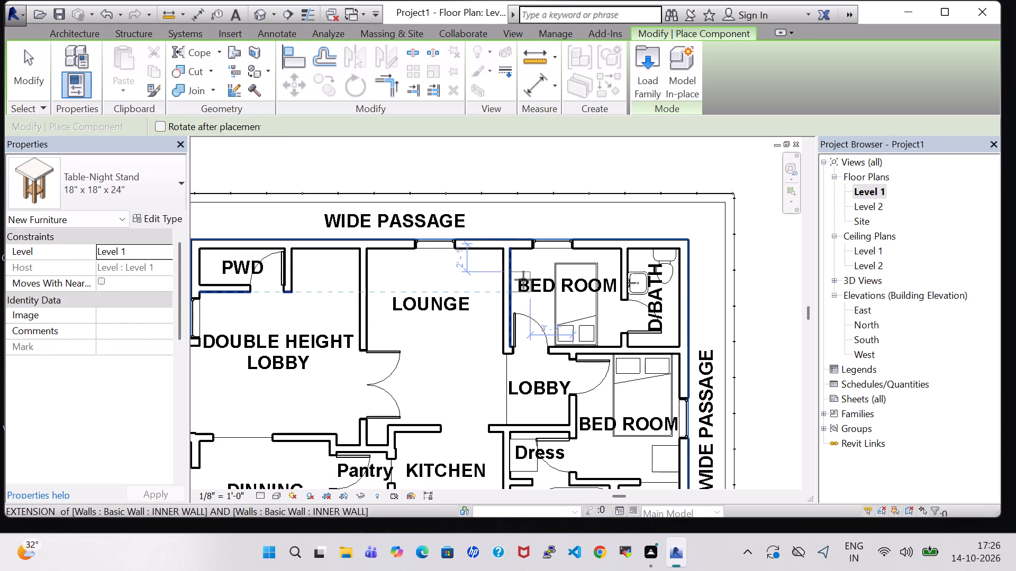
pyautogui.click(523, 280)
pyautogui.press('Escape')
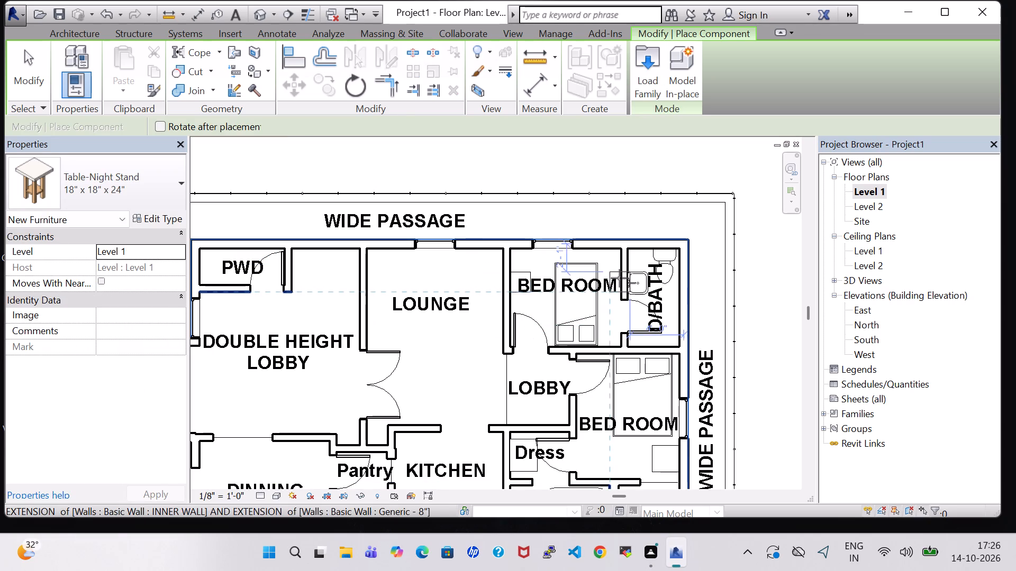
pyautogui.press('Escape')
# Load the Kitchenette - Medium family from the Domestic folder of the Specialty Equipment library.
pyautogui.scroll(-1, 720, 288)
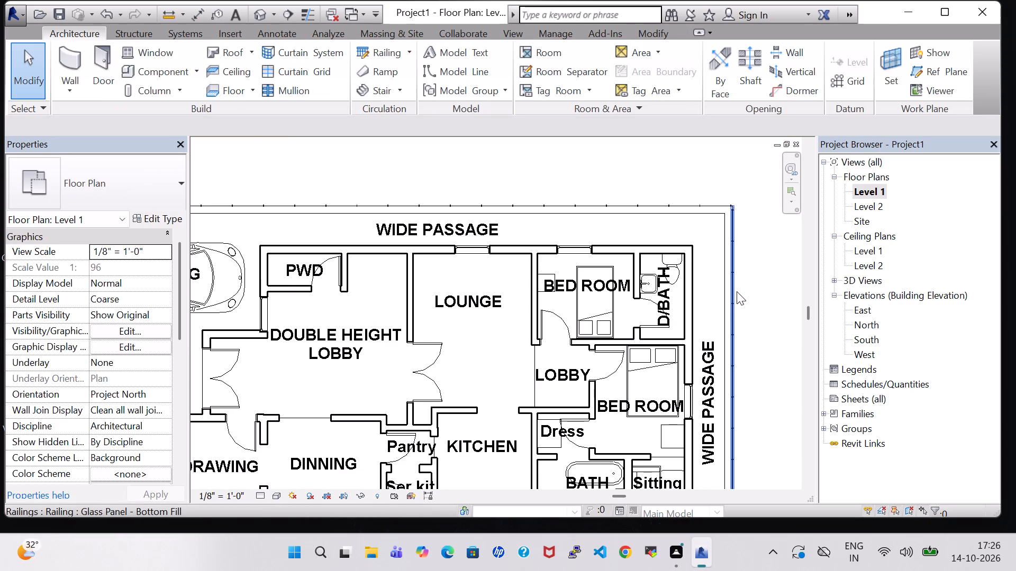
pyautogui.moveTo(738, 291); pyautogui.dragTo(754, 231, button='middle')
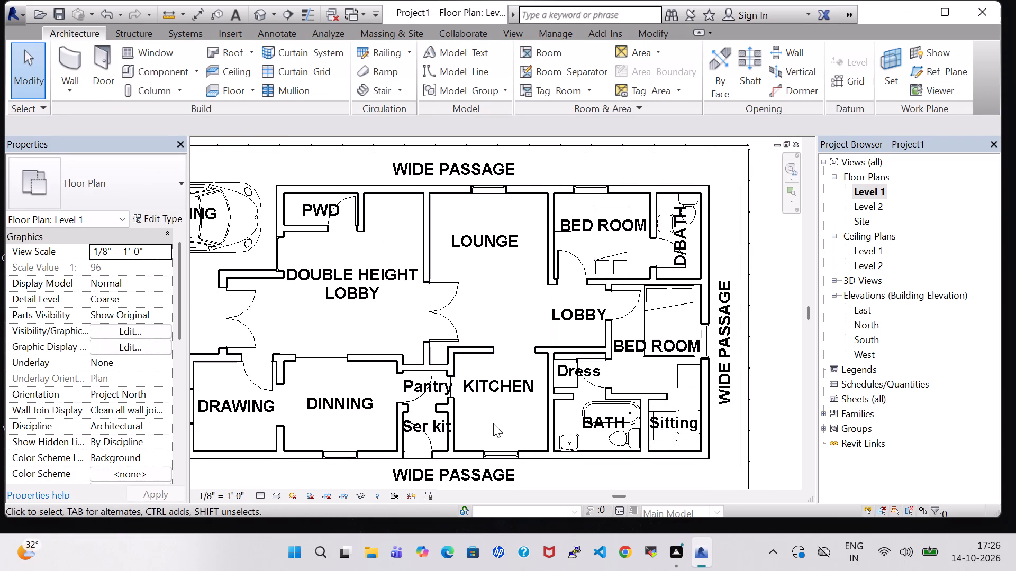
pyautogui.moveTo(493, 423); pyautogui.dragTo(579, 384, button='middle')
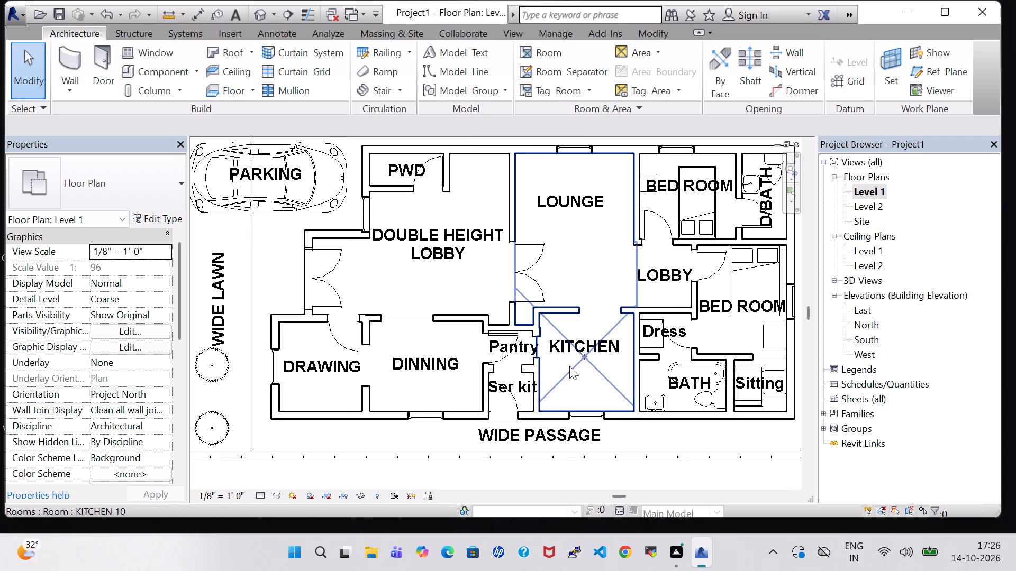
pyautogui.click(157, 68)
pyautogui.click(641, 73)
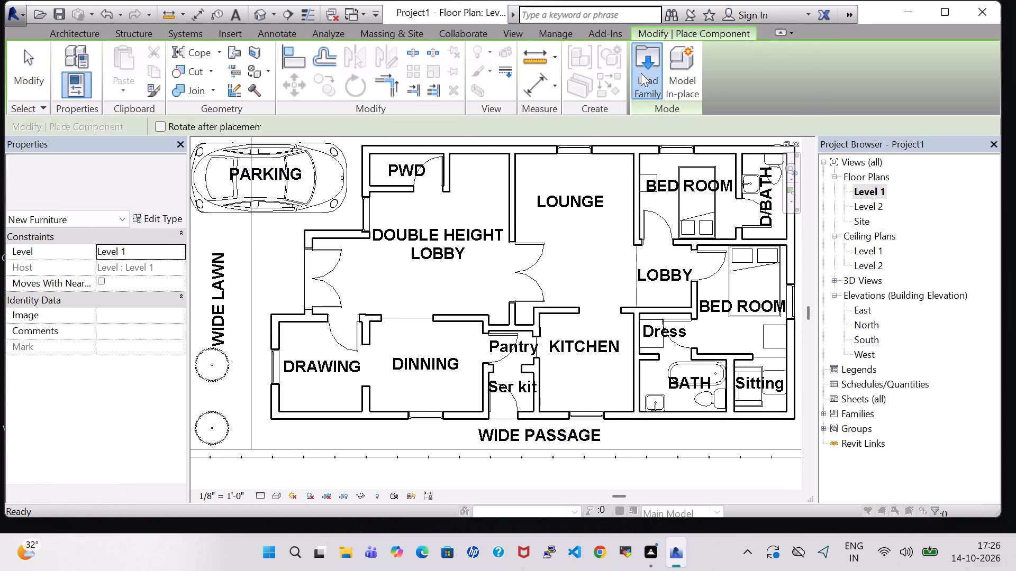
pyautogui.scroll(-3, 503, 195)
pyautogui.doubleClick(406, 228)
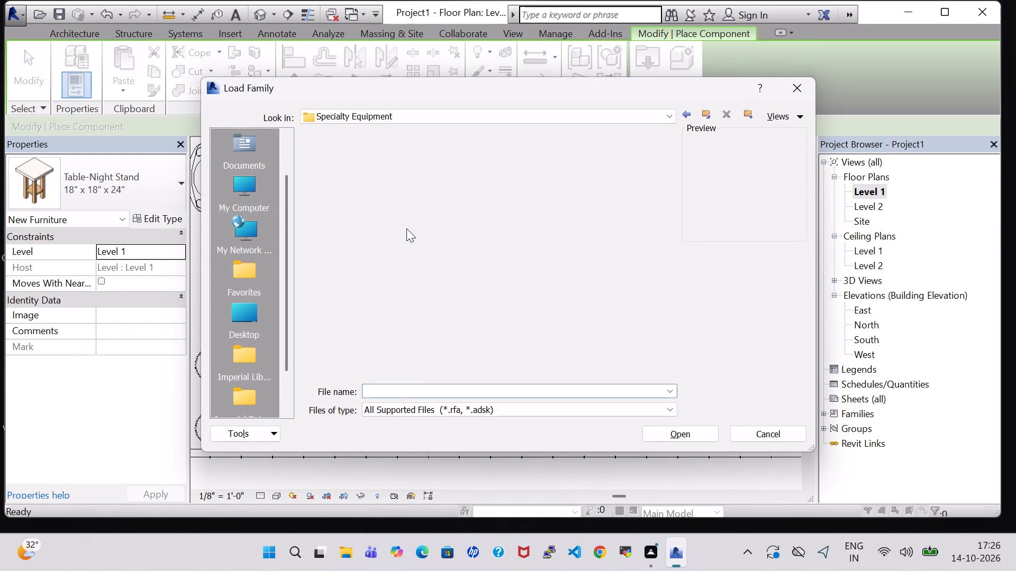
pyautogui.doubleClick(395, 179)
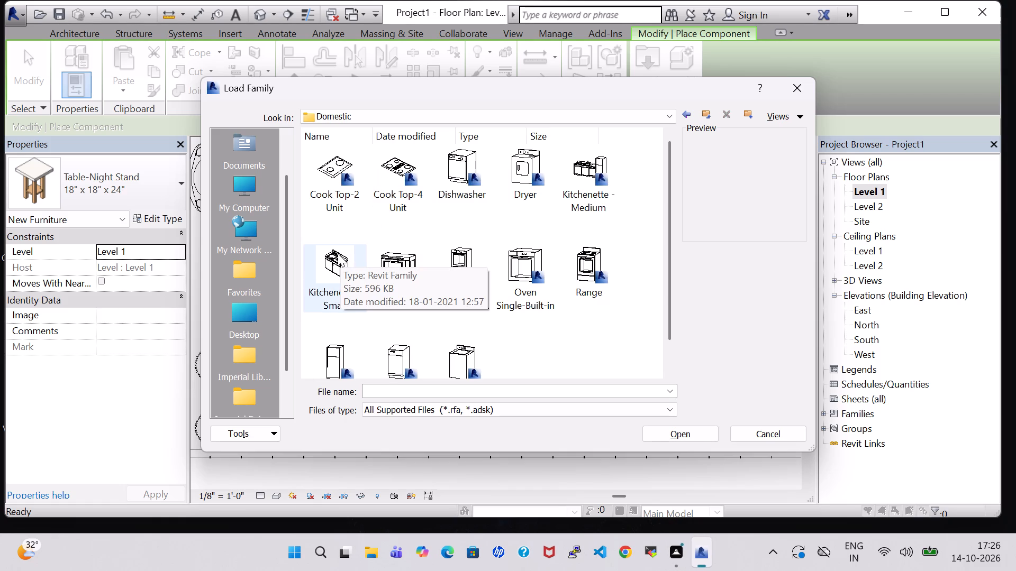
pyautogui.click(349, 178)
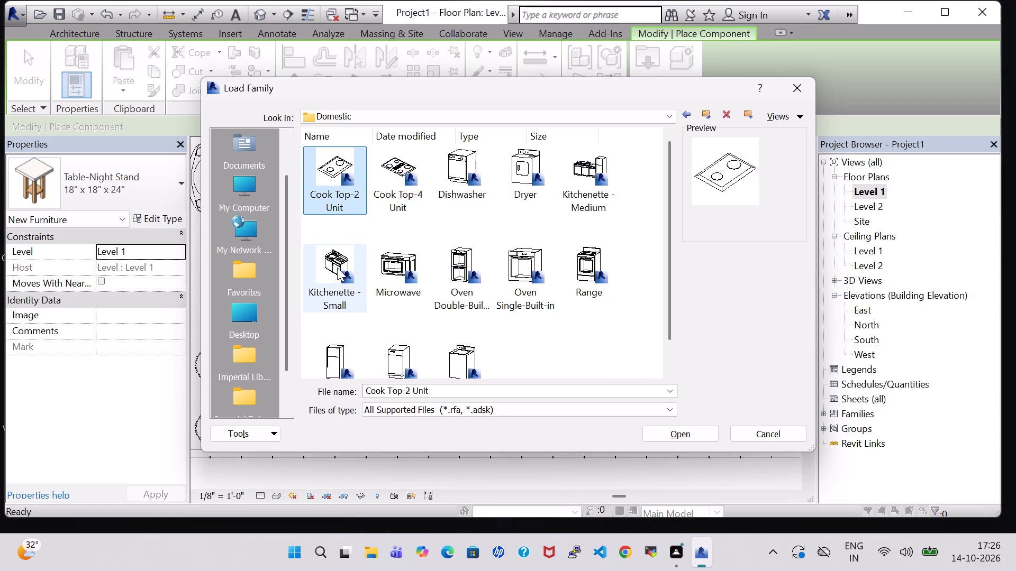
pyautogui.click(585, 194)
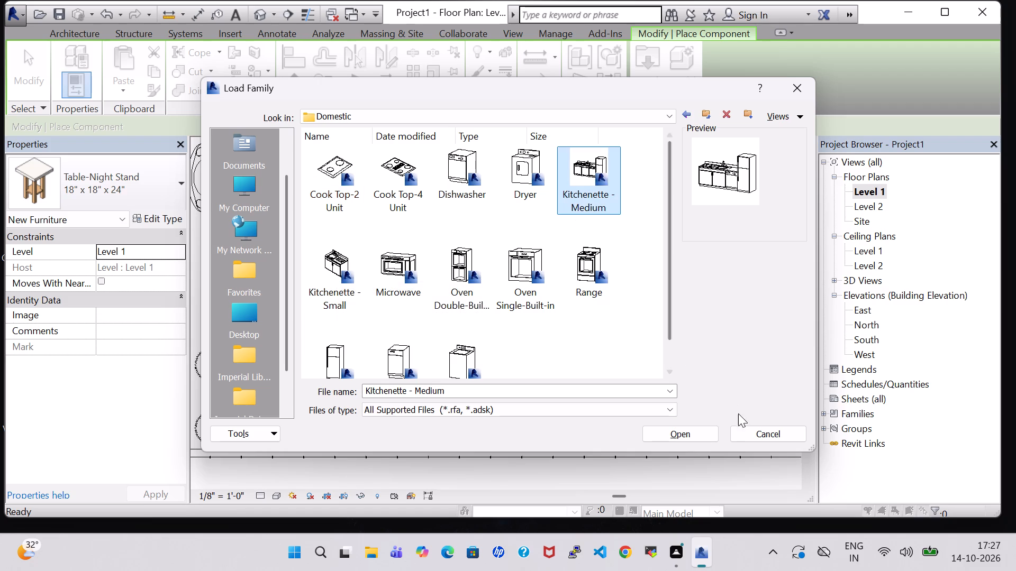
pyautogui.click(695, 435)
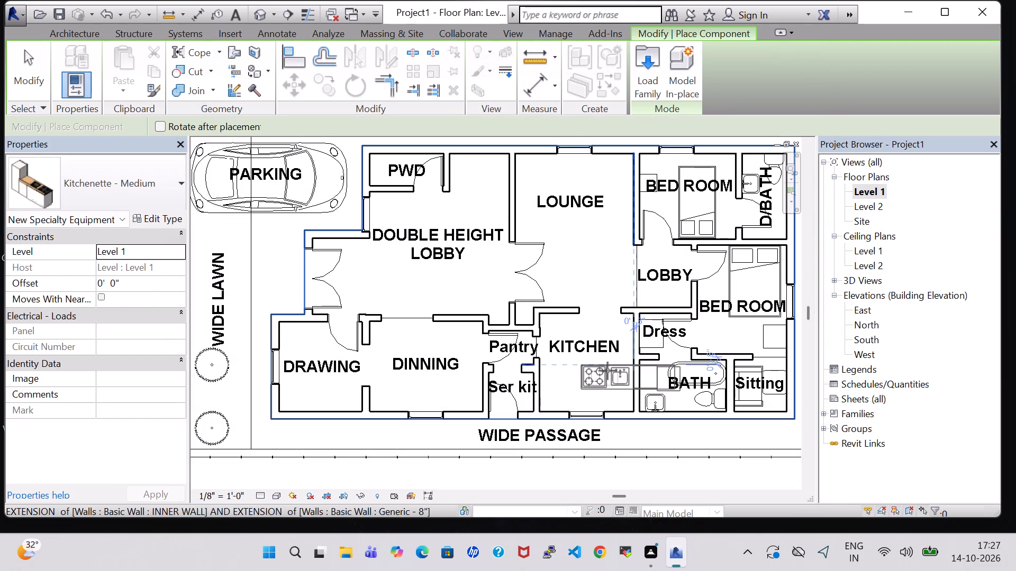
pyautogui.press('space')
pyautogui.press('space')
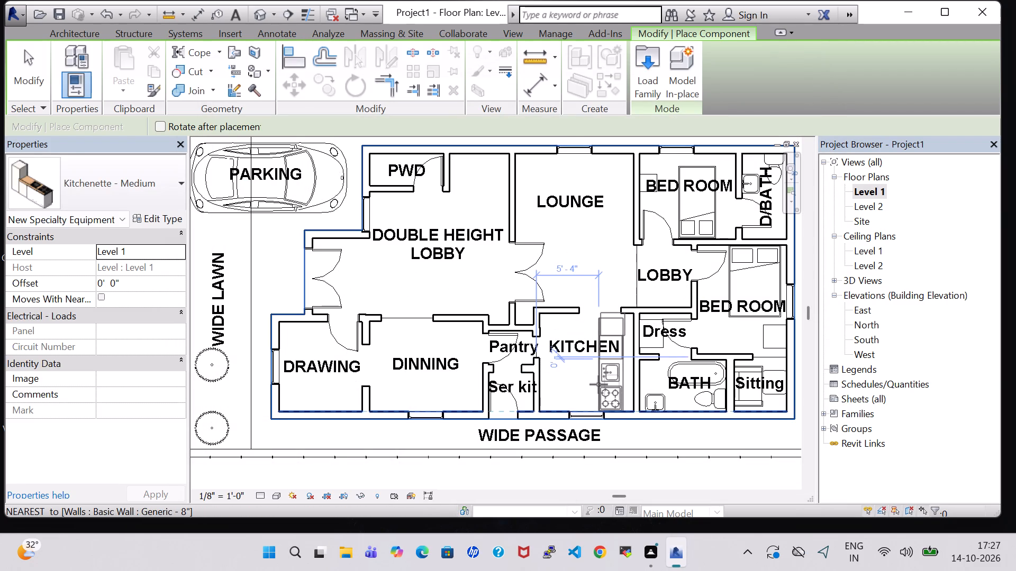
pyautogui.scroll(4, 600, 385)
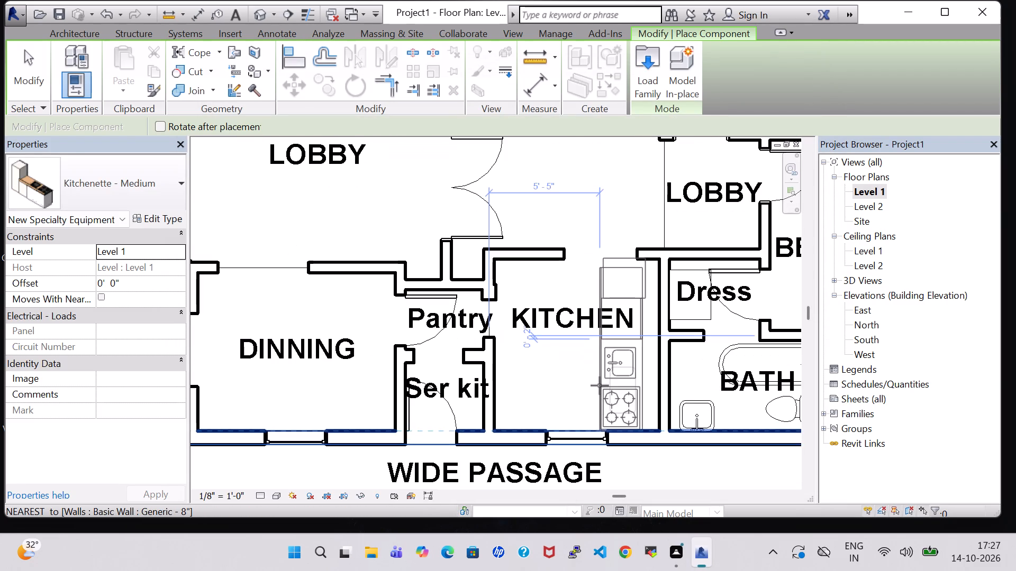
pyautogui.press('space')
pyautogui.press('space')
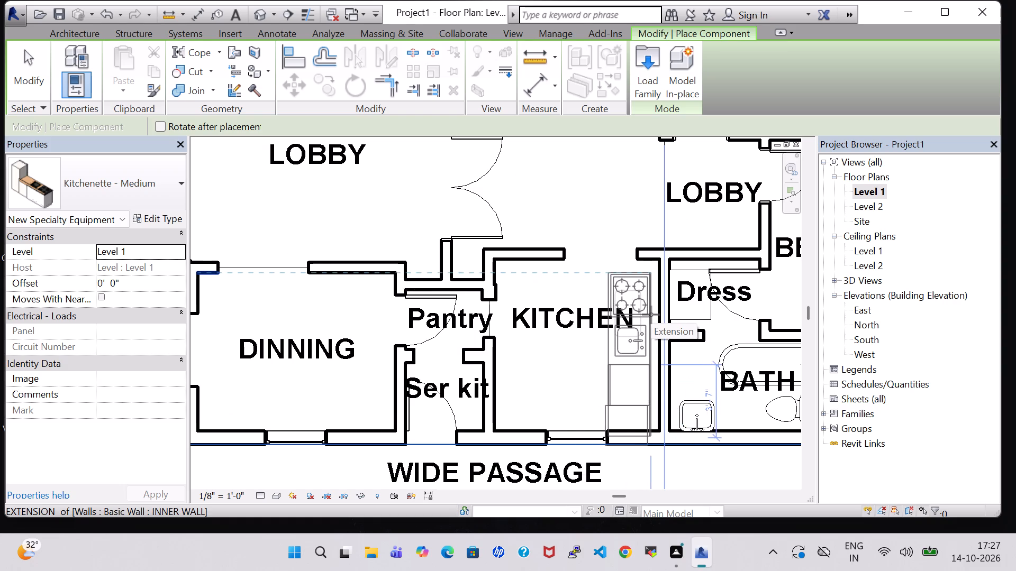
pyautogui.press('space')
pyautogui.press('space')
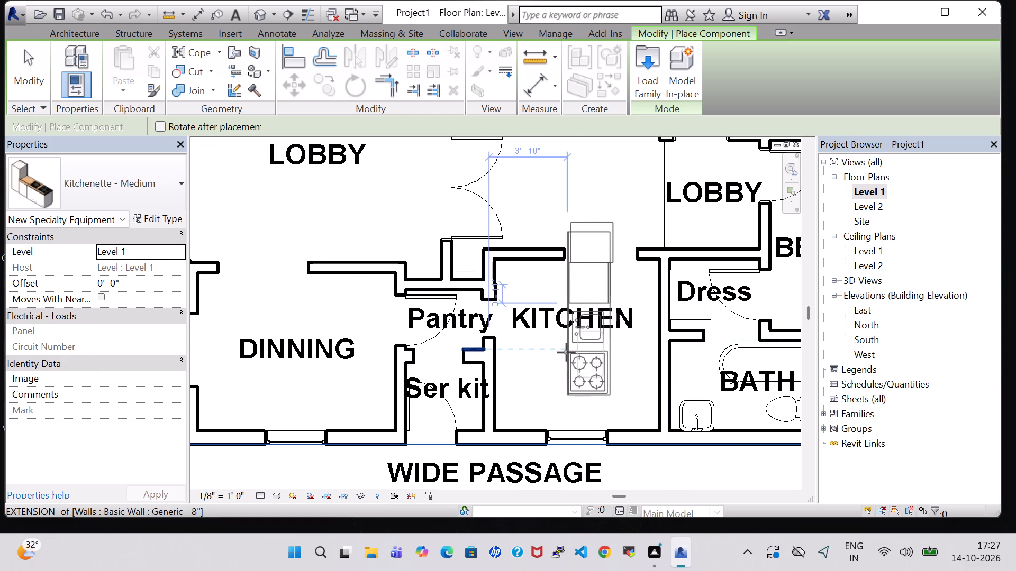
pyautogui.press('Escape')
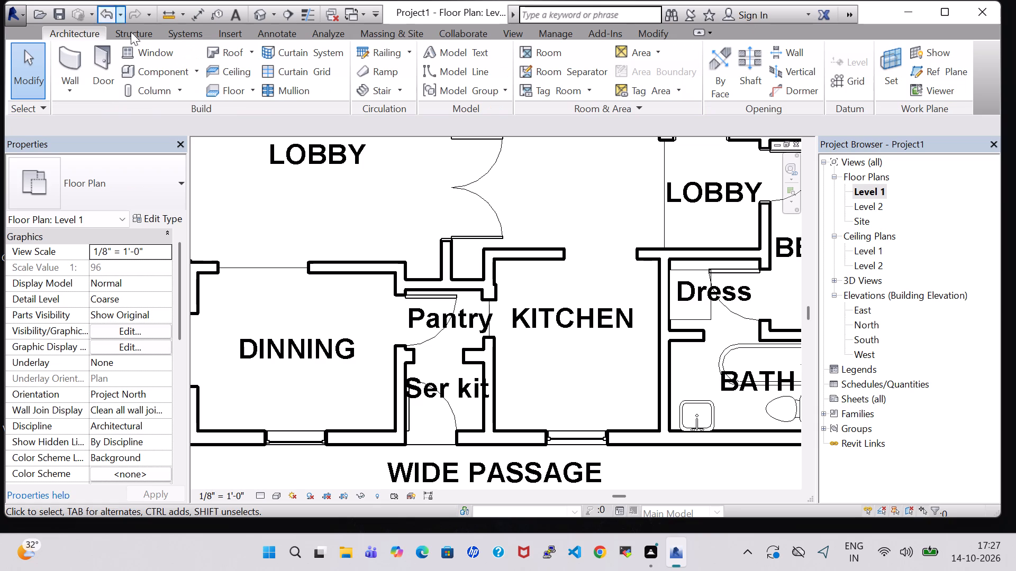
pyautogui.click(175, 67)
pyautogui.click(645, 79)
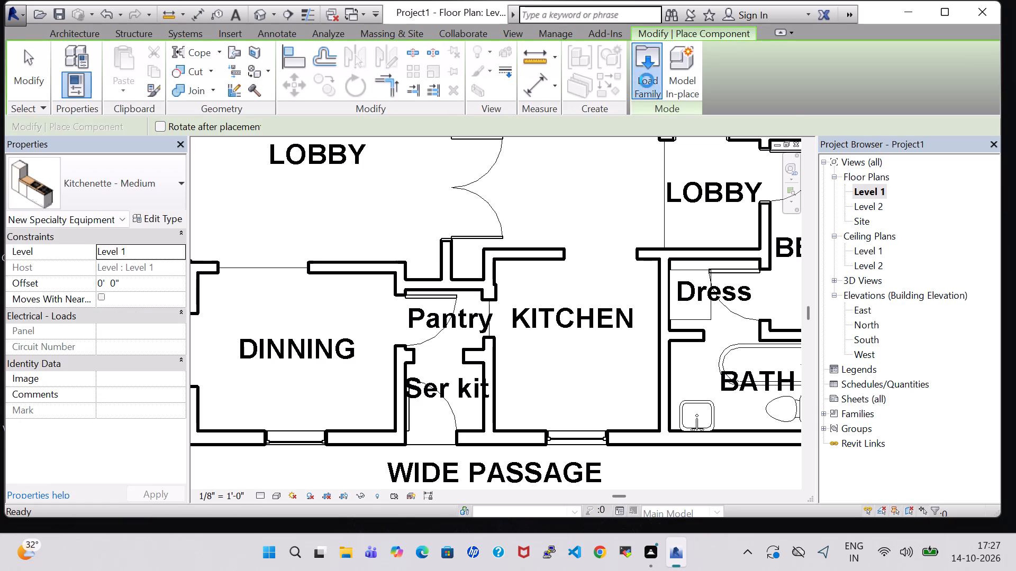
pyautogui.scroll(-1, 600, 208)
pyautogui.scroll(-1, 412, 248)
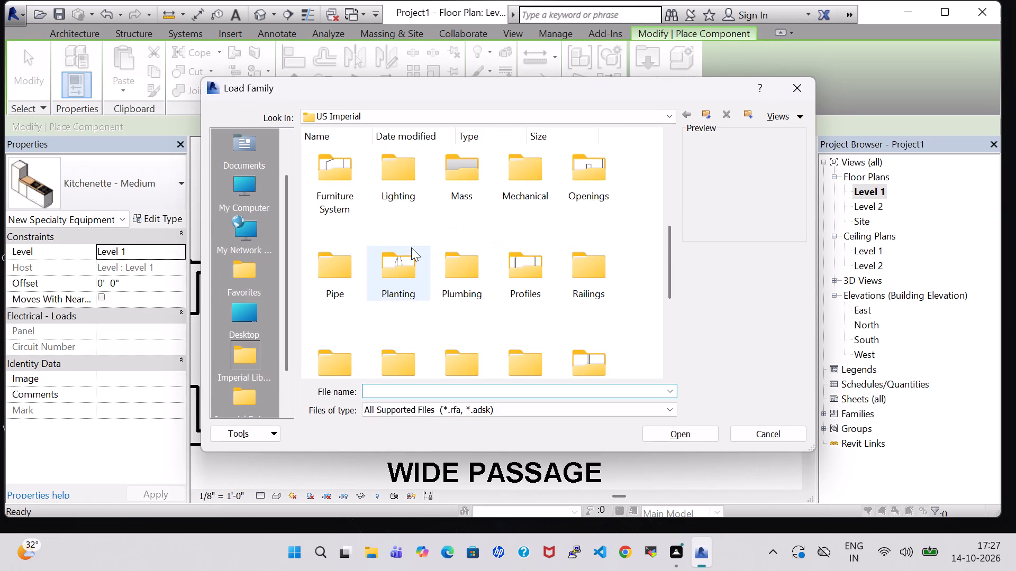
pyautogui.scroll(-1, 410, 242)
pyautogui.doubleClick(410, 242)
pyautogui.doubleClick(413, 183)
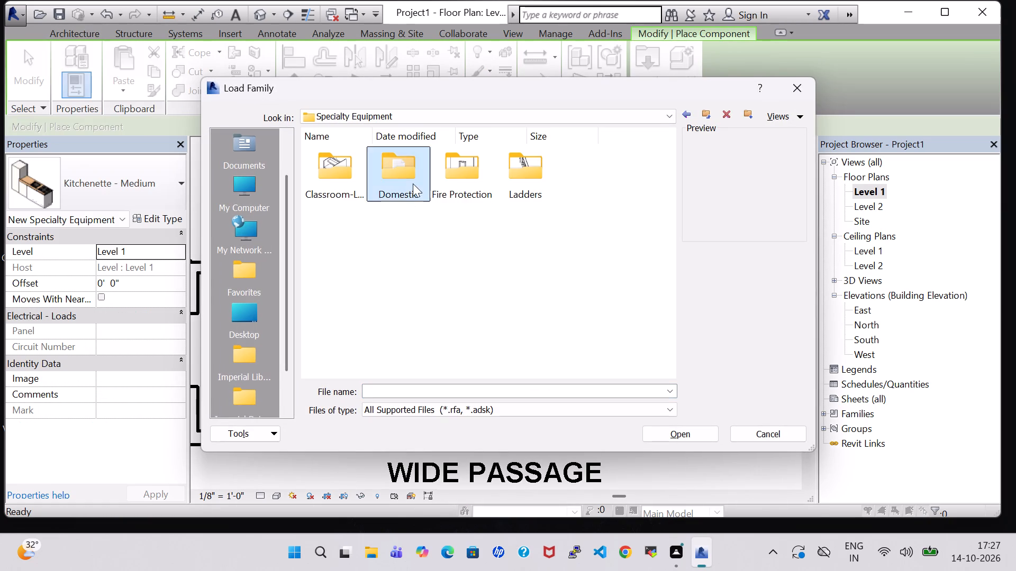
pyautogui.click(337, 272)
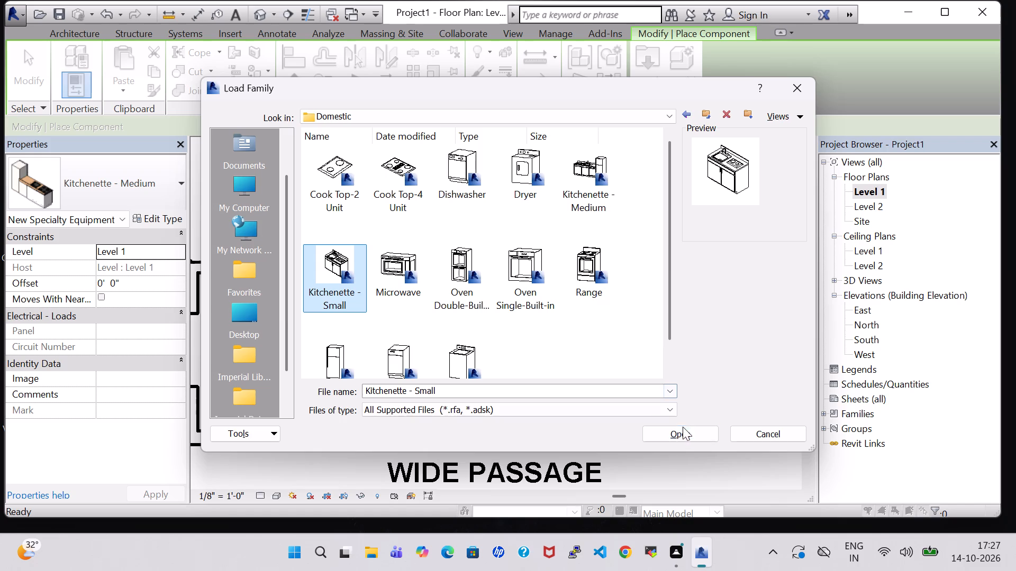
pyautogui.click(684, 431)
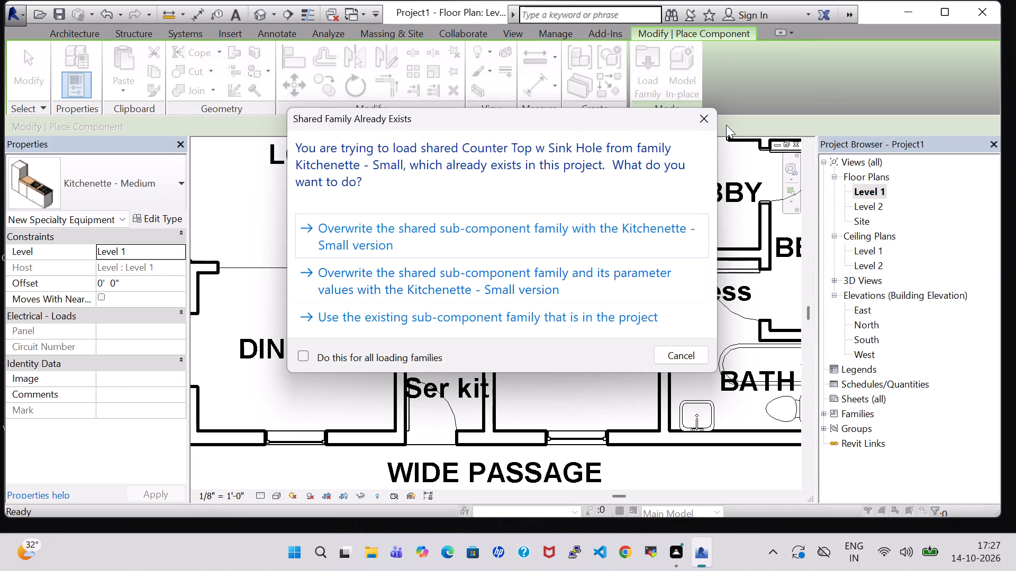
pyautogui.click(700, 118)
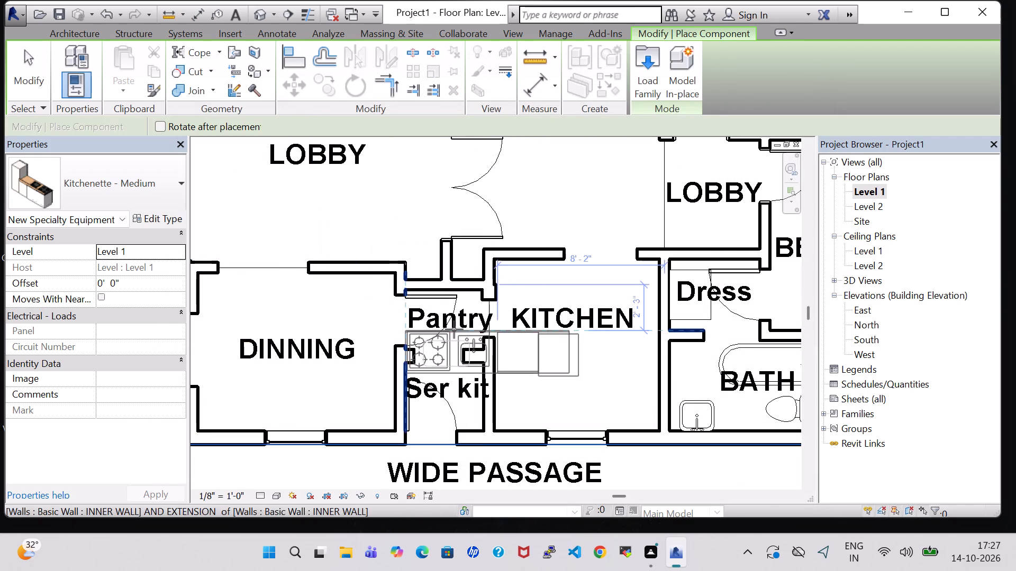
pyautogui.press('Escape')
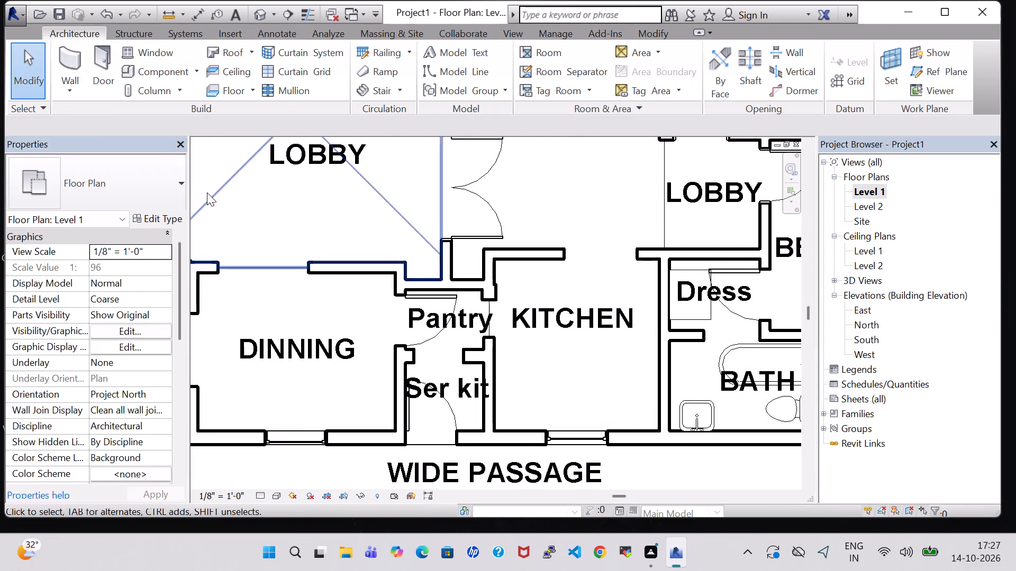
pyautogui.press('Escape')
# Place a 24" x 25" LH Refrigerator in the kitchen's southwest corner, against the south wall and west of the window.
pyautogui.click(156, 75)
pyautogui.click(143, 171)
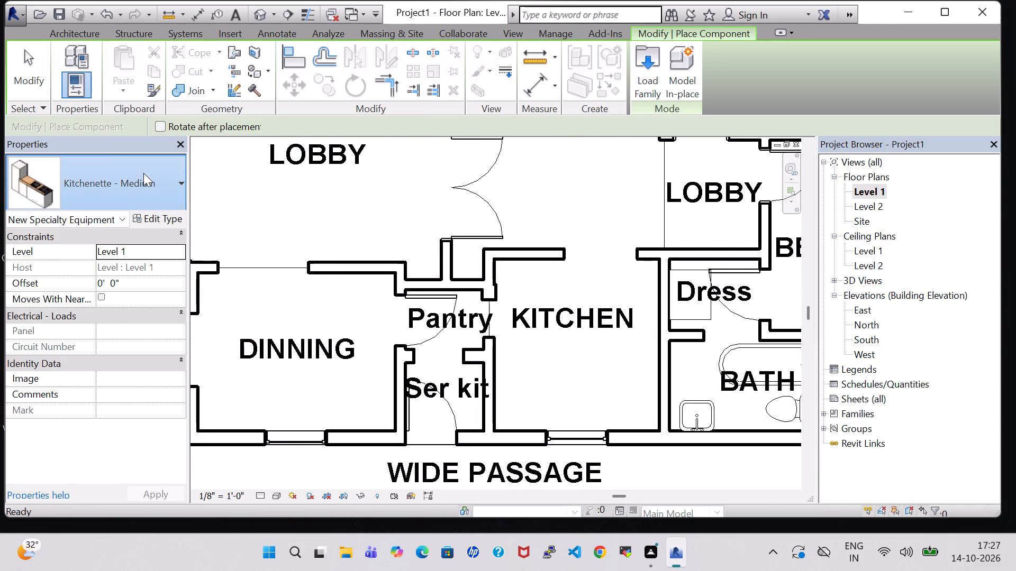
pyautogui.scroll(-2, 110, 324)
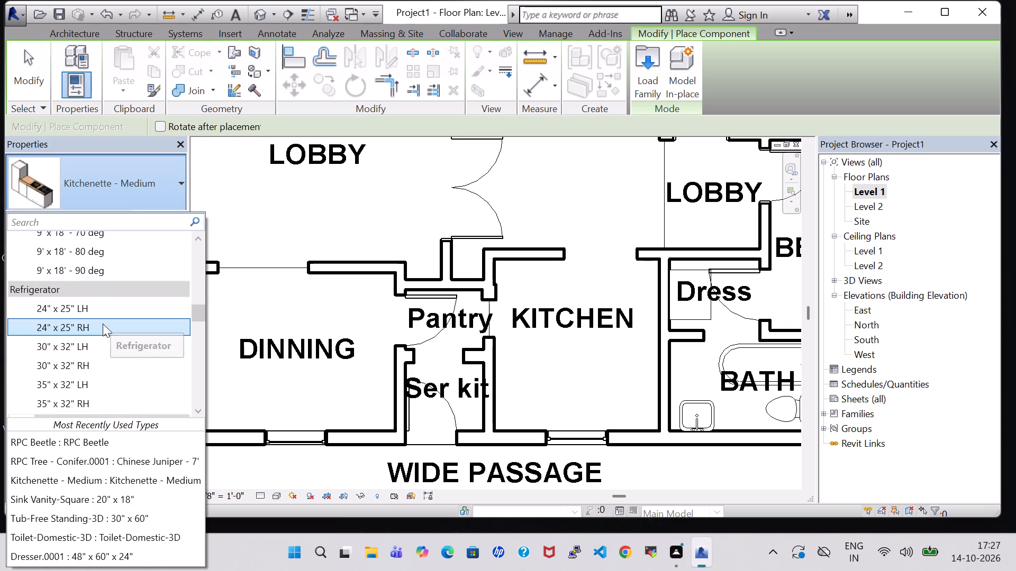
pyautogui.scroll(-10, 102, 324)
pyautogui.scroll(-12, 102, 324)
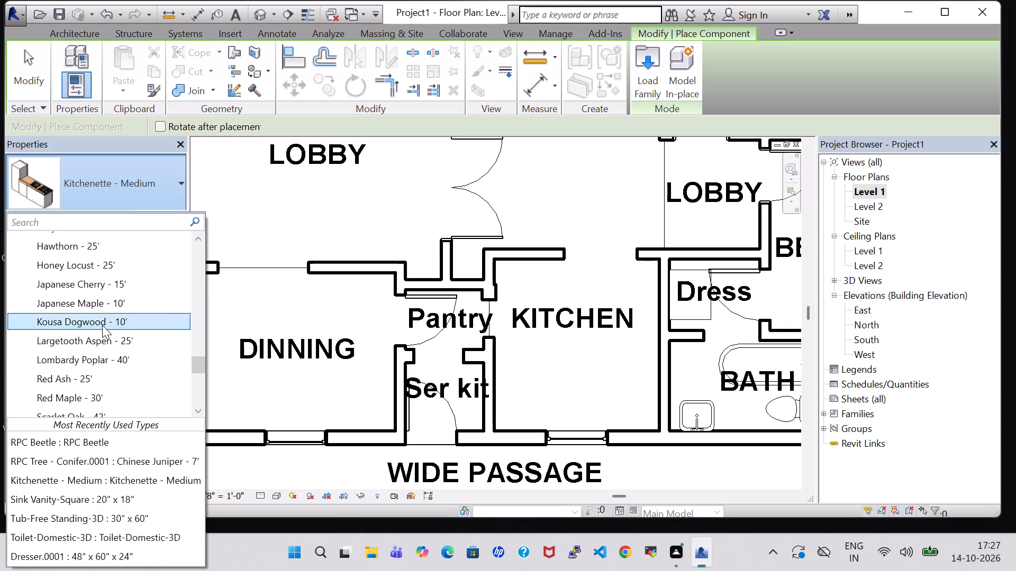
pyautogui.scroll(-11, 102, 325)
pyautogui.scroll(15, 101, 329)
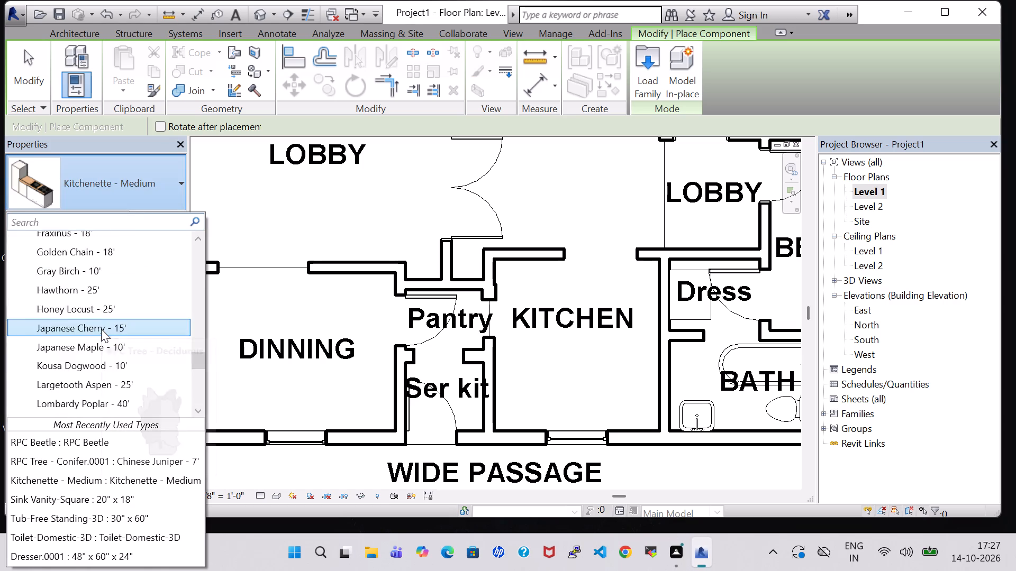
pyautogui.scroll(13, 101, 329)
pyautogui.scroll(-5, 98, 364)
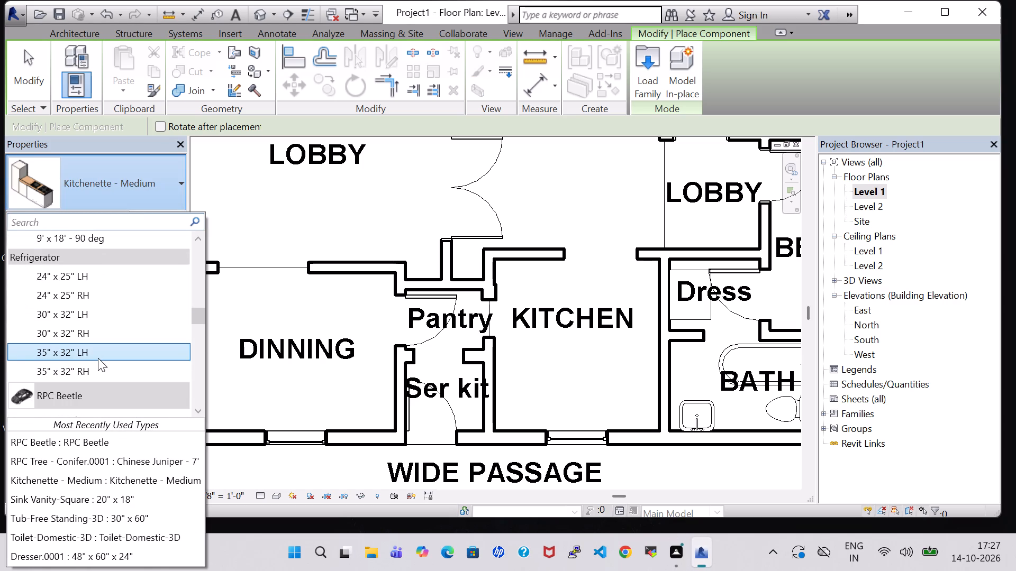
pyautogui.click(76, 269)
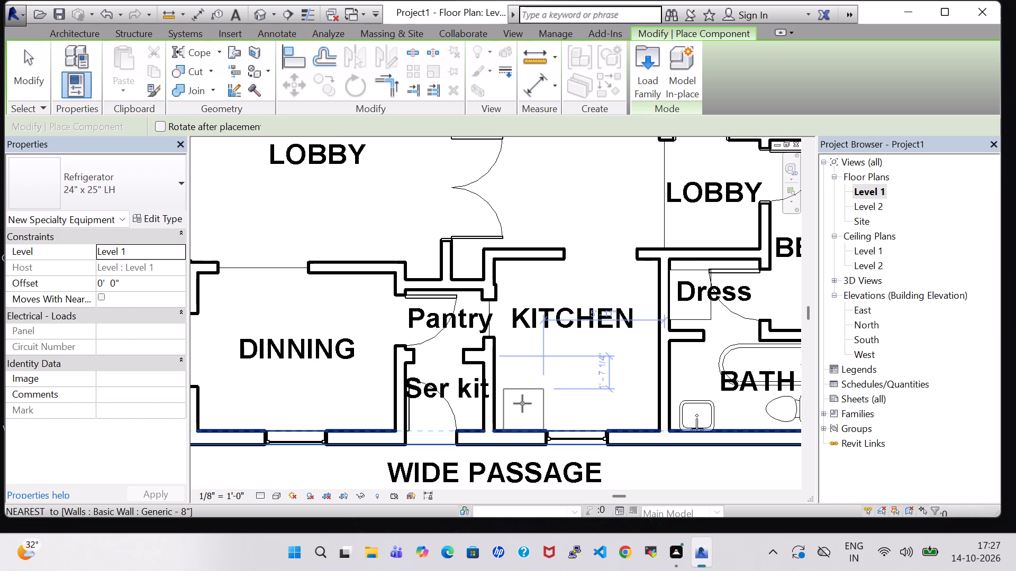
pyautogui.click(523, 403)
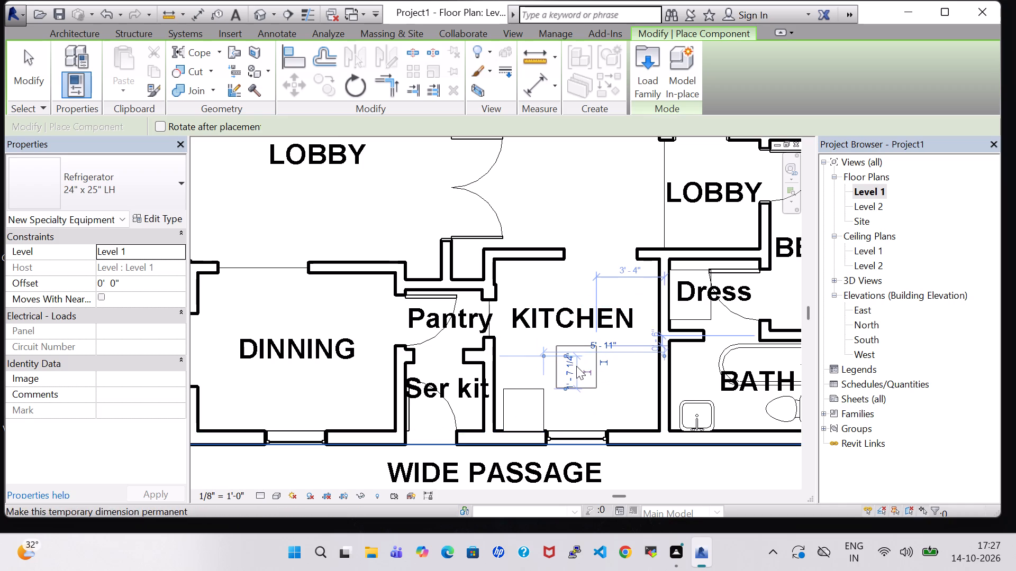
pyautogui.press('Escape')
pyautogui.press('Escape')
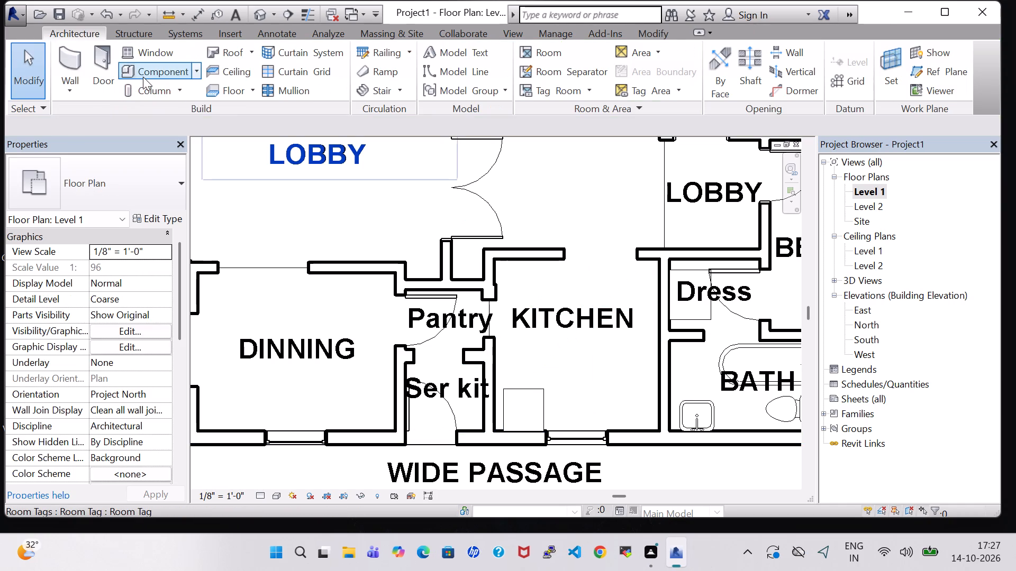
# Place a 22" x 20" Cook Top-4 Unit2 in the Ser kit room against its east wall.
pyautogui.click(143, 77)
pyautogui.click(142, 191)
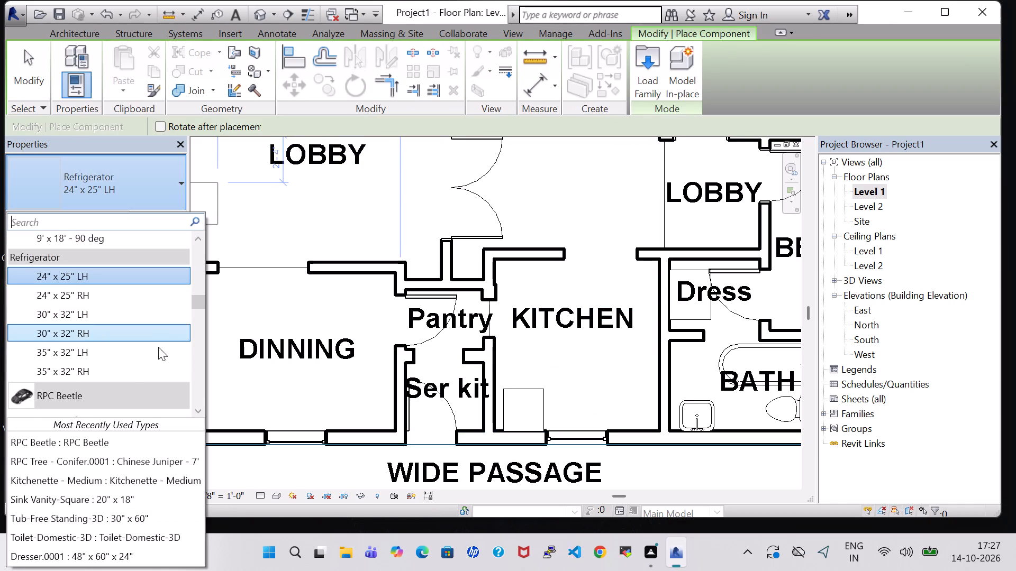
pyautogui.scroll(5, 121, 373)
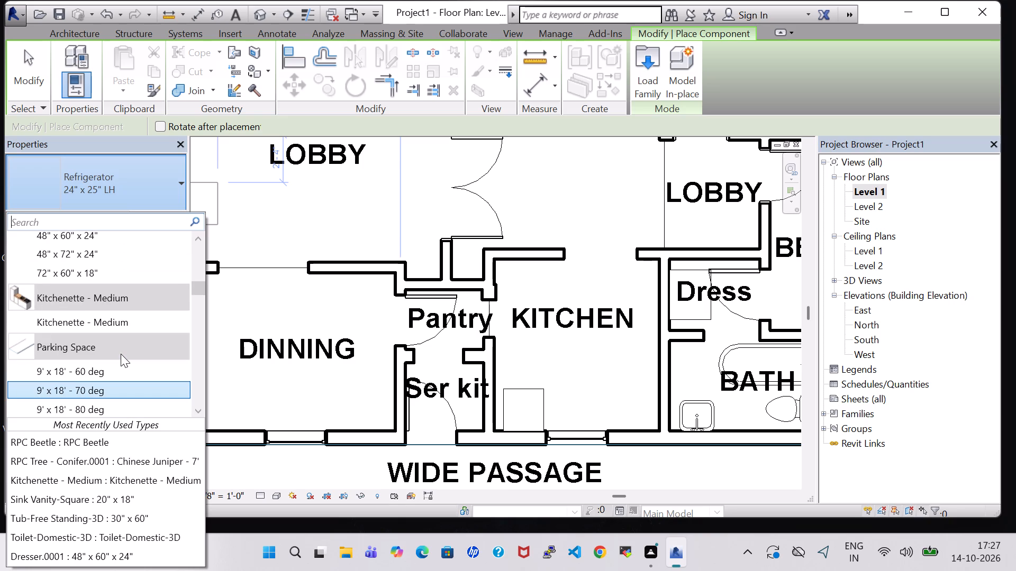
pyautogui.scroll(2, 121, 354)
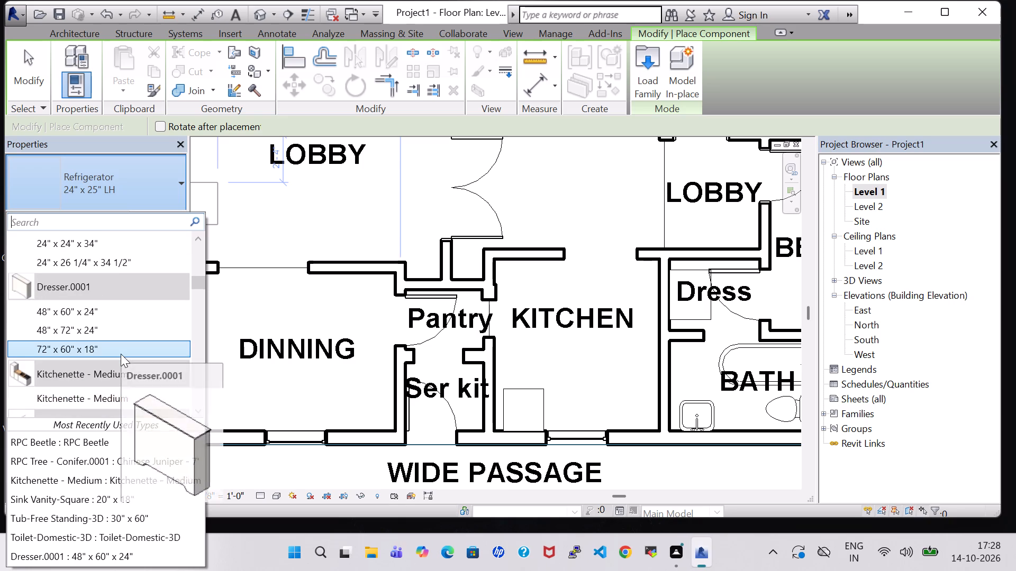
pyautogui.scroll(12, 121, 354)
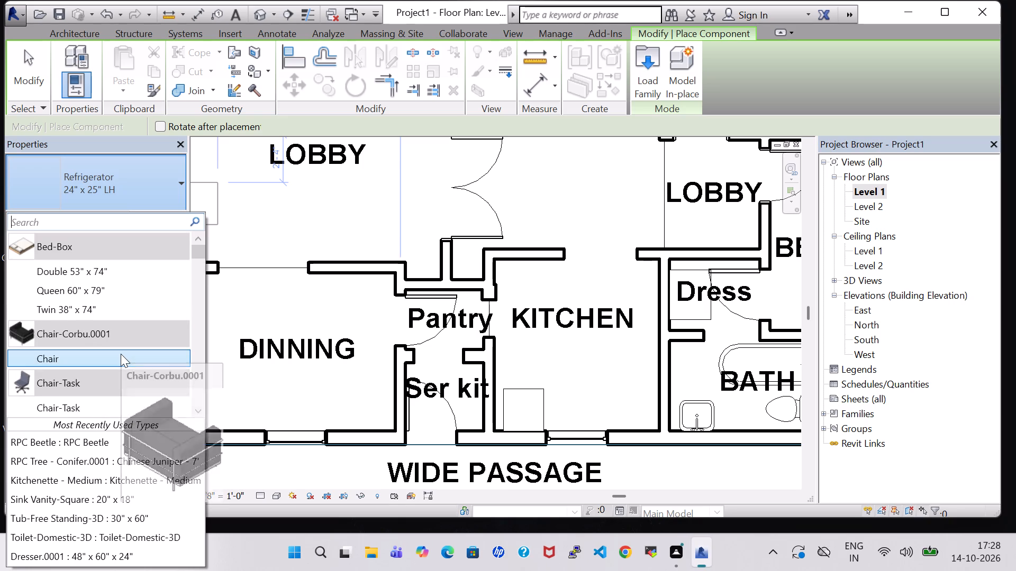
pyautogui.scroll(-3, 121, 354)
pyautogui.click(84, 334)
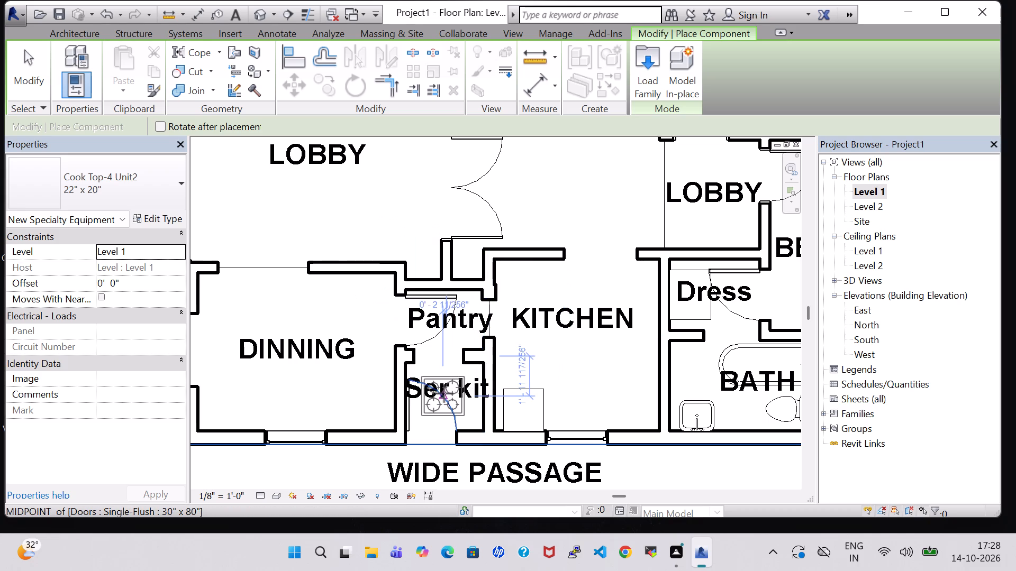
pyautogui.scroll(4, 447, 395)
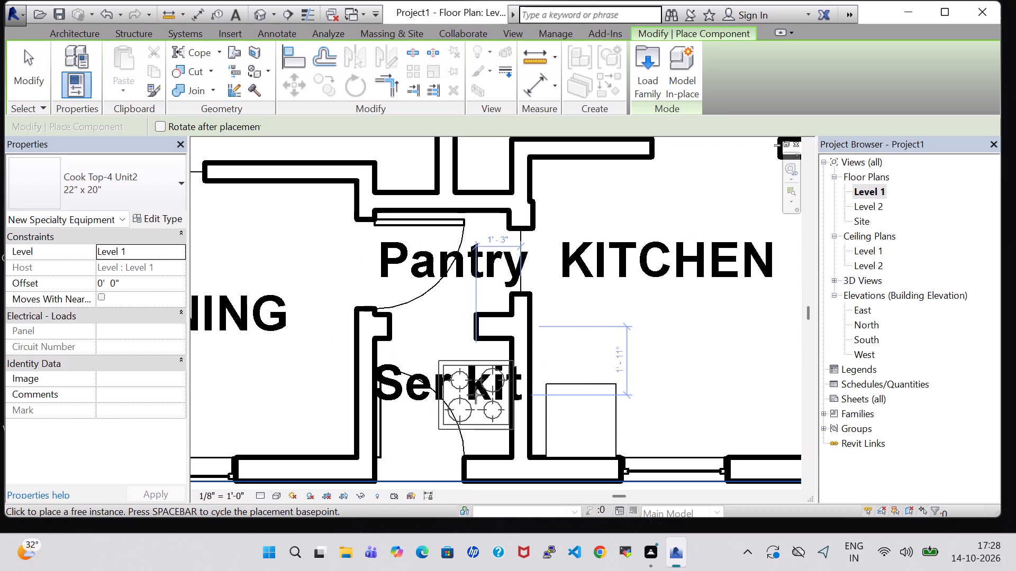
pyautogui.click(476, 395)
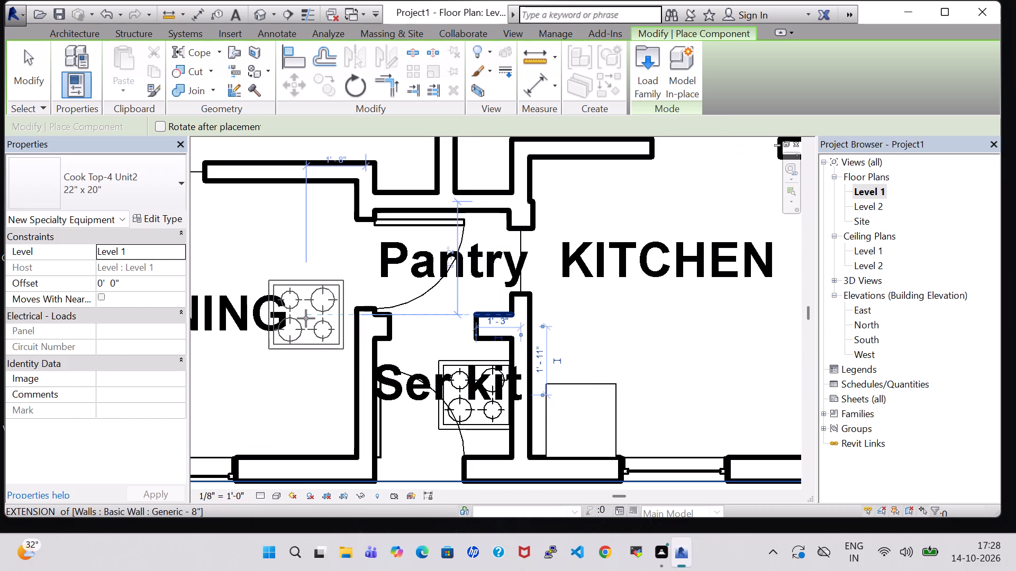
pyautogui.press('Escape')
pyautogui.press('Escape')
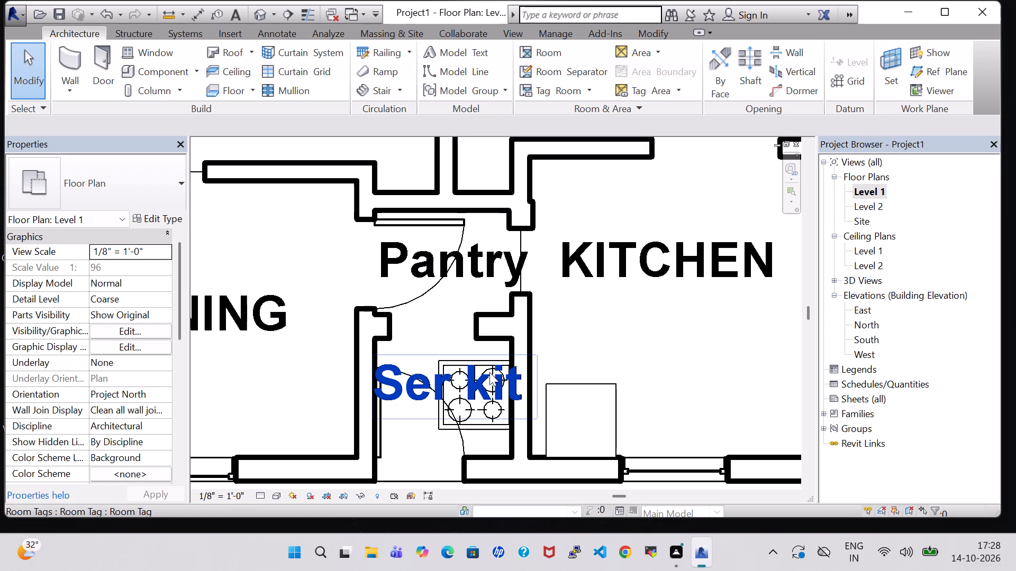
# Set the Ser kit cook top's offset from Level 1 to 3' 0".
pyautogui.click(479, 430)
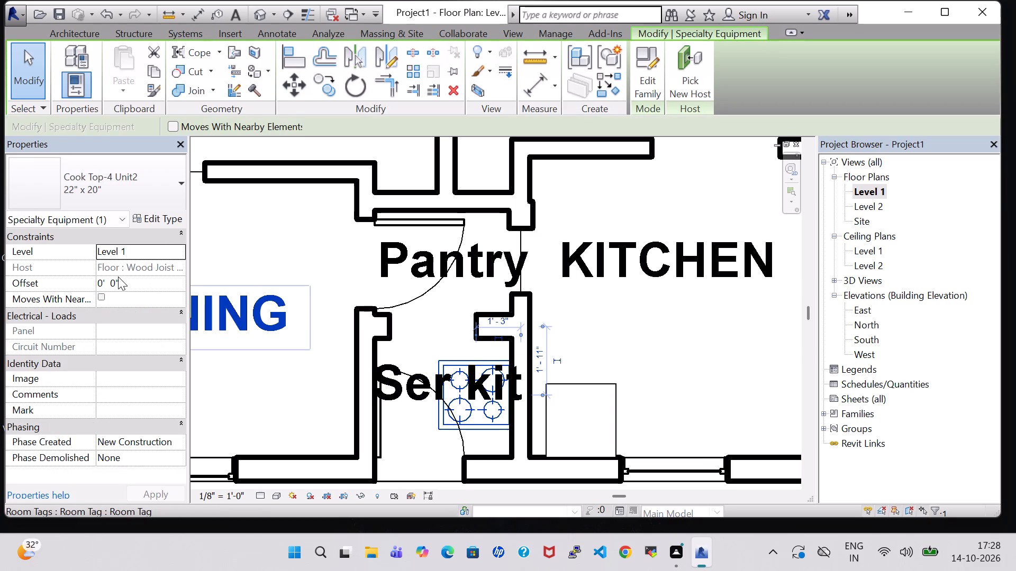
pyautogui.click(103, 278)
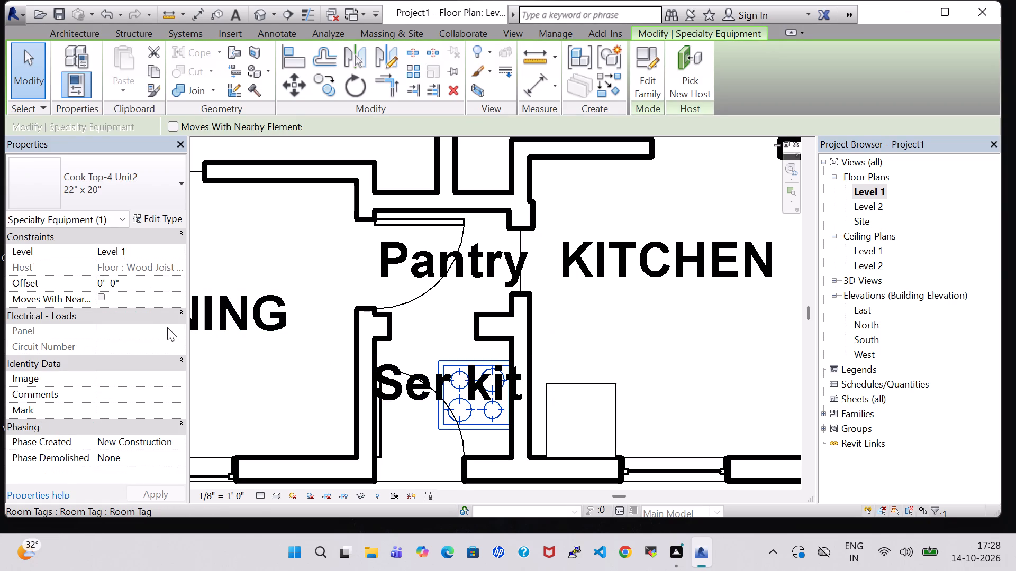
pyautogui.press('BackSpace')
pyautogui.press('3')
pyautogui.press('Return')
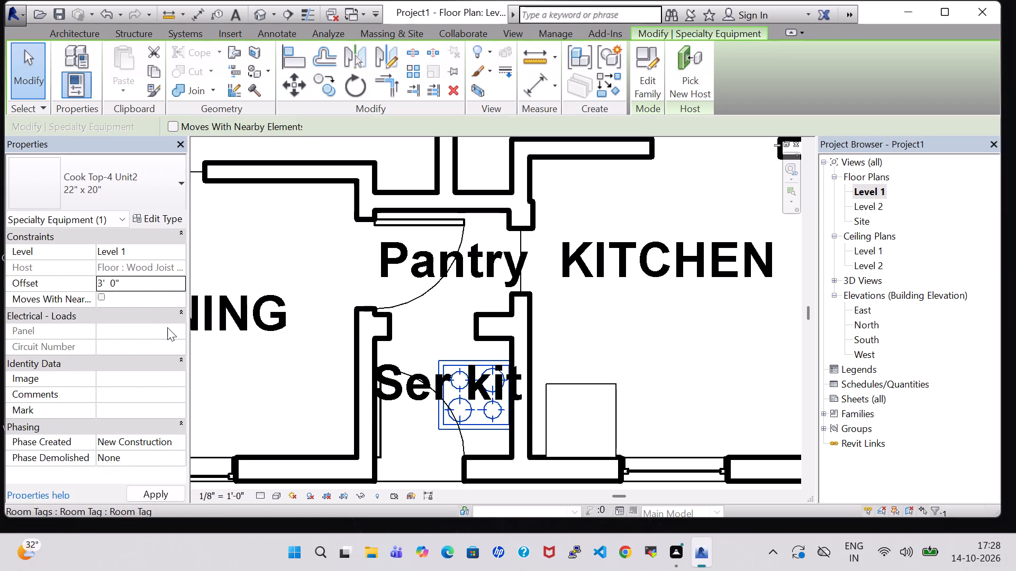
# Inspect the cook top's raised position in the 3D view from above the Ser kit room.
pyautogui.click(256, 19)
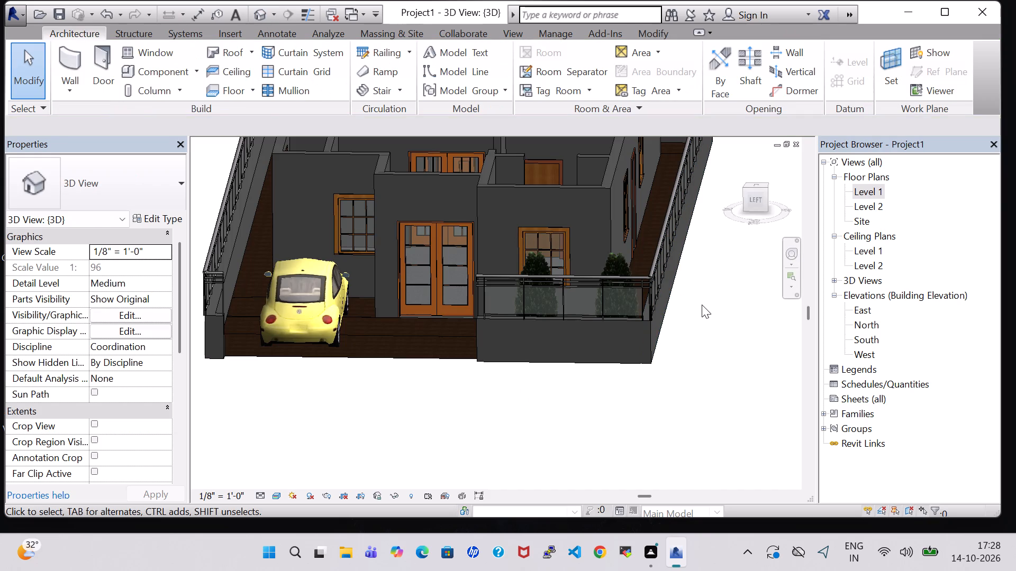
pyautogui.keyDown('shift'); pyautogui.scroll(1, 702, 305); pyautogui.keyUp('shift')
pyautogui.keyDown('shift'); pyautogui.moveTo(702, 305); pyautogui.dragTo(676, 446, button='middle'); pyautogui.keyUp('shift')
pyautogui.keyDown('shift'); pyautogui.moveTo(700, 282); pyautogui.dragTo(705, 332, button='middle'); pyautogui.keyUp('shift')
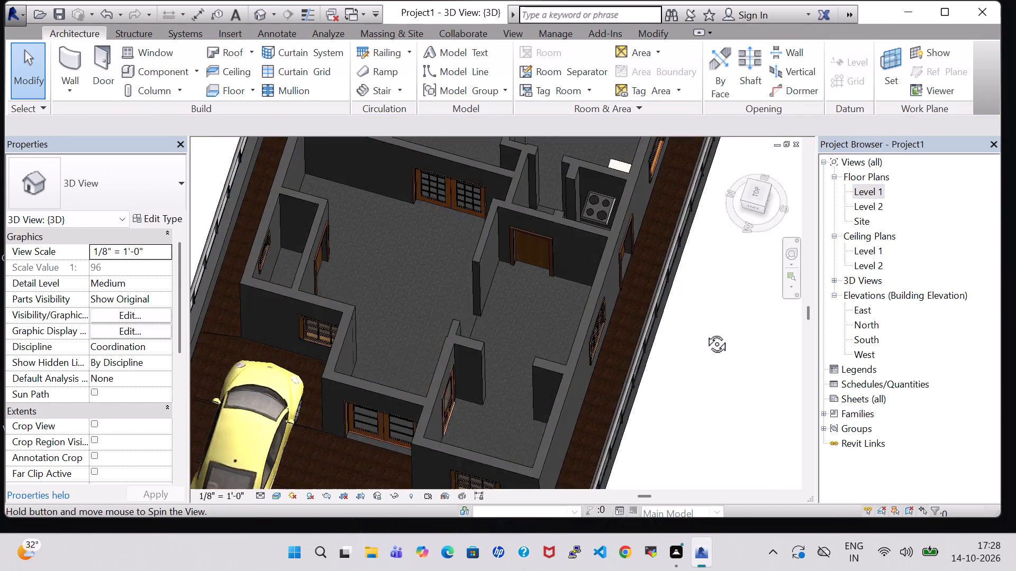
pyautogui.keyDown('shift'); pyautogui.moveTo(705, 332); pyautogui.dragTo(722, 361, button='middle'); pyautogui.keyUp('shift')
# In the Level 1 floor plan, load the Oven Double-Built-in family from the Domestic folder of Specialty Equipment.
pyautogui.doubleClick(865, 192)
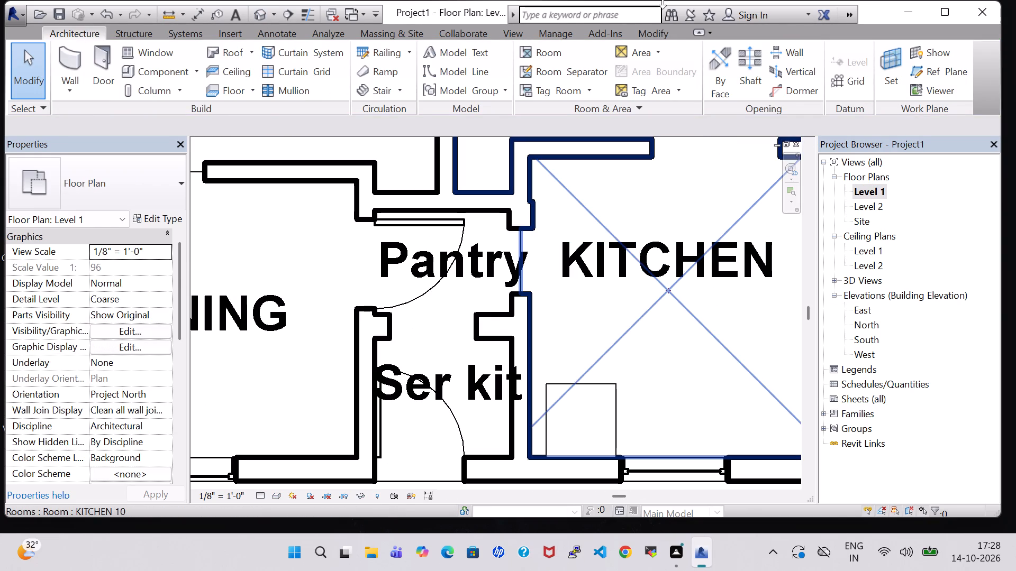
pyautogui.click(155, 65)
pyautogui.click(650, 88)
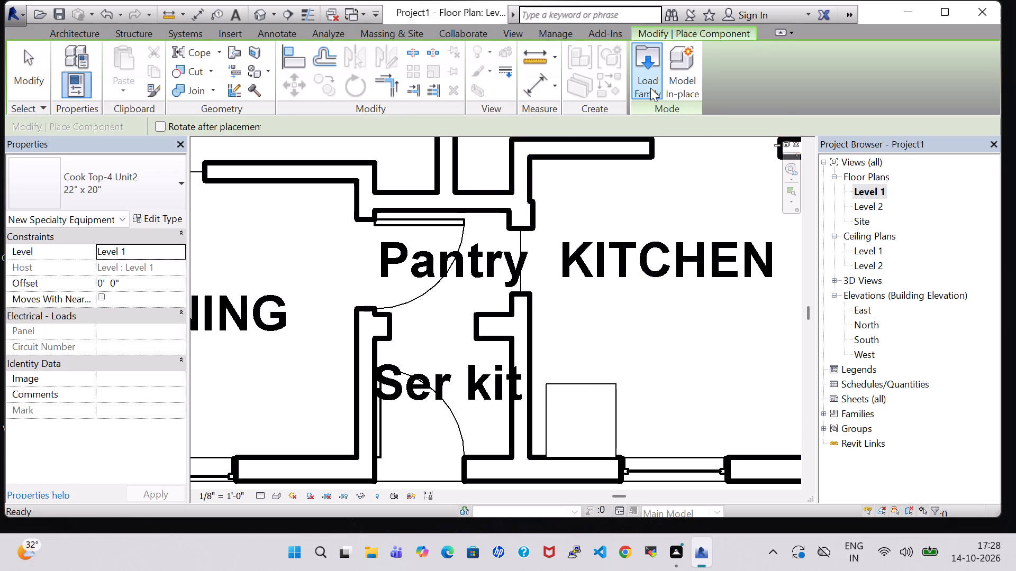
pyautogui.scroll(-1, 601, 297)
pyautogui.doubleClick(590, 218)
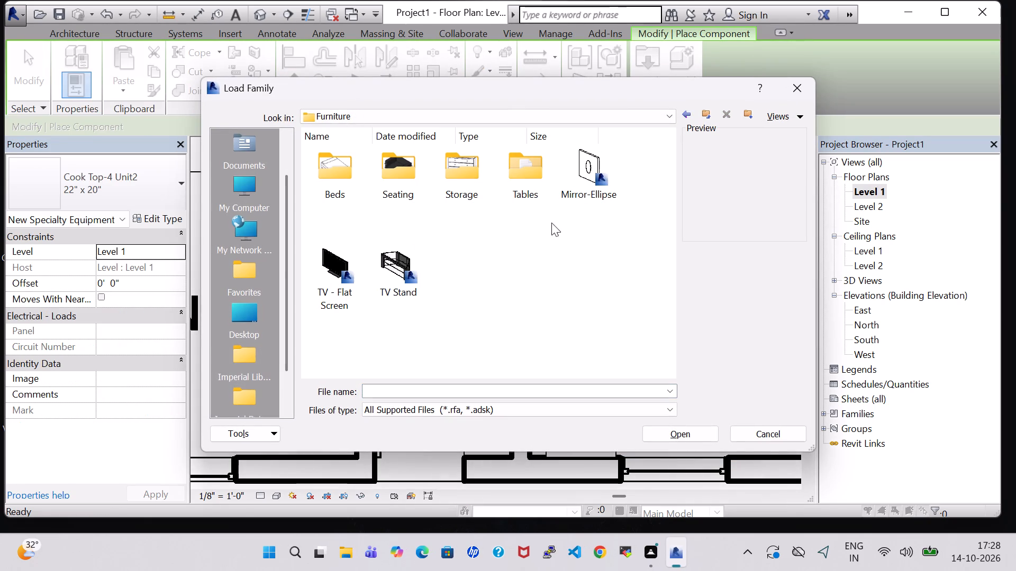
pyautogui.click(684, 118)
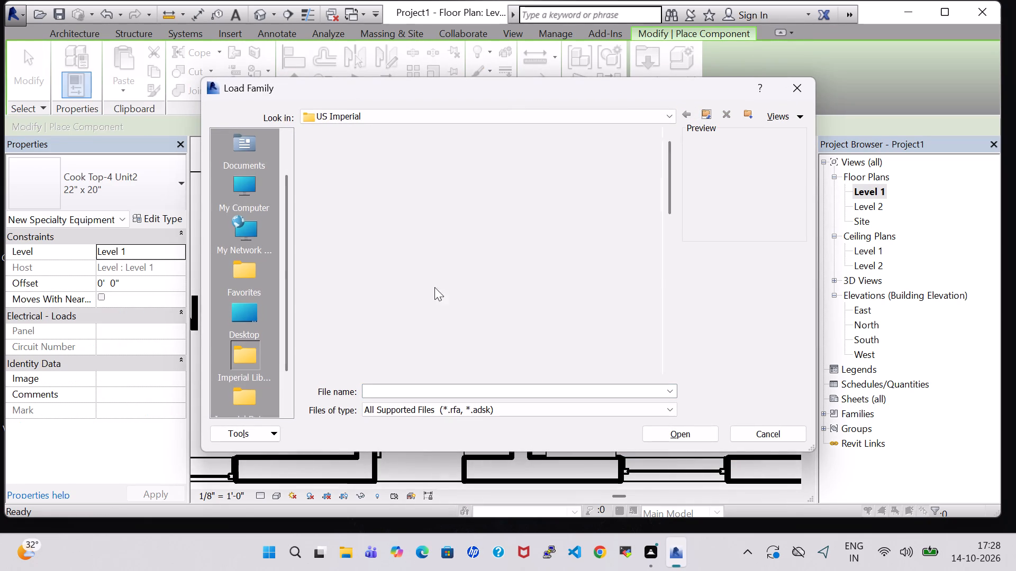
pyautogui.scroll(-3, 435, 306)
pyautogui.doubleClick(403, 232)
pyautogui.doubleClick(380, 163)
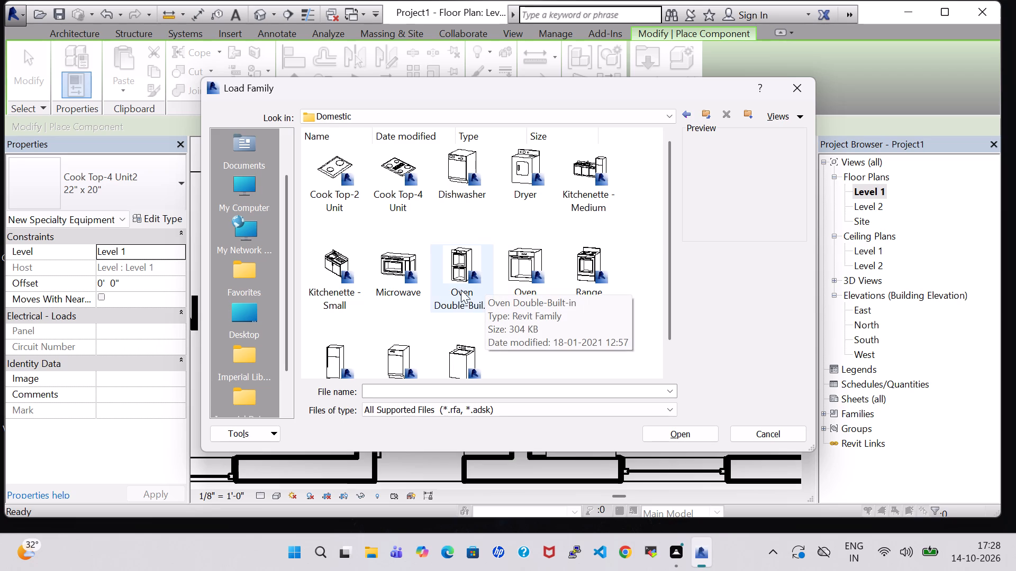
pyautogui.click(455, 279)
pyautogui.click(706, 430)
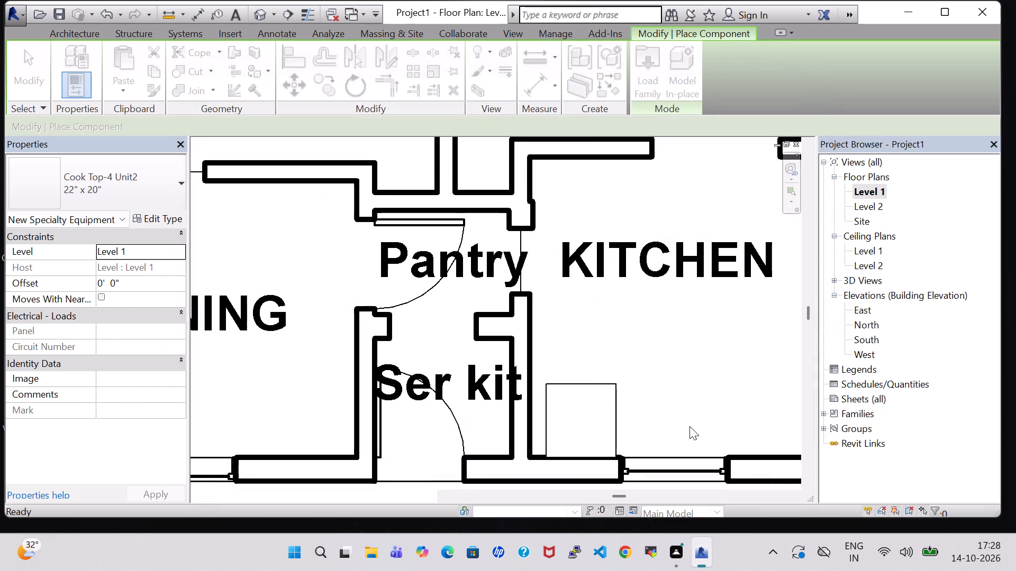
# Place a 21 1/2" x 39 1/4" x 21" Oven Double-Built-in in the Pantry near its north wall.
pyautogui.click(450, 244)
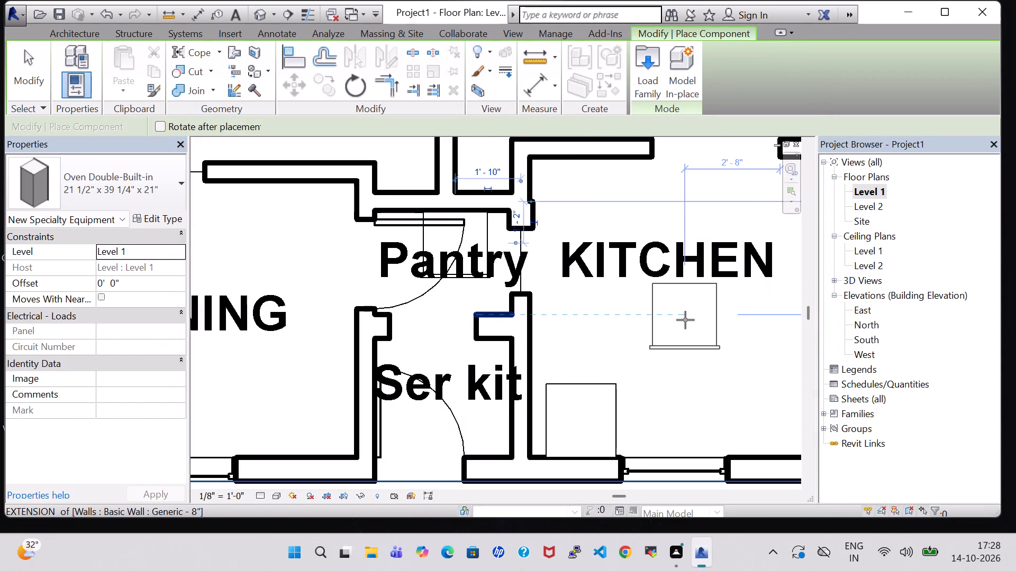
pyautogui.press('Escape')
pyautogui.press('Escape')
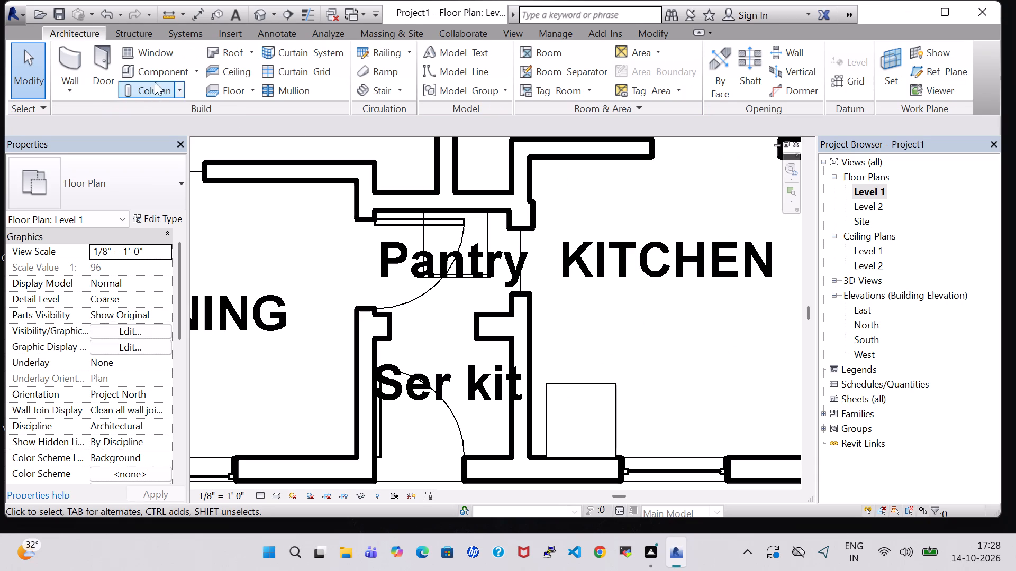
# Load the Kitchenette - Small family from the Domestic equipment folder, using the existing sub-component family in the project.
pyautogui.click(155, 69)
pyautogui.click(643, 91)
pyautogui.scroll(-1, 592, 272)
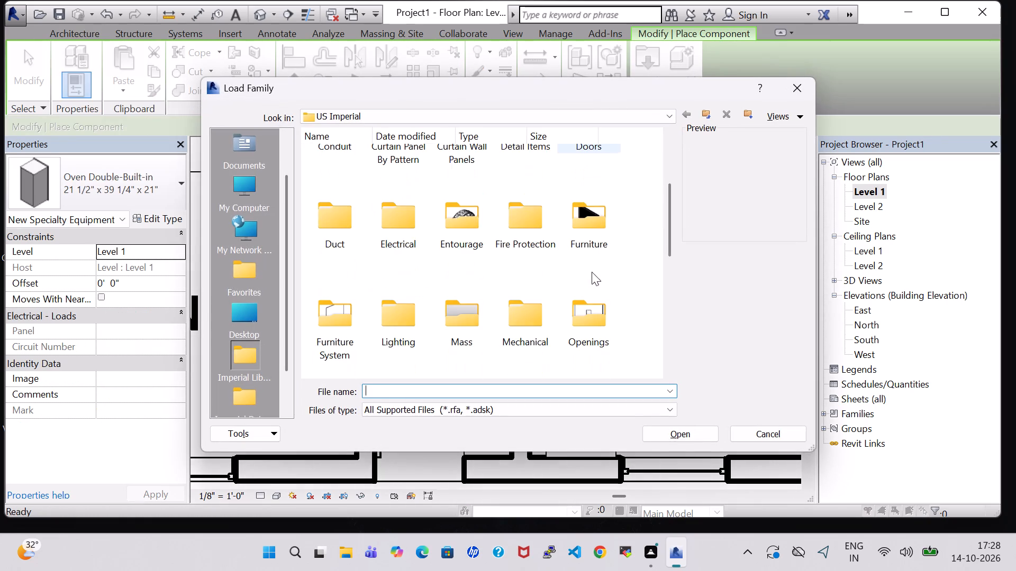
pyautogui.scroll(-1, 592, 272)
pyautogui.scroll(1, 479, 257)
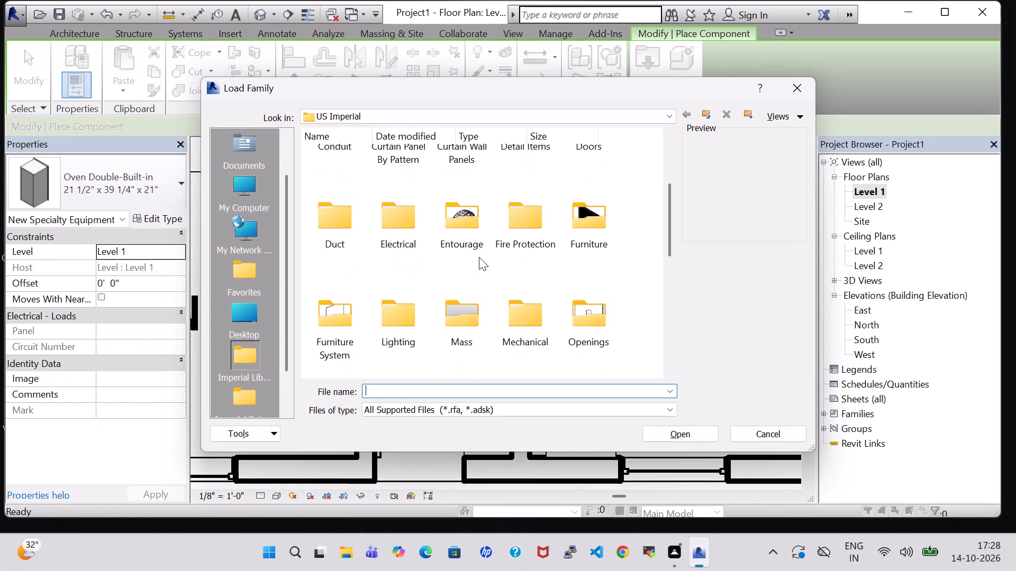
pyautogui.scroll(-2, 424, 260)
pyautogui.doubleClick(392, 240)
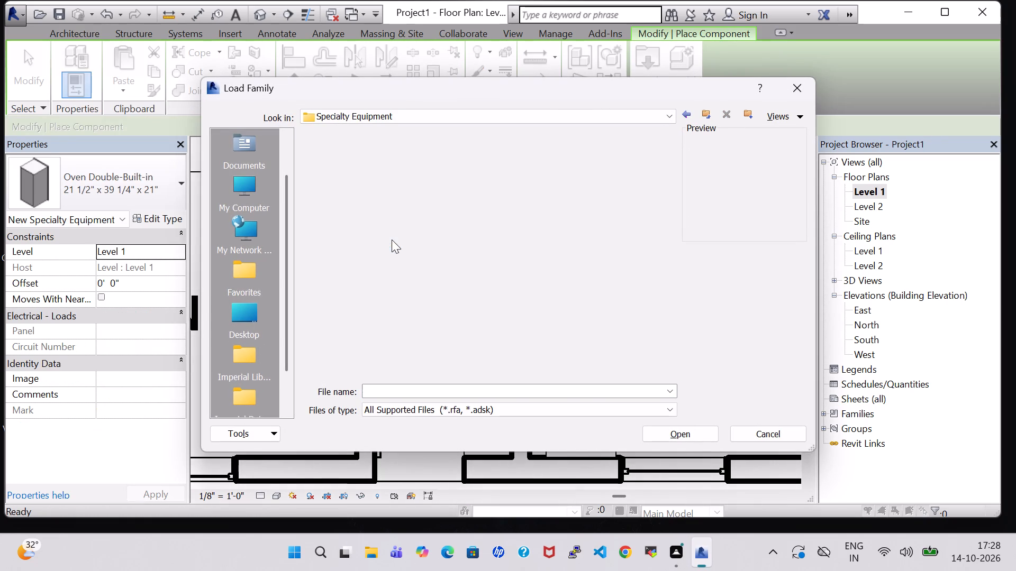
pyautogui.doubleClick(395, 180)
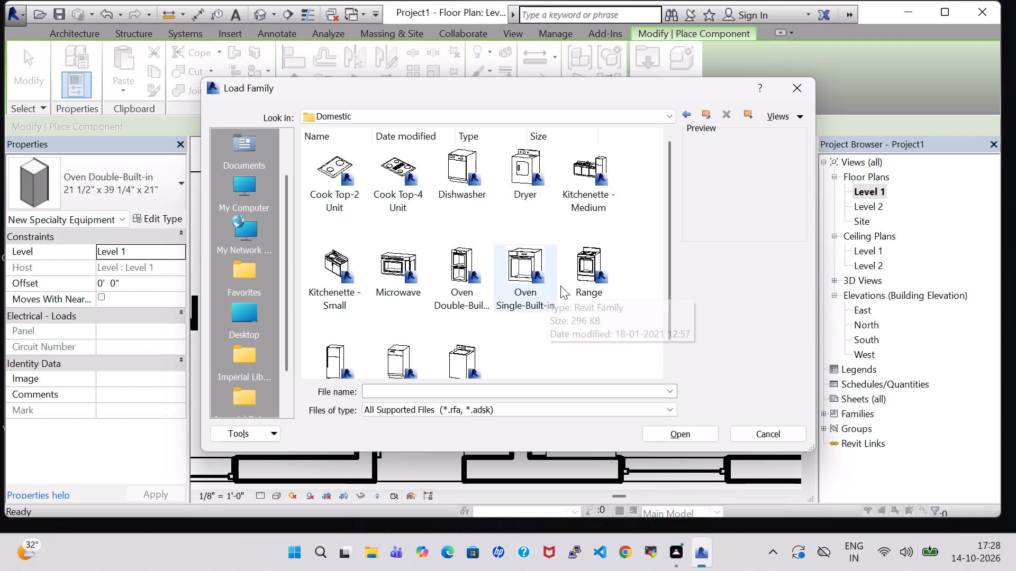
pyautogui.scroll(-2, 560, 285)
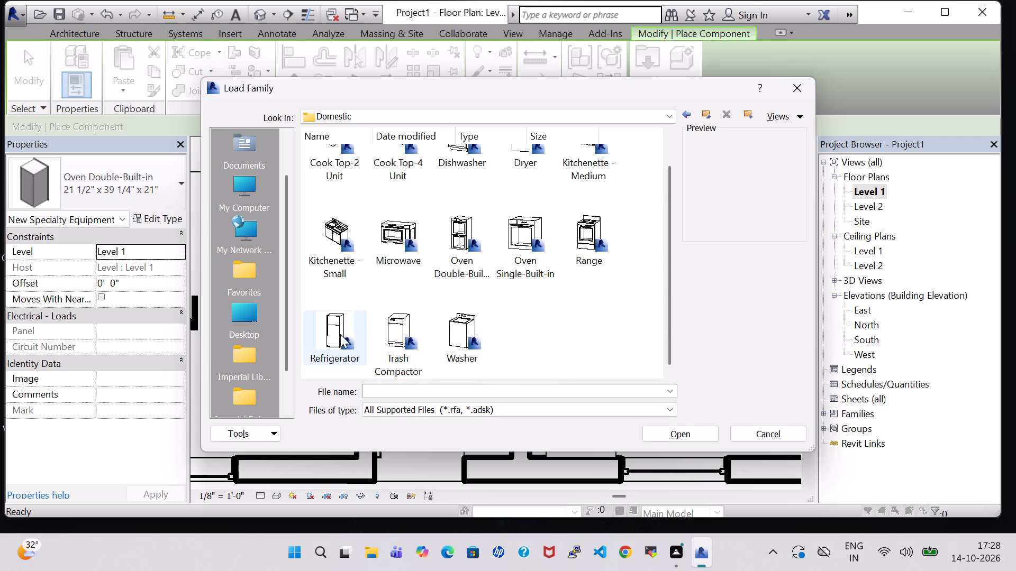
pyautogui.scroll(1, 508, 241)
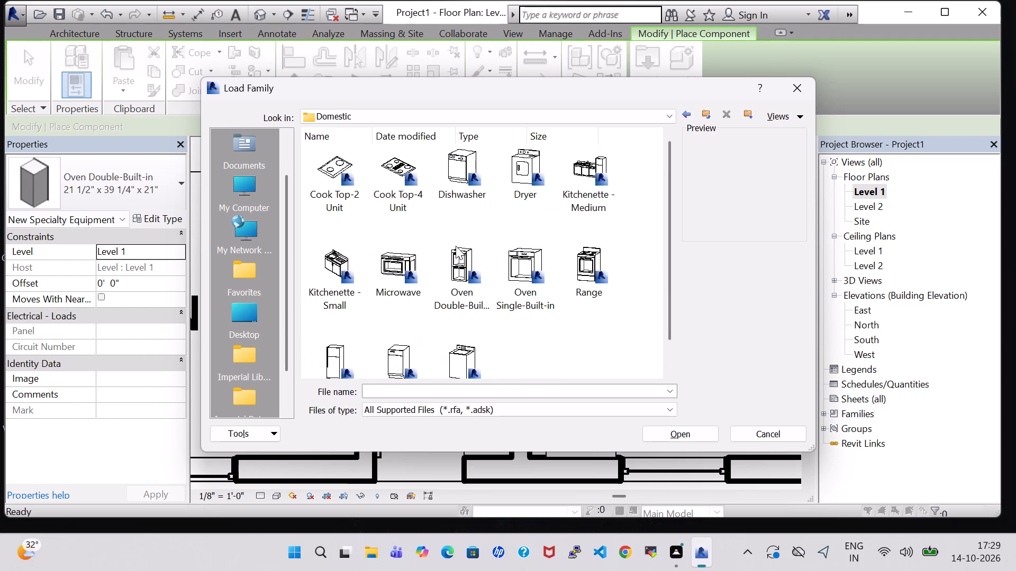
pyautogui.click(366, 255)
pyautogui.click(686, 431)
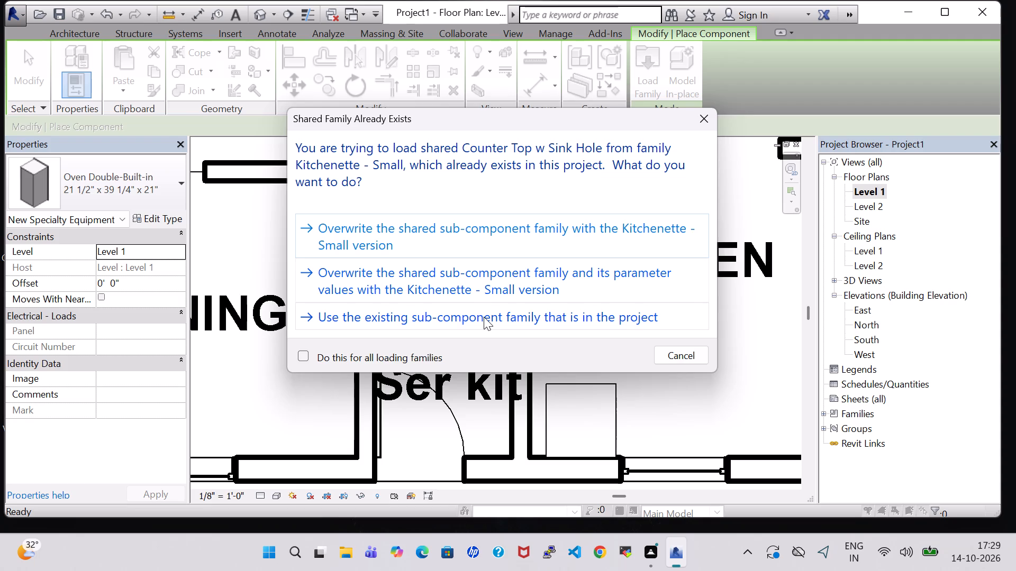
pyautogui.click(484, 317)
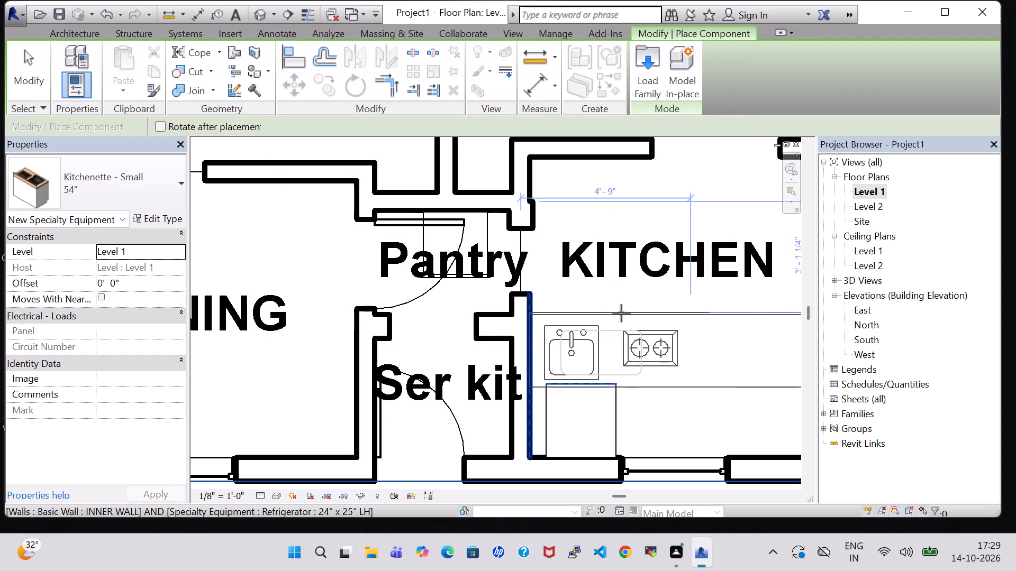
# Place a 54" Kitchenette - Small lengthwise against the kitchen's east wall, with its sink toward the north.
pyautogui.scroll(-2, 640, 314)
pyautogui.press('space')
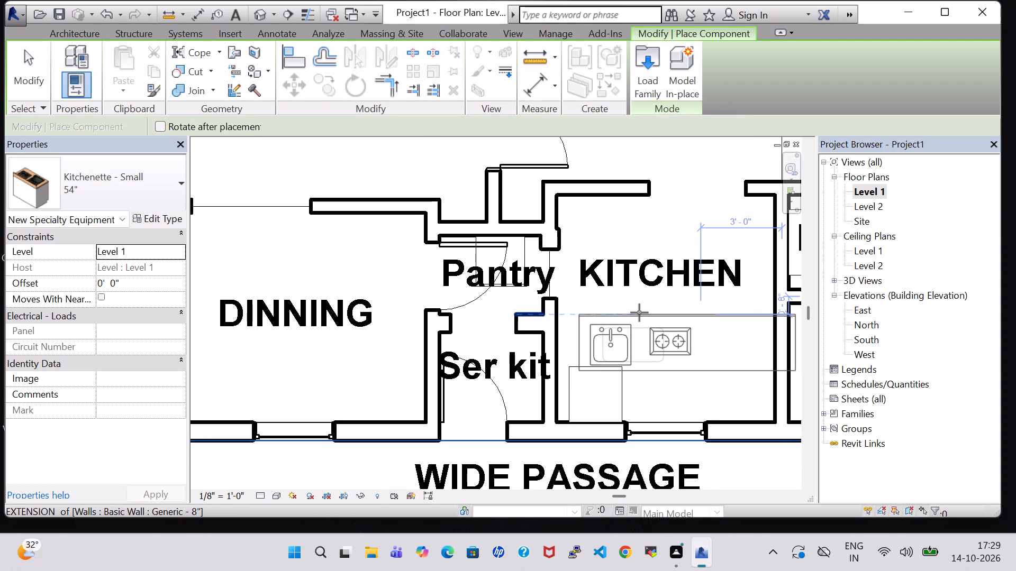
pyautogui.press('space')
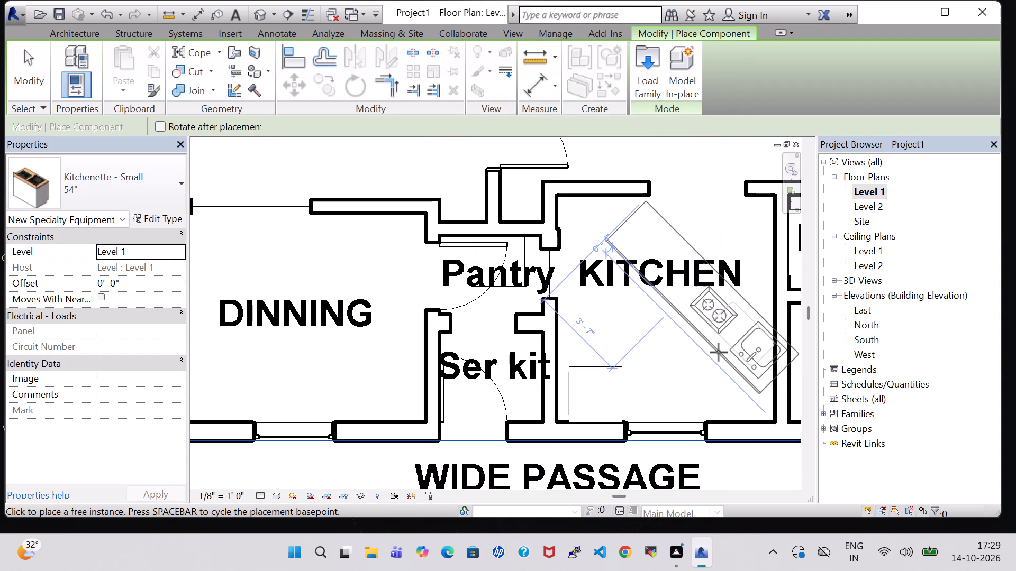
pyautogui.press('space')
pyautogui.press('space')
pyautogui.press('space')
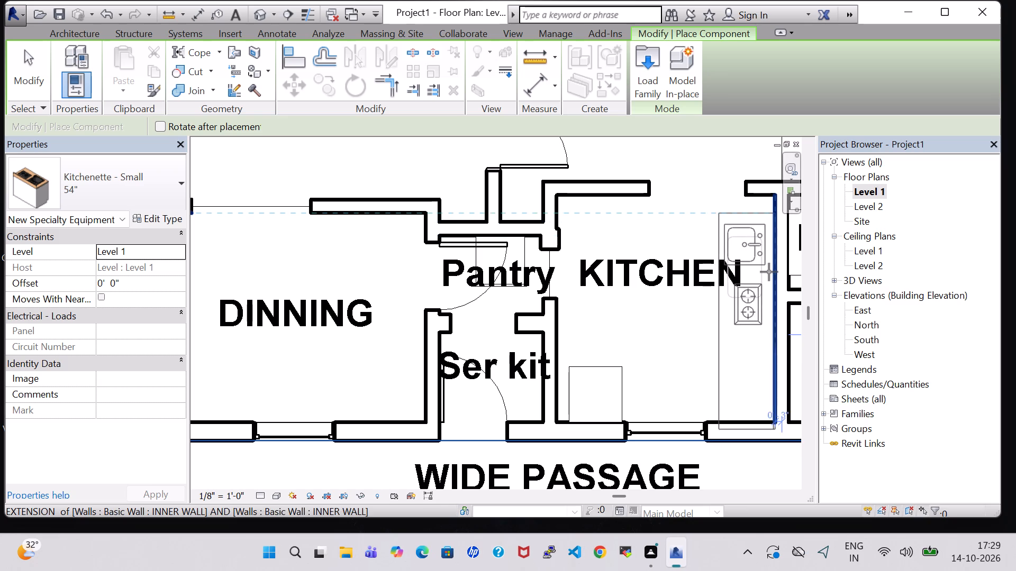
pyautogui.click(770, 262)
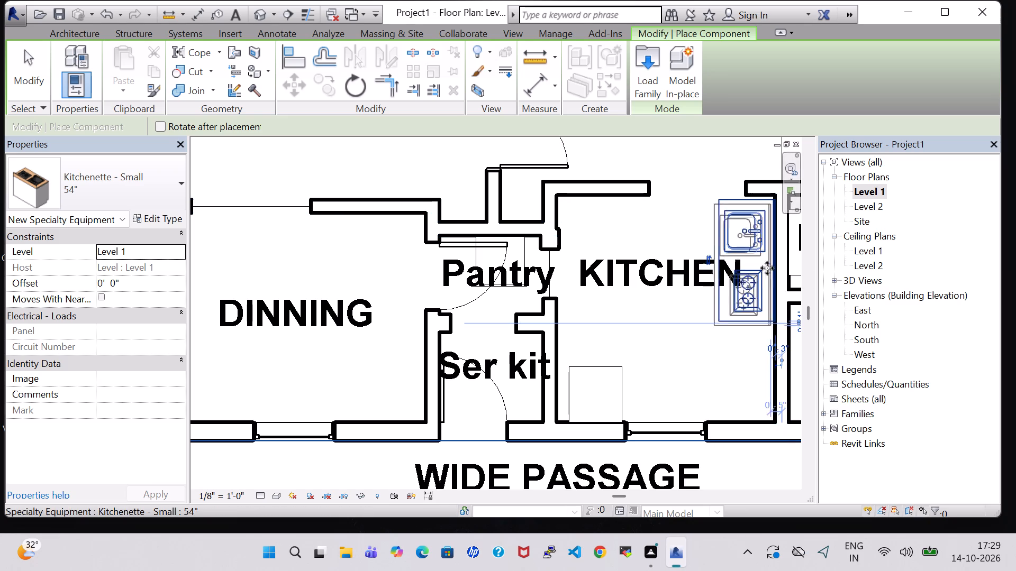
pyautogui.press('Escape')
pyautogui.press('Escape')
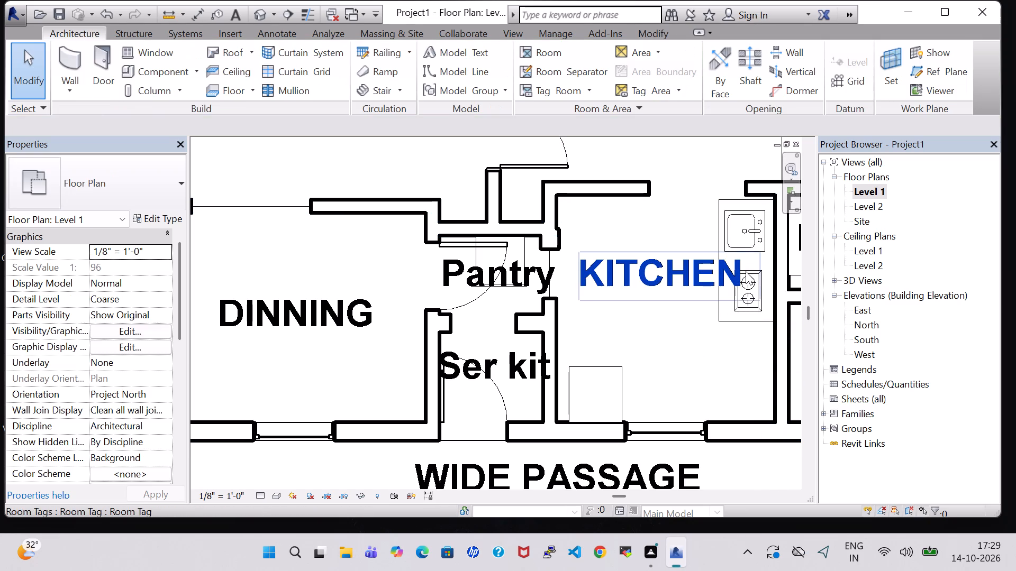
# Nudge the small kitchenette southward along the kitchen's east wall.
pyautogui.click(746, 232)
pyautogui.press('Down')
pyautogui.press('Down')
pyautogui.press('Down')
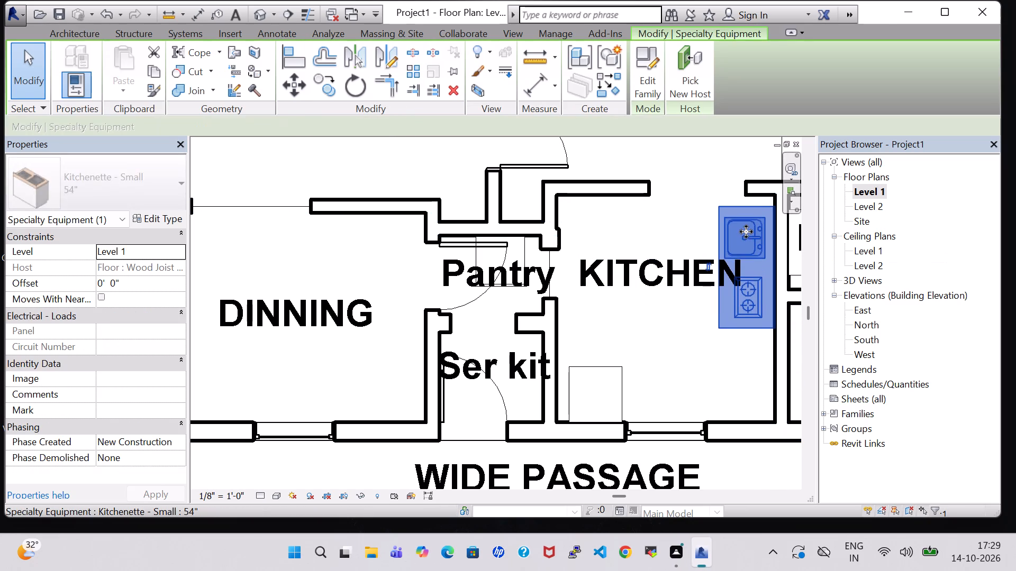
pyautogui.press('Down')
pyautogui.press('Down')
pyautogui.press('Down')
pyautogui.press('Down')
pyautogui.press('Down')
pyautogui.press('Down')
pyautogui.press('Down')
pyautogui.press('Down')
pyautogui.press('Down')
pyautogui.press('Down')
pyautogui.press('Down')
pyautogui.press('Down')
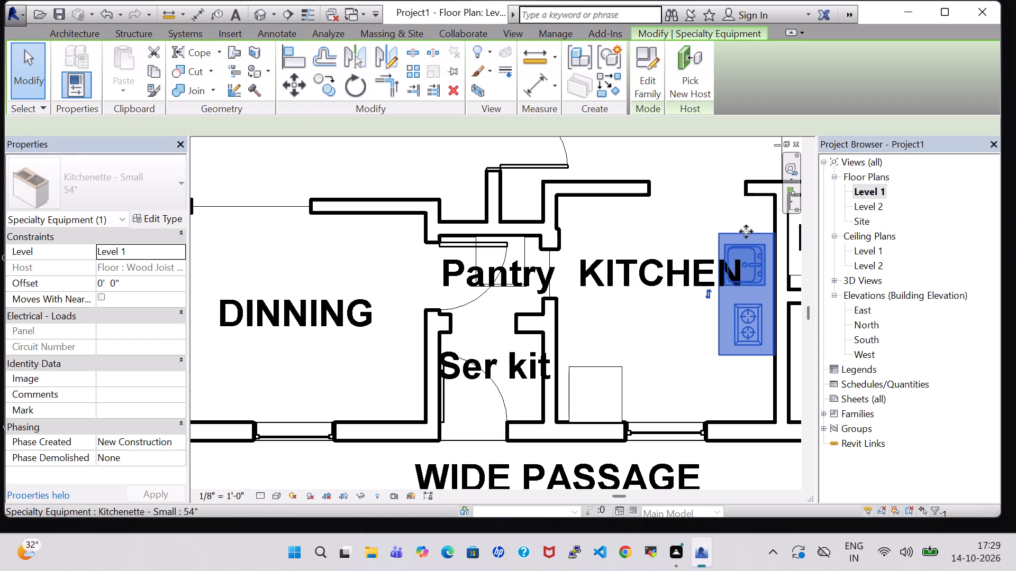
pyautogui.press('Down')
pyautogui.press('Down')
pyautogui.press('Up')
pyautogui.press('Up')
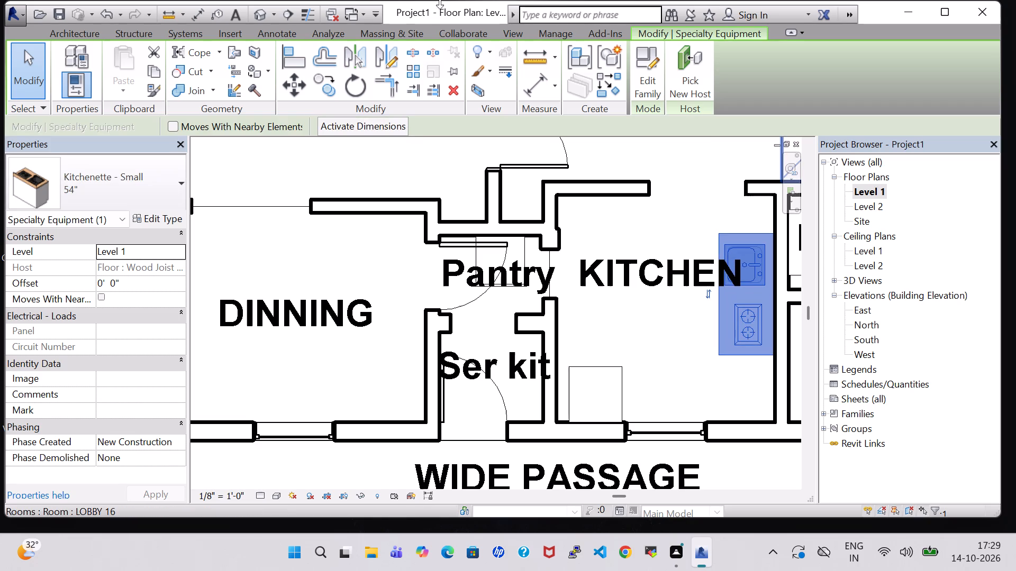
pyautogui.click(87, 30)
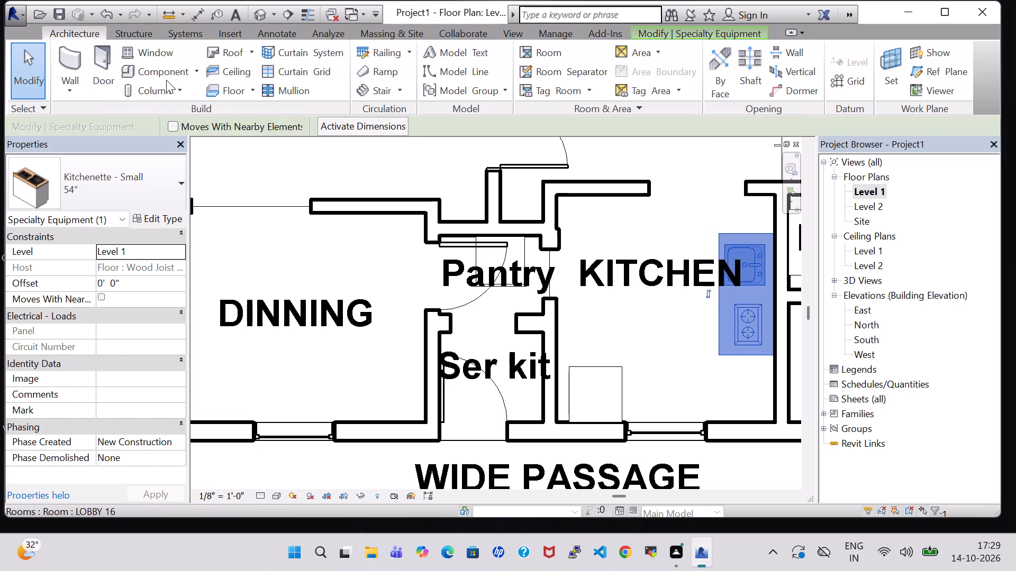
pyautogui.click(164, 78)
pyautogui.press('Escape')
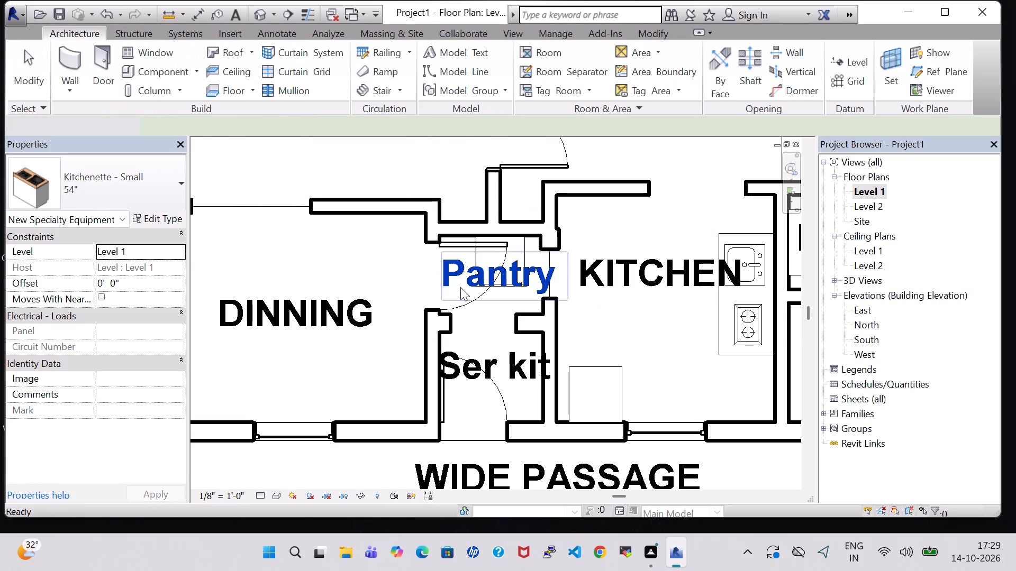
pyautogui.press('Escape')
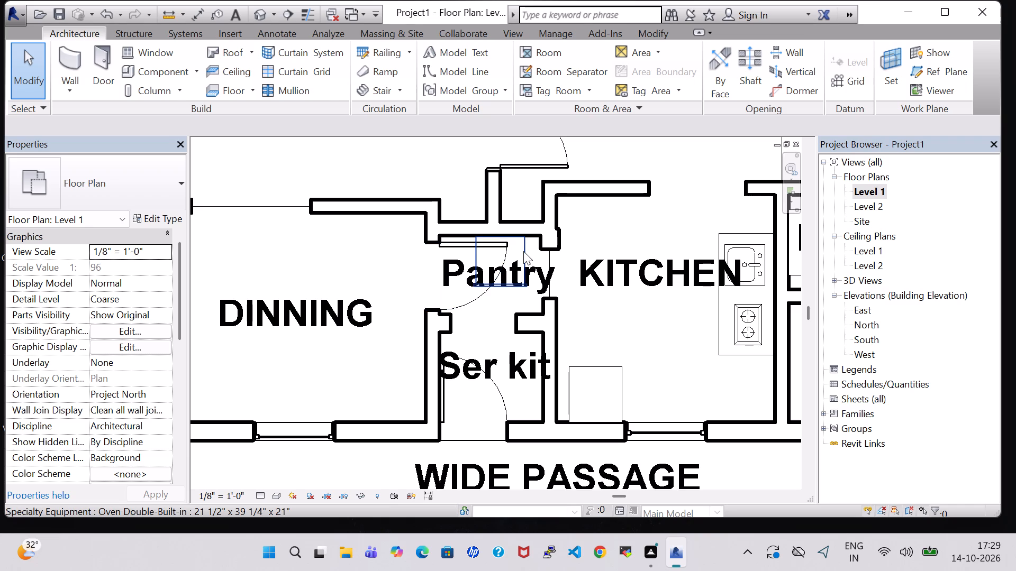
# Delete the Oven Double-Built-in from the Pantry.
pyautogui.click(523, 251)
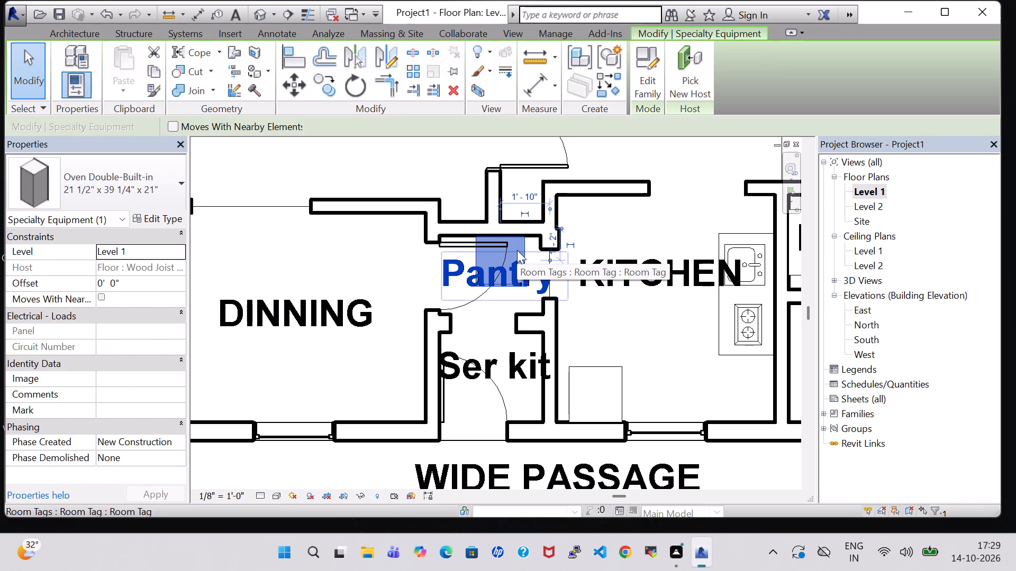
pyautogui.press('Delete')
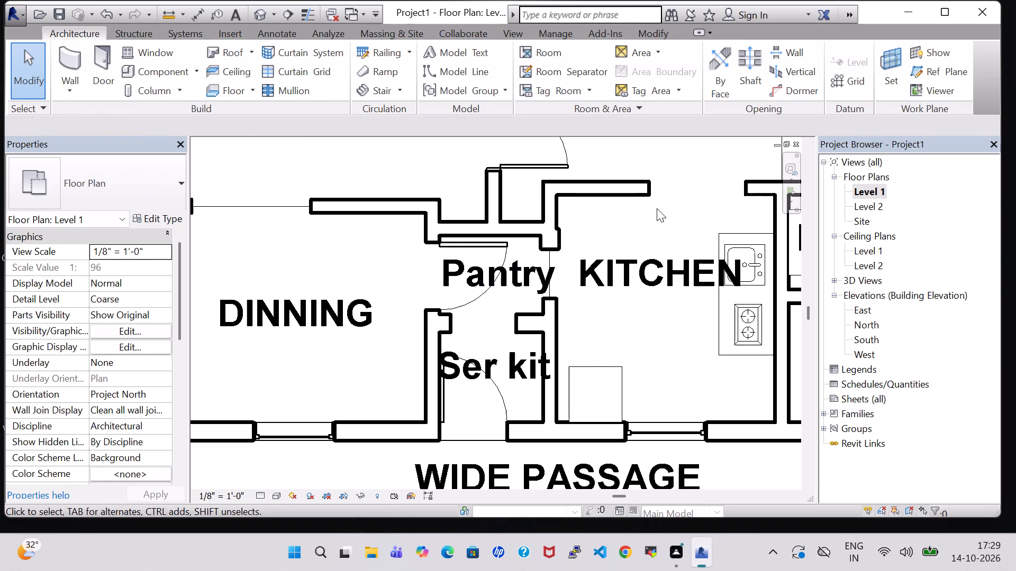
# Place a 21 1/2" x 39 1/4" x 21" Oven Double-Built-in in the kitchen's southeast corner, south of the kitchenette and facing west.
pyautogui.click(138, 77)
pyautogui.click(152, 195)
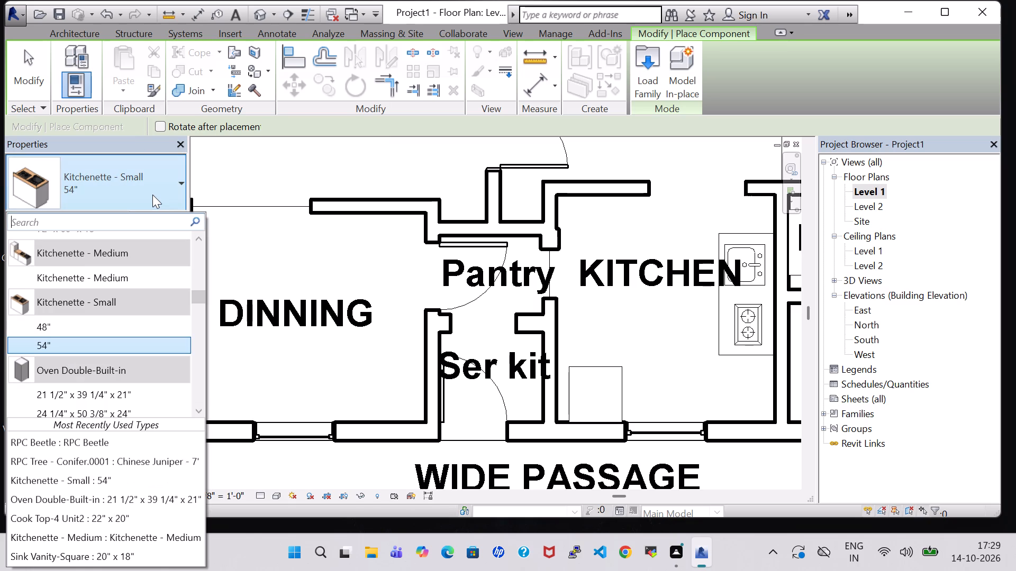
pyautogui.click(102, 395)
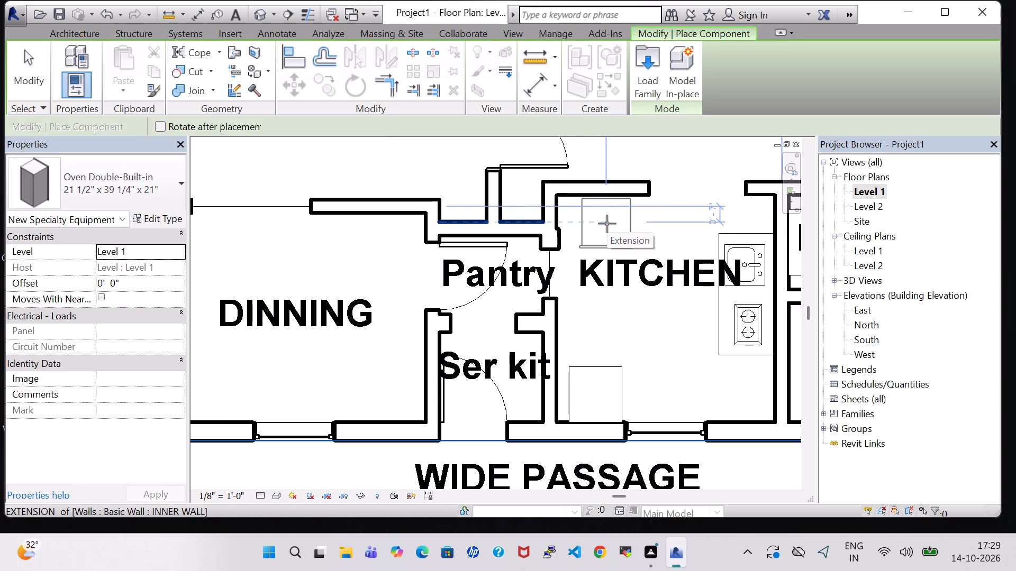
pyautogui.press('space')
pyautogui.press('space')
pyautogui.press('space')
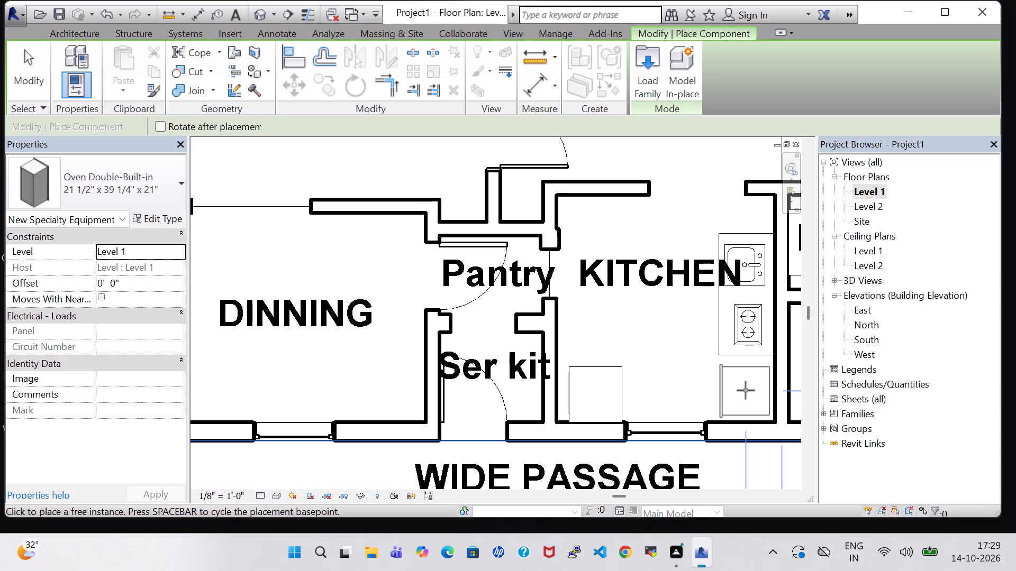
pyautogui.click(749, 390)
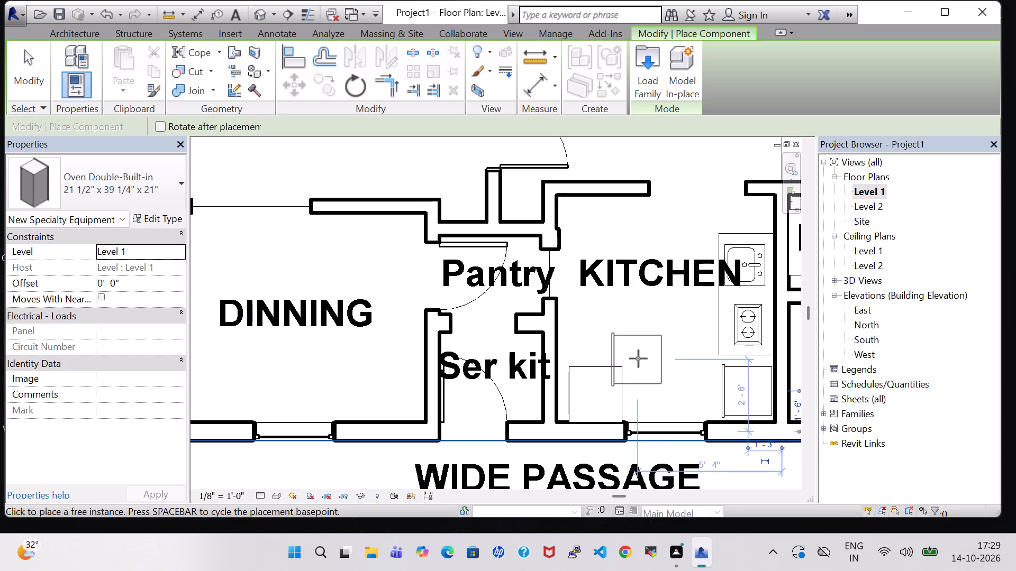
pyautogui.press('Escape')
pyautogui.press('Escape')
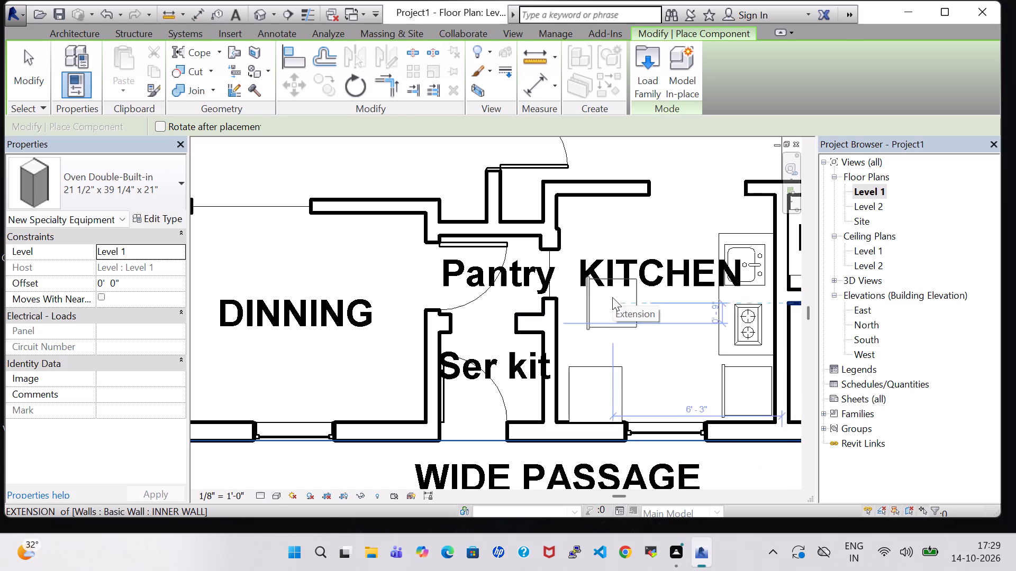
# Load the domestic Trash Compactor family and place an 18" x 24" x 34 1/2" unit in the kitchen's northwest corner.
pyautogui.click(148, 77)
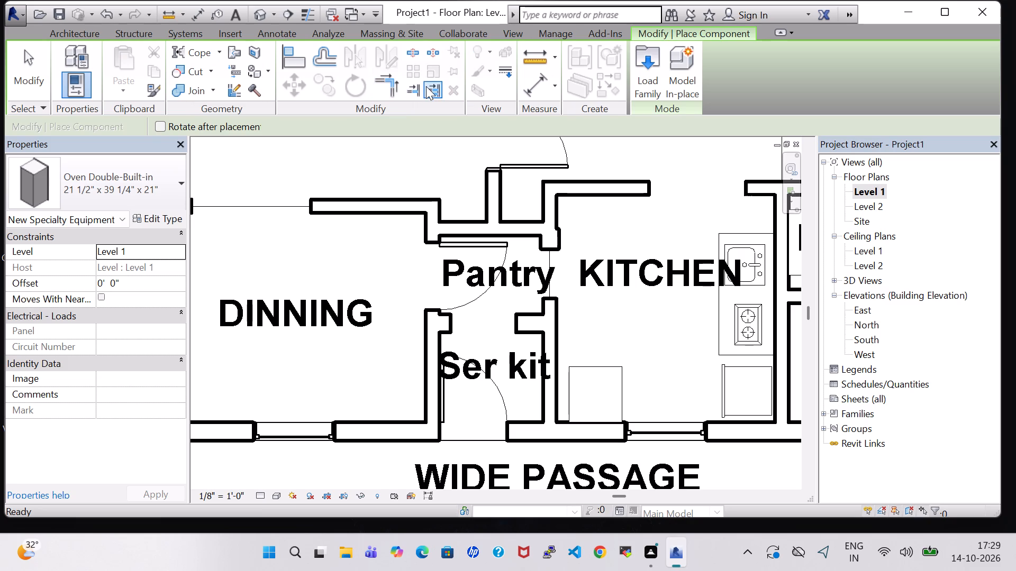
pyautogui.click(630, 81)
pyautogui.click(636, 81)
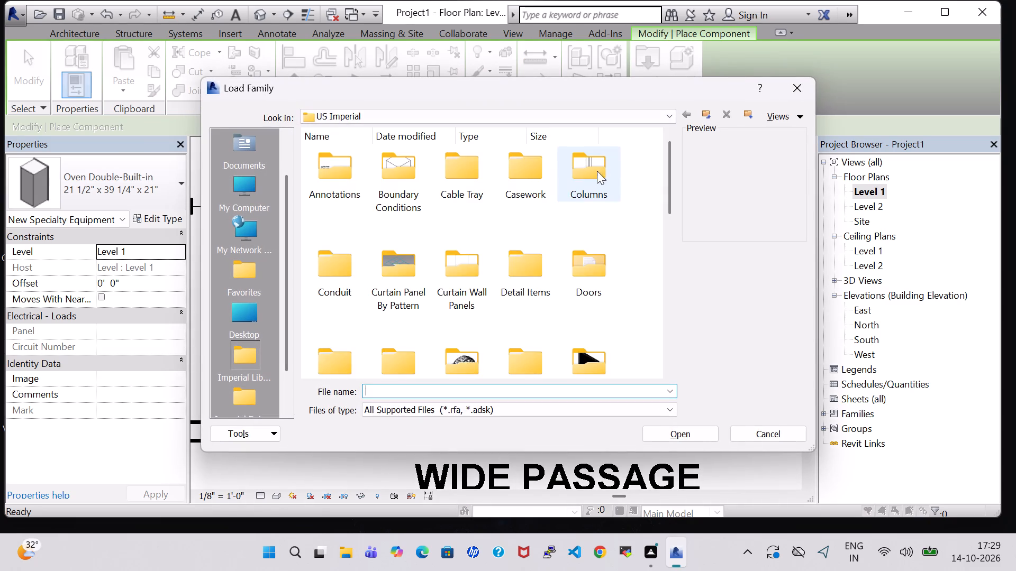
pyautogui.scroll(-3, 544, 250)
pyautogui.doubleClick(407, 241)
pyautogui.doubleClick(380, 194)
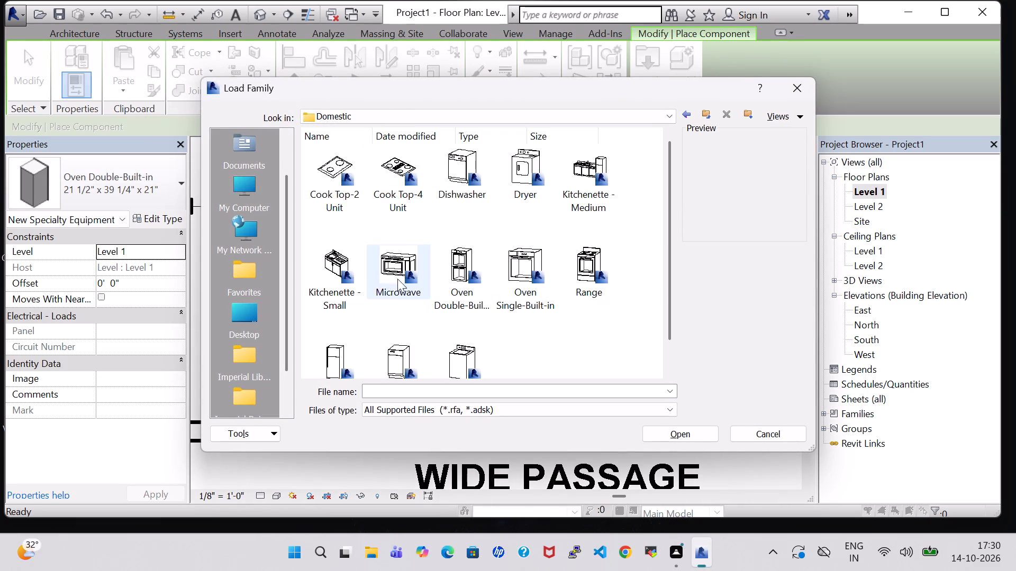
pyautogui.click(477, 183)
pyautogui.scroll(-1, 541, 233)
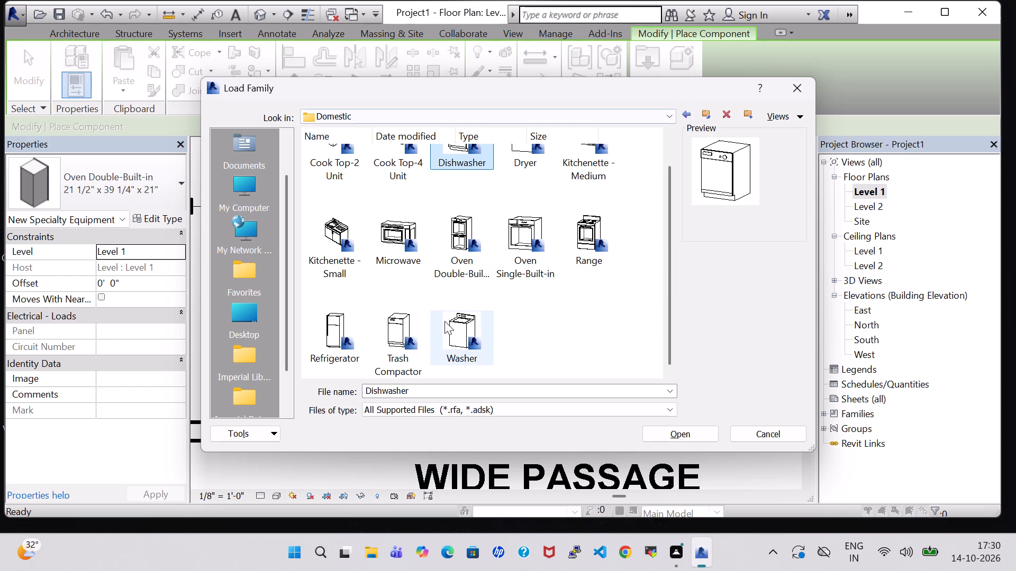
pyautogui.click(414, 342)
pyautogui.click(676, 432)
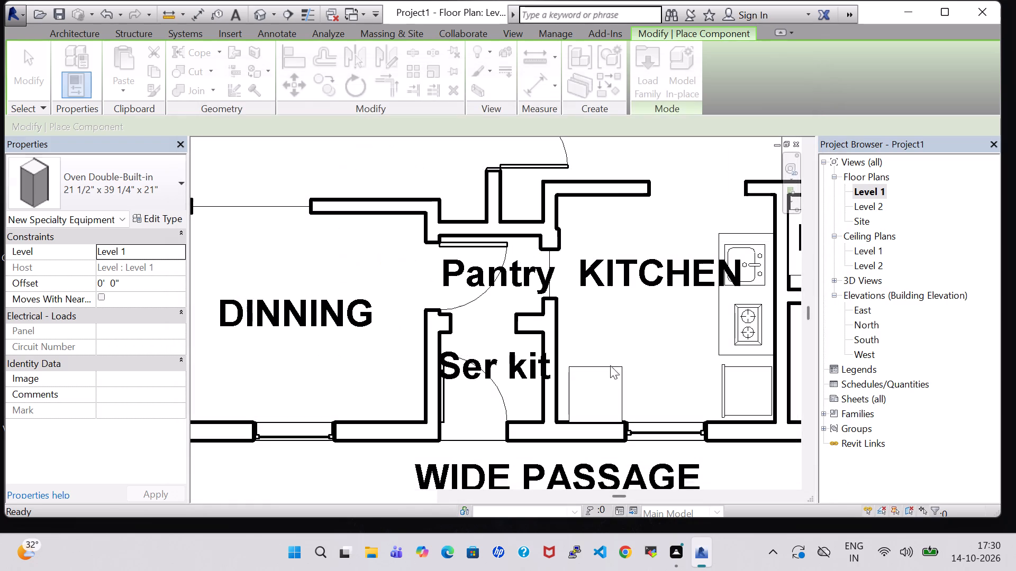
pyautogui.click(599, 220)
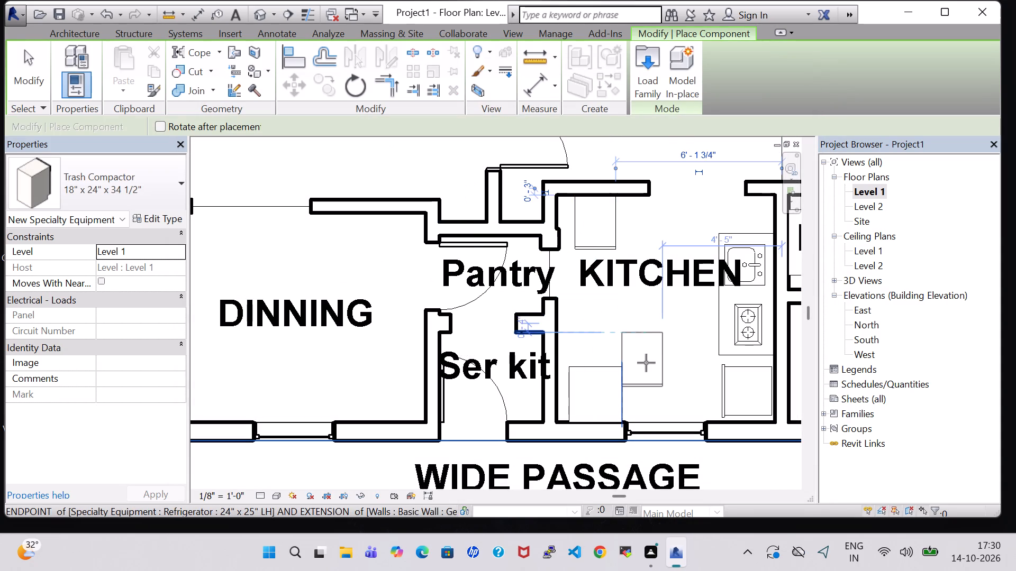
pyautogui.press('Escape')
pyautogui.press('Escape')
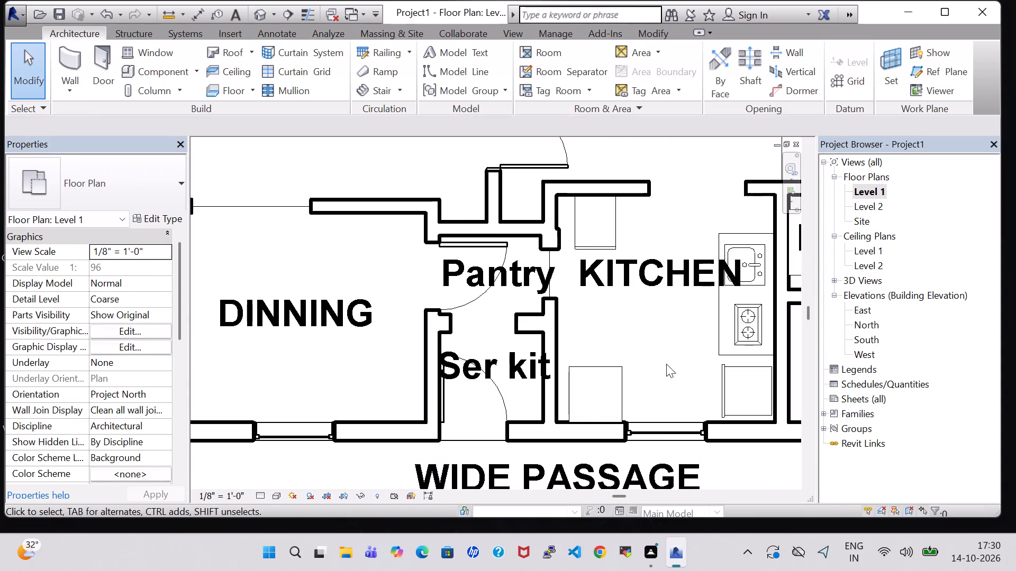
# In the 3D view, rotate the refrigerator in the kitchen's southwest corner to face north.
pyautogui.click(265, 14)
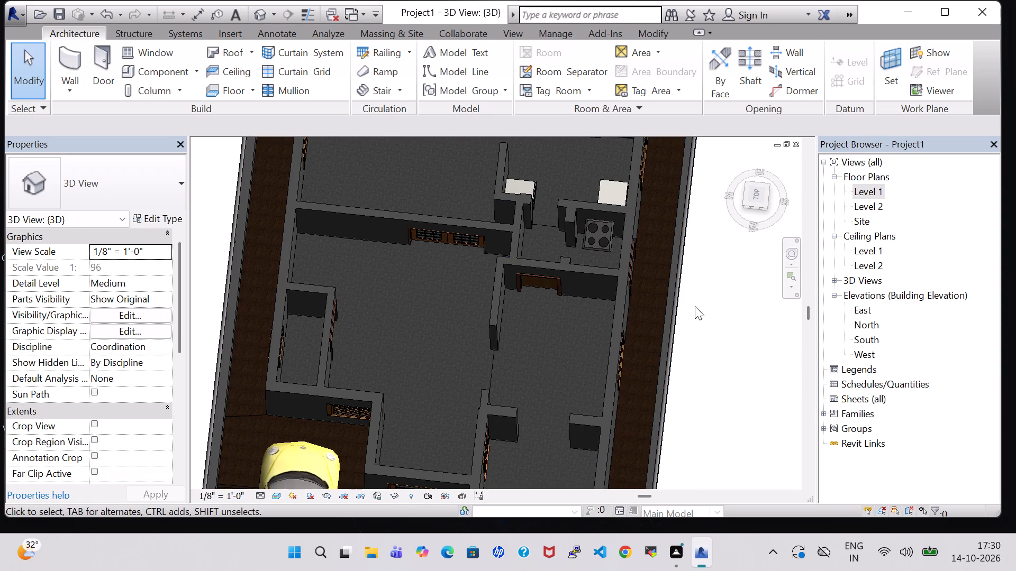
pyautogui.keyDown('shift'); pyautogui.moveTo(695, 306); pyautogui.dragTo(743, 322, button='middle'); pyautogui.keyUp('shift')
pyautogui.click(610, 219)
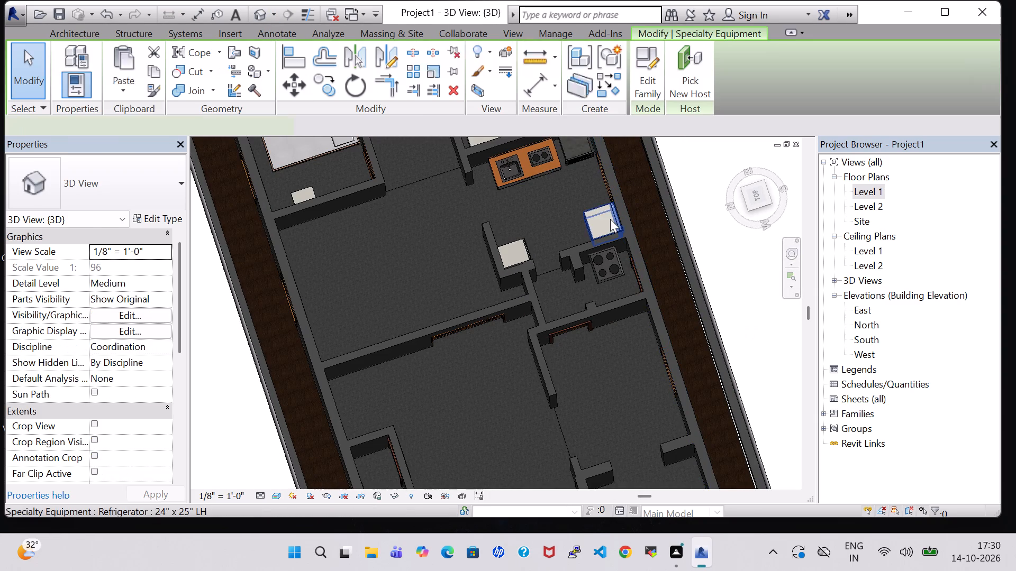
pyautogui.press('space')
pyautogui.press('space')
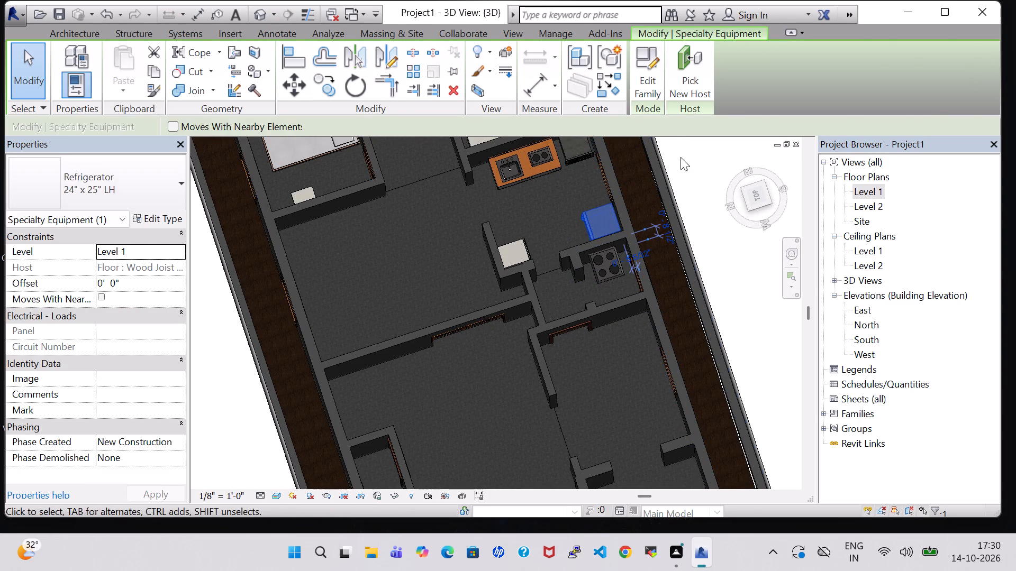
pyautogui.click(692, 158)
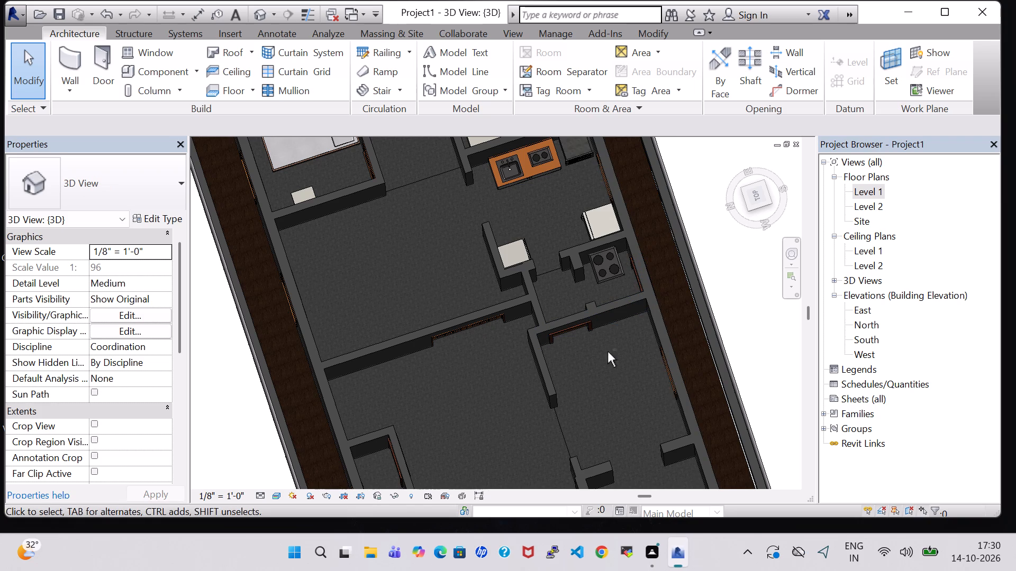
# Examine the kitchen equipment, surrounding rooms and exterior walls in 3D from several angles, and return to the Level 1 floor plan.
pyautogui.keyDown('shift'); pyautogui.moveTo(607, 352); pyautogui.dragTo(724, 243, button='middle'); pyautogui.keyUp('shift')
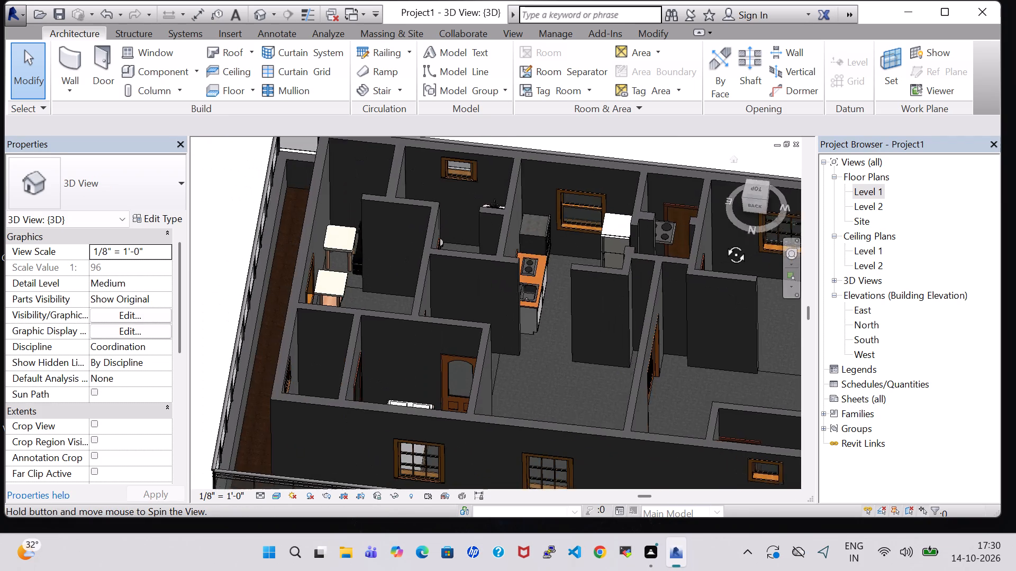
pyautogui.keyDown('shift'); pyautogui.moveTo(724, 243); pyautogui.dragTo(664, 263, button='middle'); pyautogui.keyUp('shift')
pyautogui.keyDown('shift'); pyautogui.moveTo(645, 277); pyautogui.dragTo(574, 301, button='middle'); pyautogui.keyUp('shift')
pyautogui.keyDown('shift'); pyautogui.middleClick(550, 291); pyautogui.keyUp('shift')
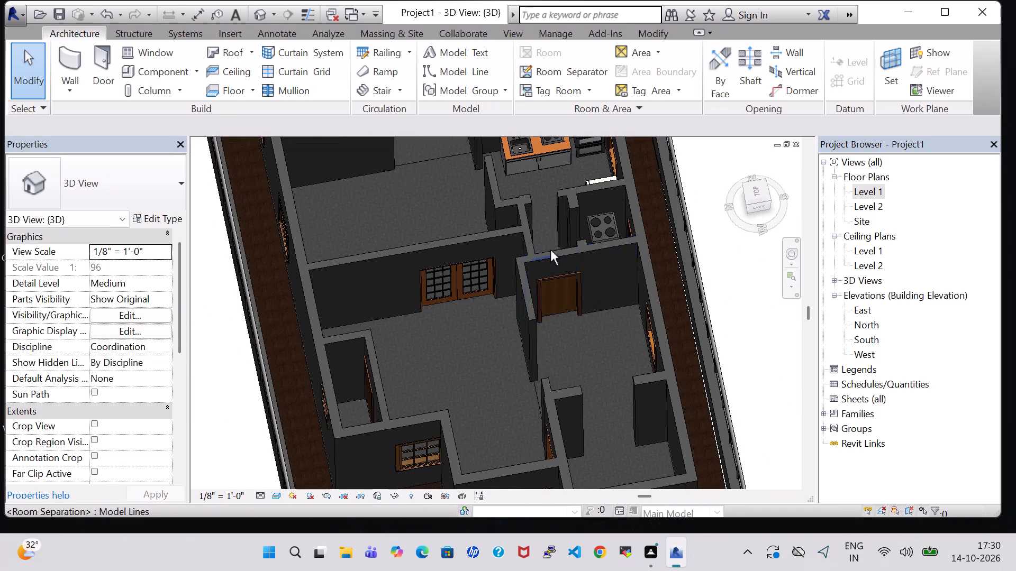
pyautogui.keyDown('shift'); pyautogui.moveTo(597, 334); pyautogui.dragTo(472, 420, button='middle'); pyautogui.keyUp('shift')
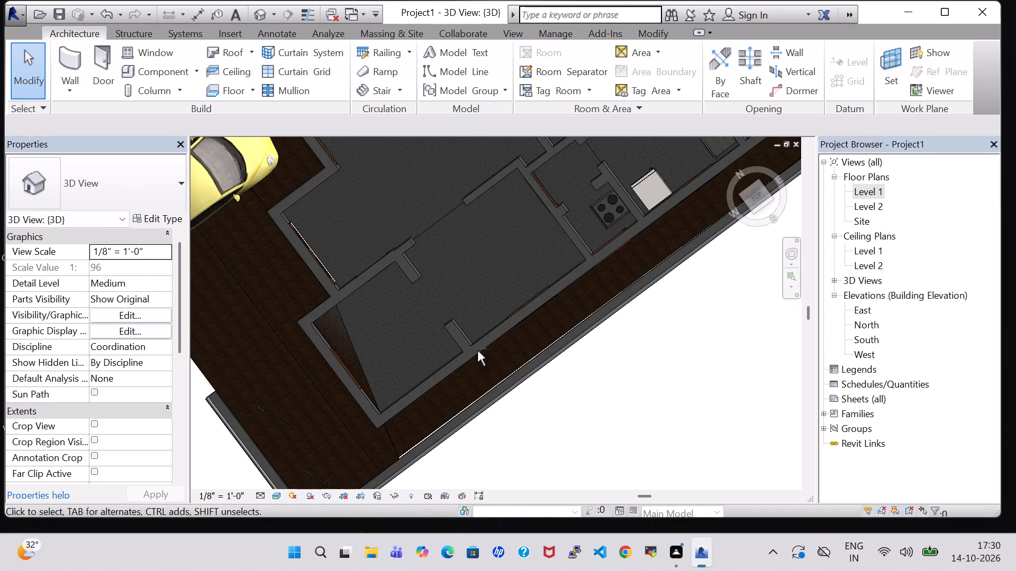
pyautogui.keyDown('shift'); pyautogui.moveTo(489, 259); pyautogui.dragTo(484, 170, button='middle'); pyautogui.keyUp('shift')
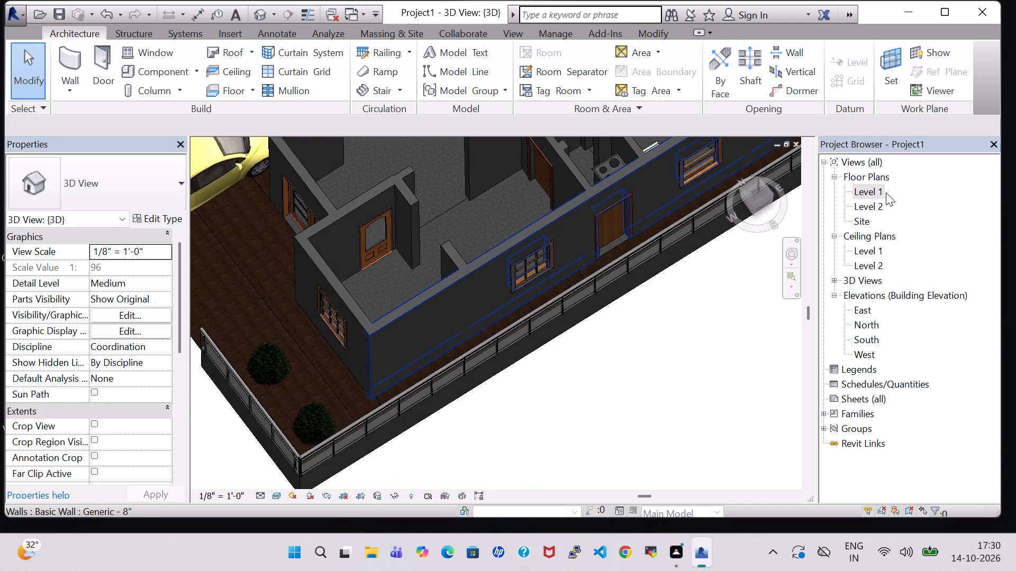
pyautogui.doubleClick(876, 188)
pyautogui.scroll(-3, 660, 270)
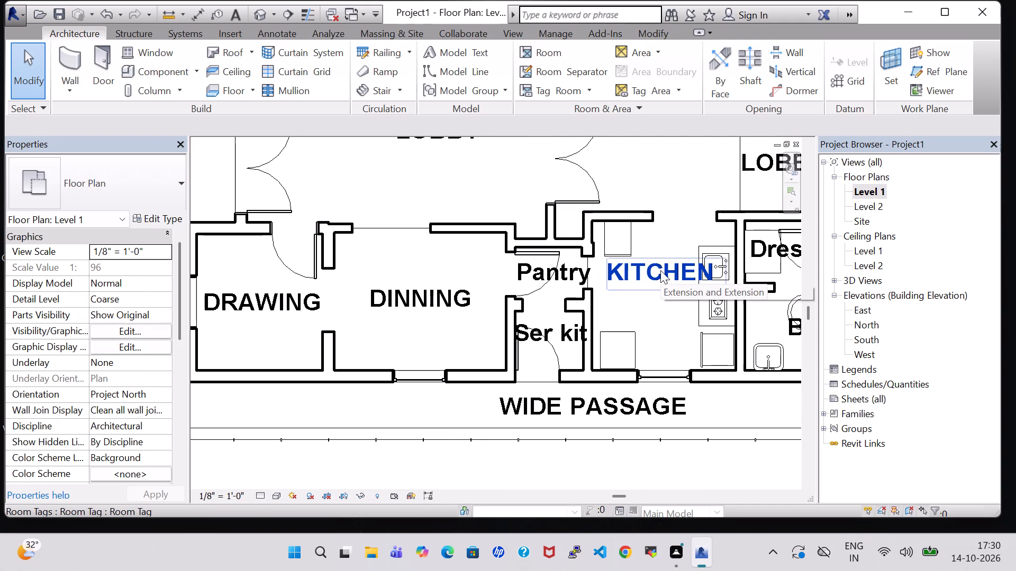
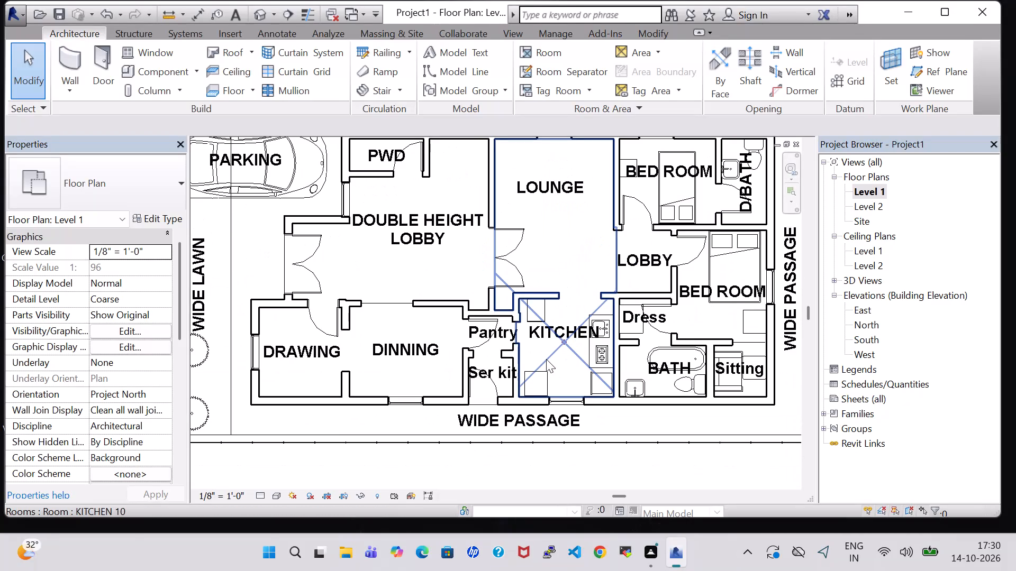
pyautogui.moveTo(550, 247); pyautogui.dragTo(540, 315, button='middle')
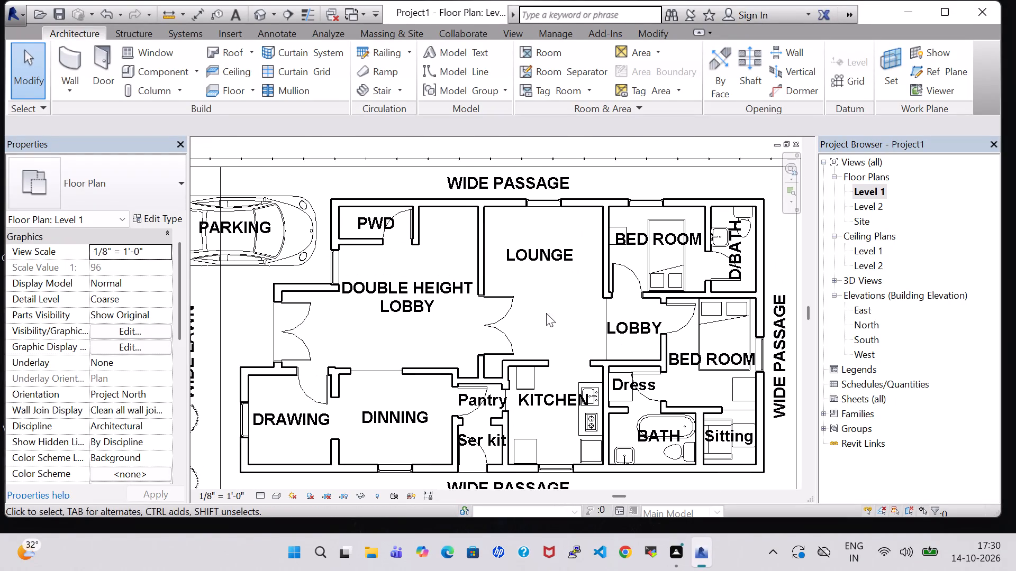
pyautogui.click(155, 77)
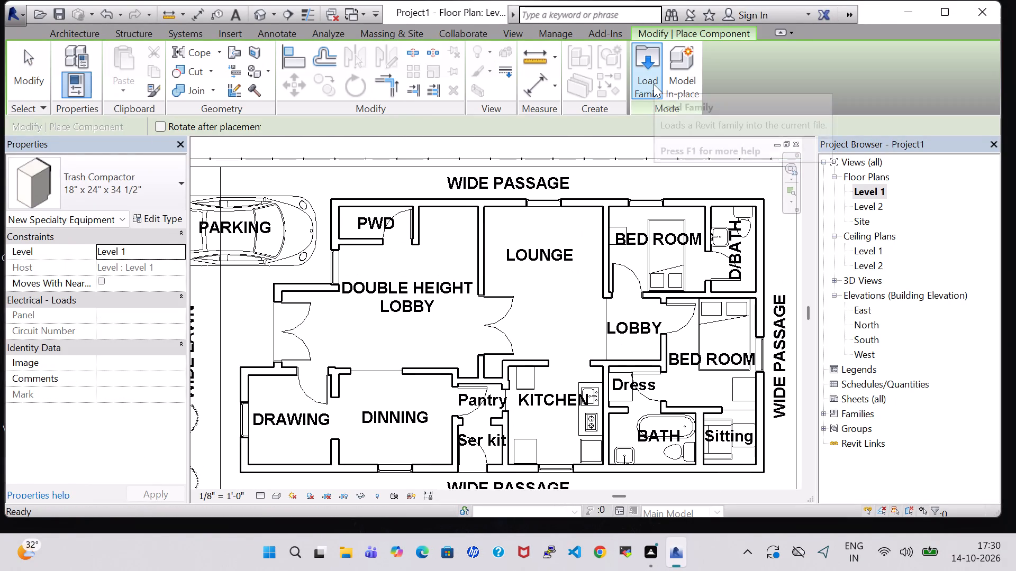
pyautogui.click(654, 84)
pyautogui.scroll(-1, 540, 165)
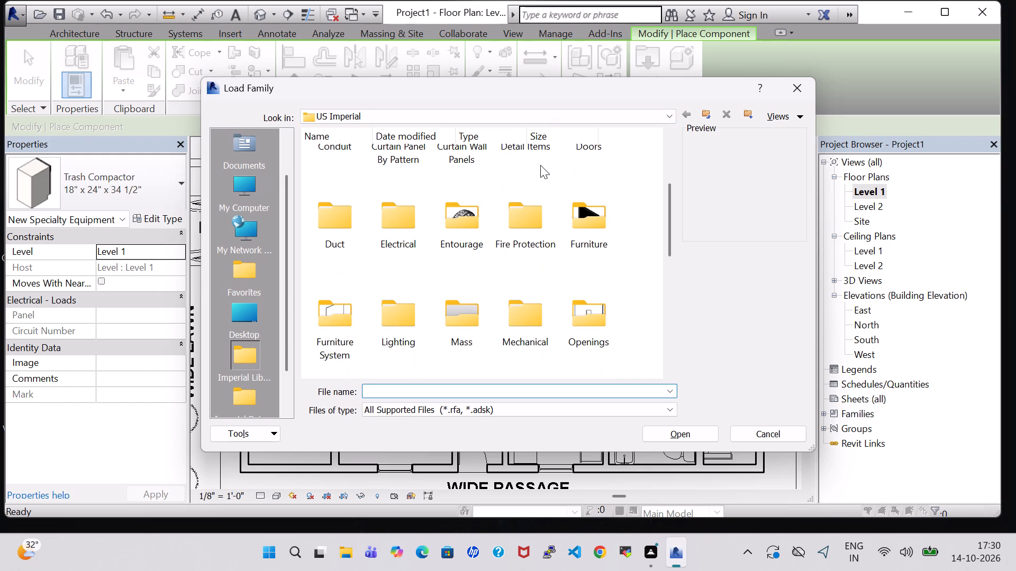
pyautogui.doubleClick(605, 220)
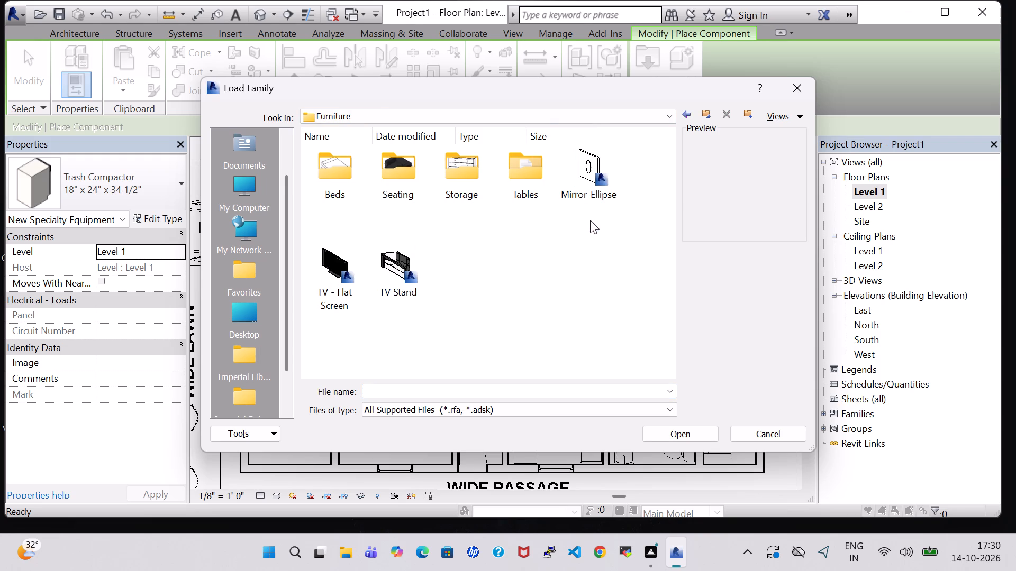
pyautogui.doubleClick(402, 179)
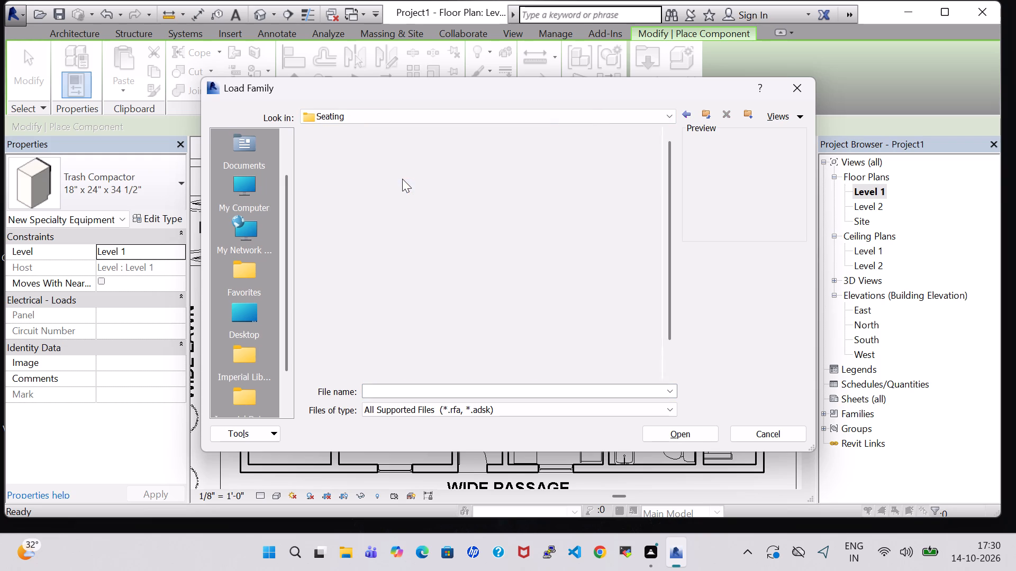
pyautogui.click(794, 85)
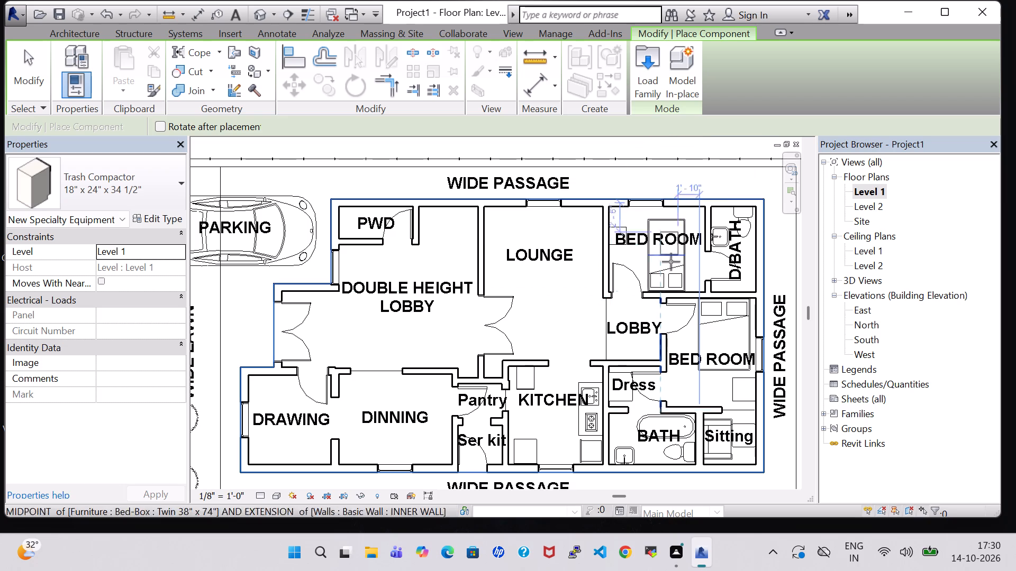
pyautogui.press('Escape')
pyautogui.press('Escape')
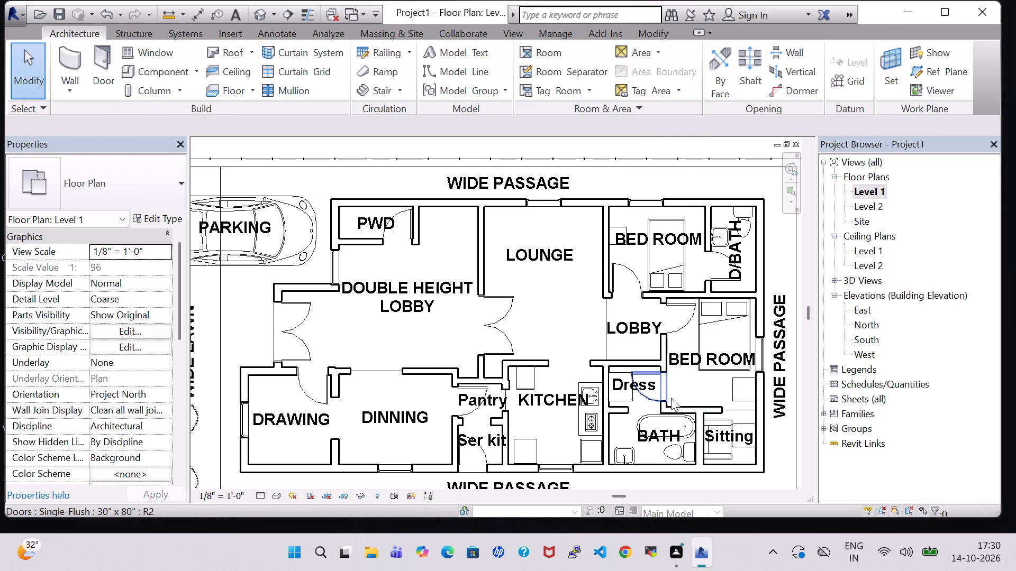
# Nudge the free-standing tub in the BATH one increment down, away from the room's upper wall.
pyautogui.click(679, 421)
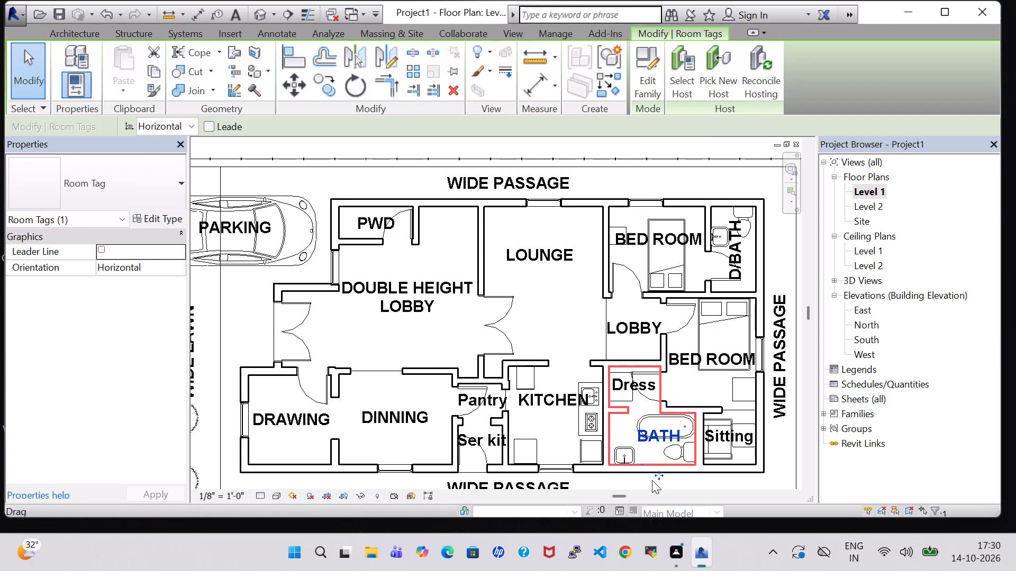
pyautogui.click(655, 484)
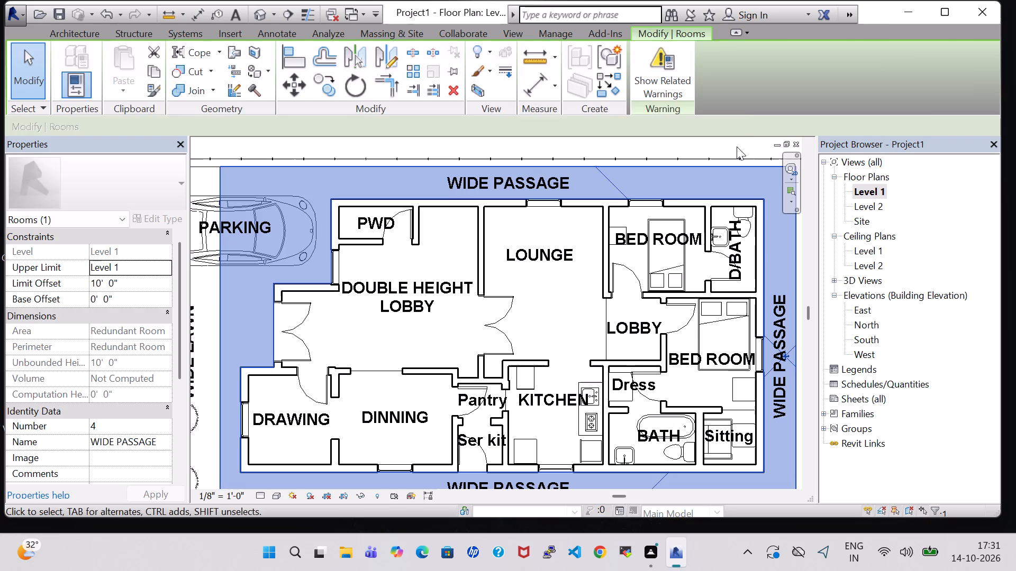
pyautogui.click(737, 146)
pyautogui.scroll(5, 647, 381)
pyautogui.click(658, 454)
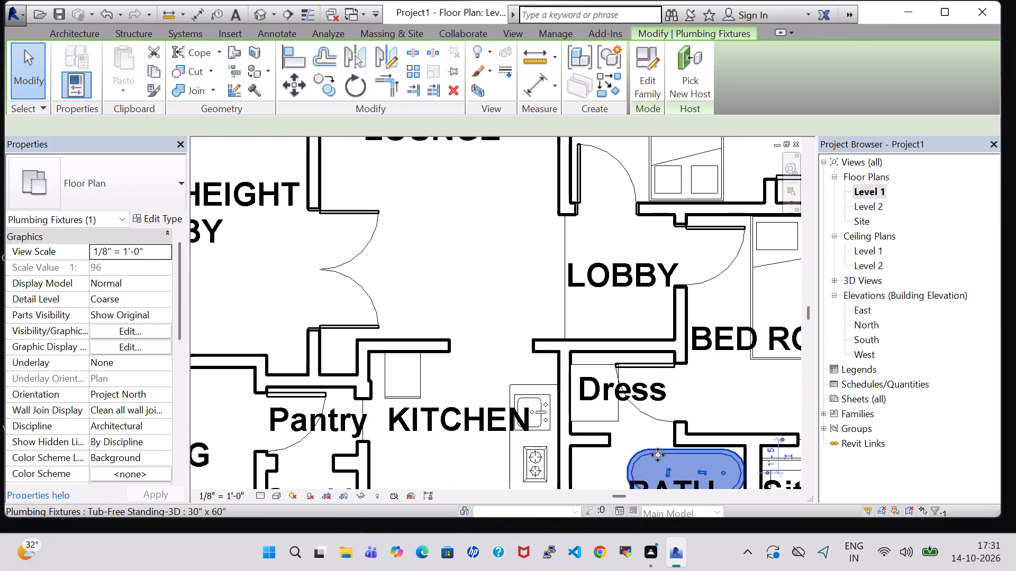
pyautogui.press('Down')
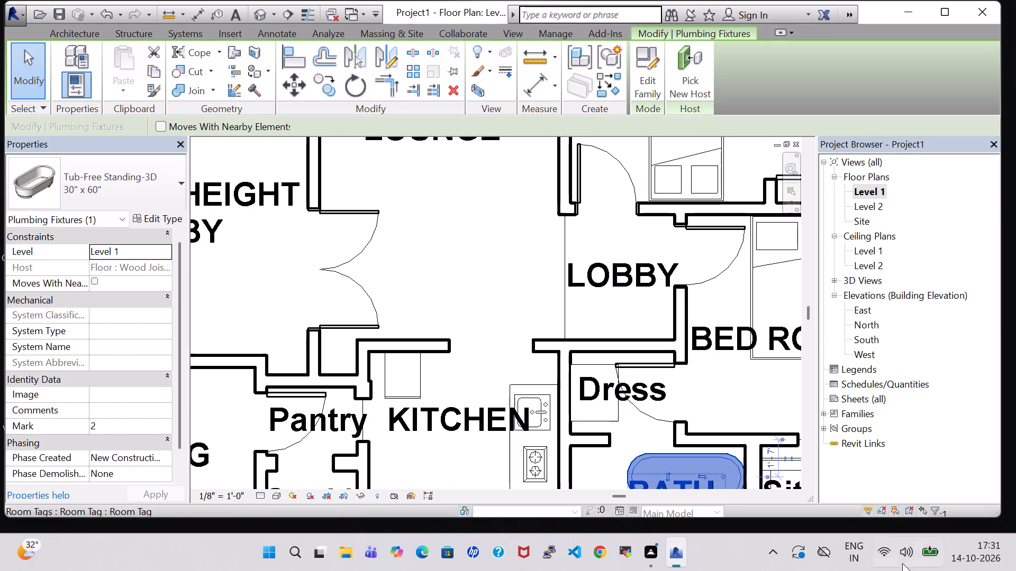
pyautogui.scroll(-3, 867, 469)
pyautogui.moveTo(715, 378); pyautogui.dragTo(666, 255, button='middle')
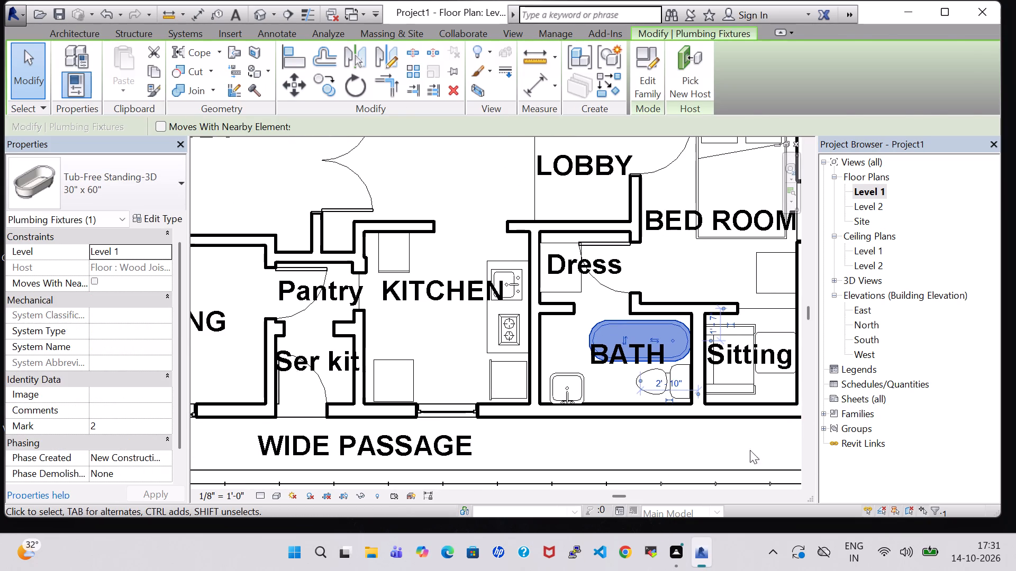
pyautogui.click(731, 450)
# Load the Sofa-Corbu family from the Furniture Seating library and place it in the LOUNGE against the upper wall, below the window.
pyautogui.scroll(-4, 685, 400)
pyautogui.moveTo(570, 231); pyautogui.dragTo(614, 333, button='middle')
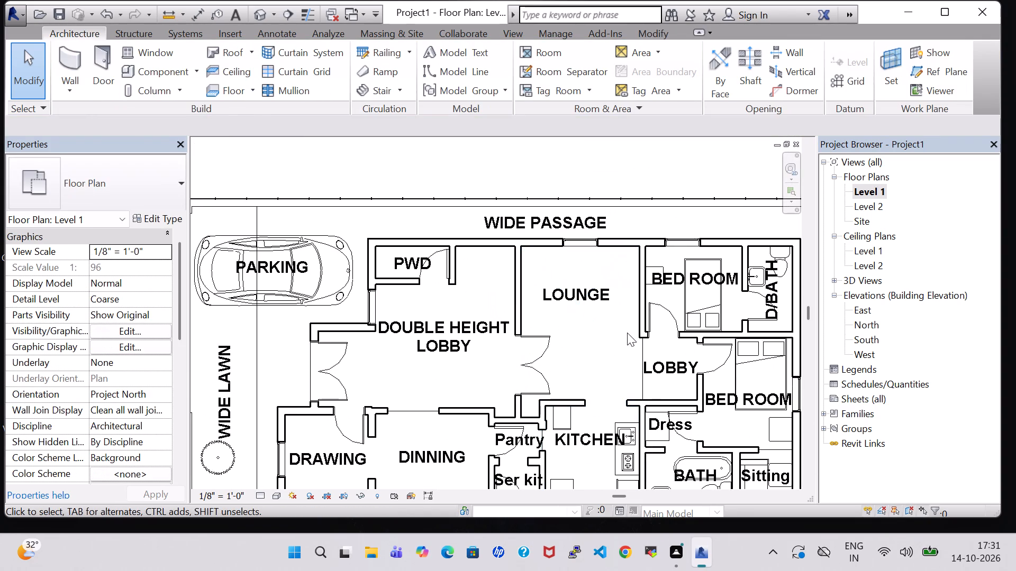
pyautogui.click(142, 65)
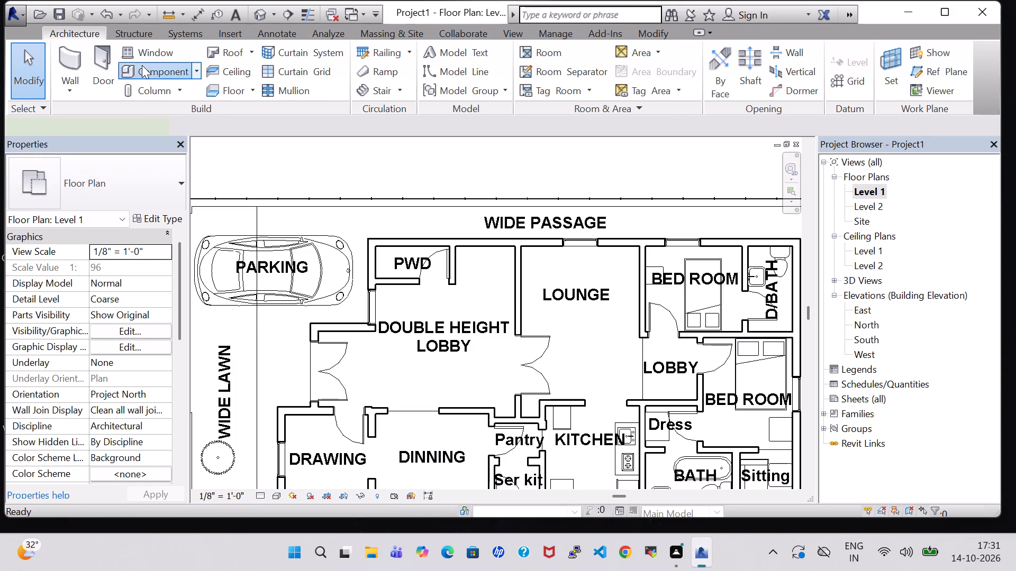
pyautogui.click(656, 77)
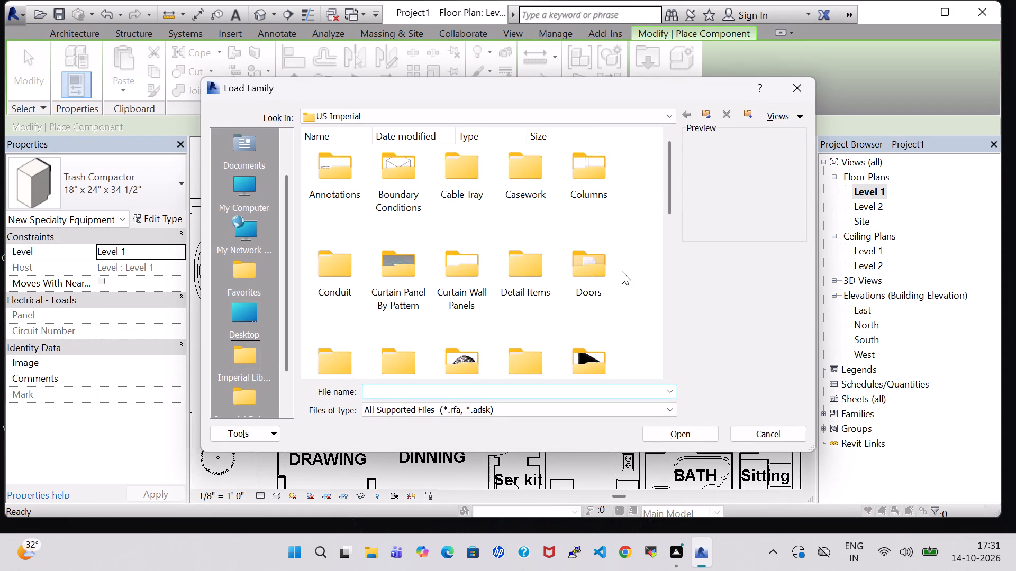
pyautogui.scroll(-1, 622, 274)
pyautogui.doubleClick(603, 216)
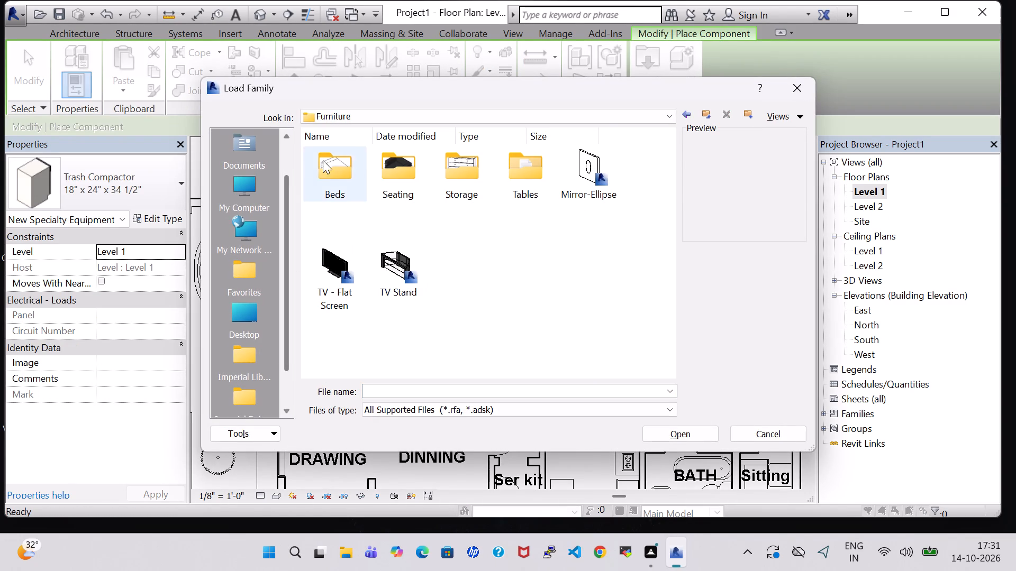
pyautogui.doubleClick(373, 156)
pyautogui.scroll(-1, 467, 173)
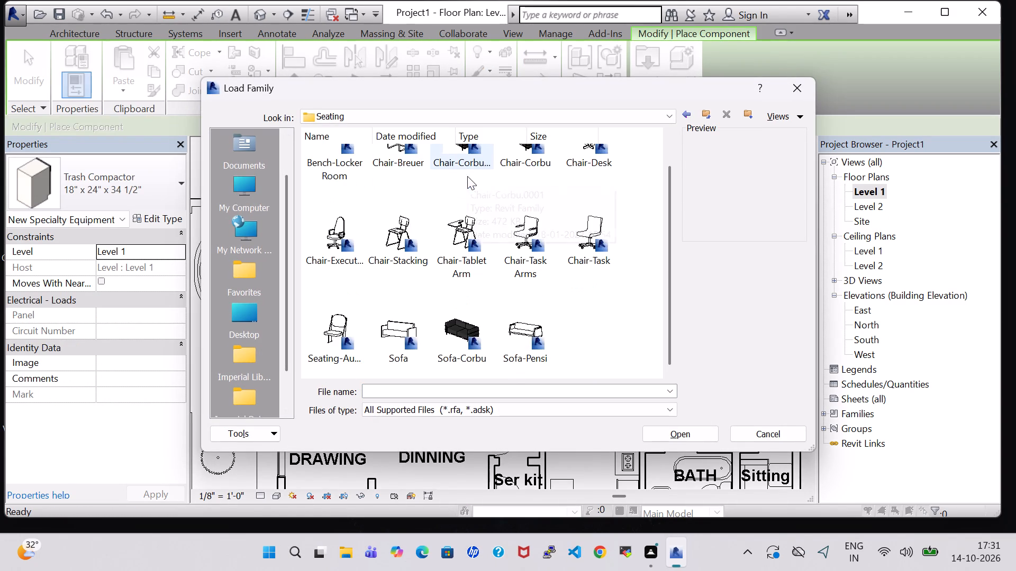
pyautogui.click(443, 331)
pyautogui.click(659, 435)
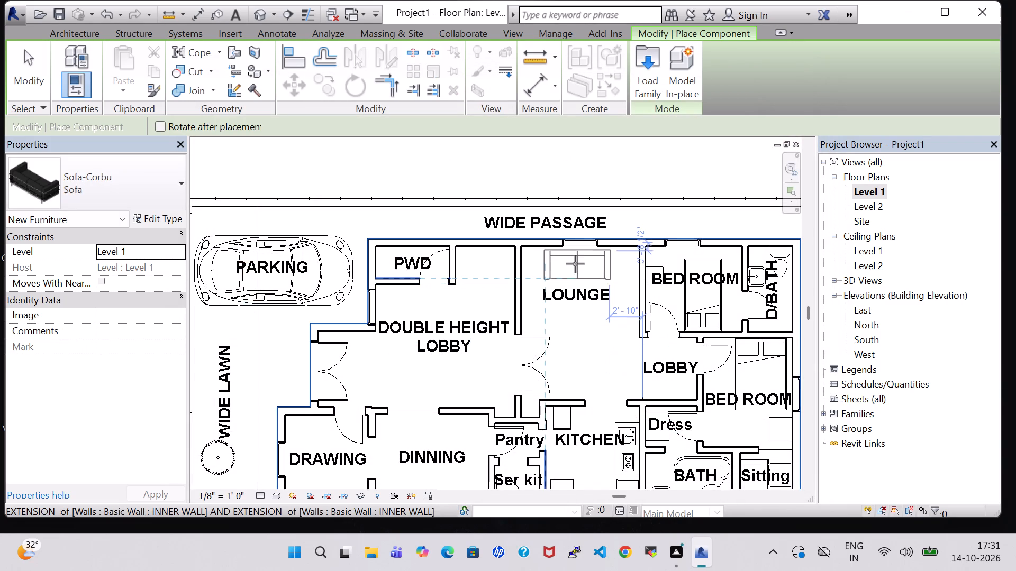
pyautogui.click(575, 263)
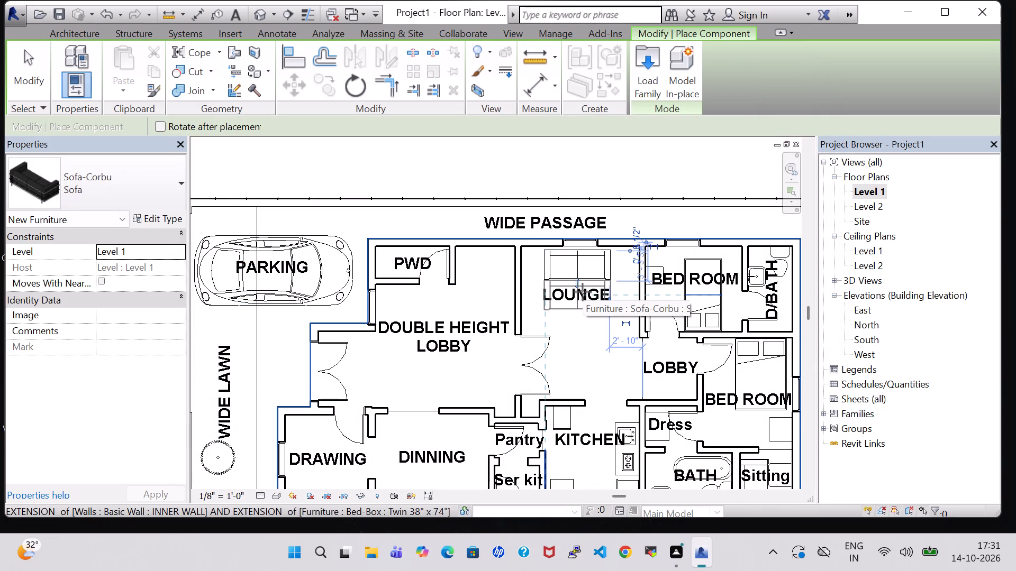
pyautogui.press('Escape')
pyautogui.press('Escape')
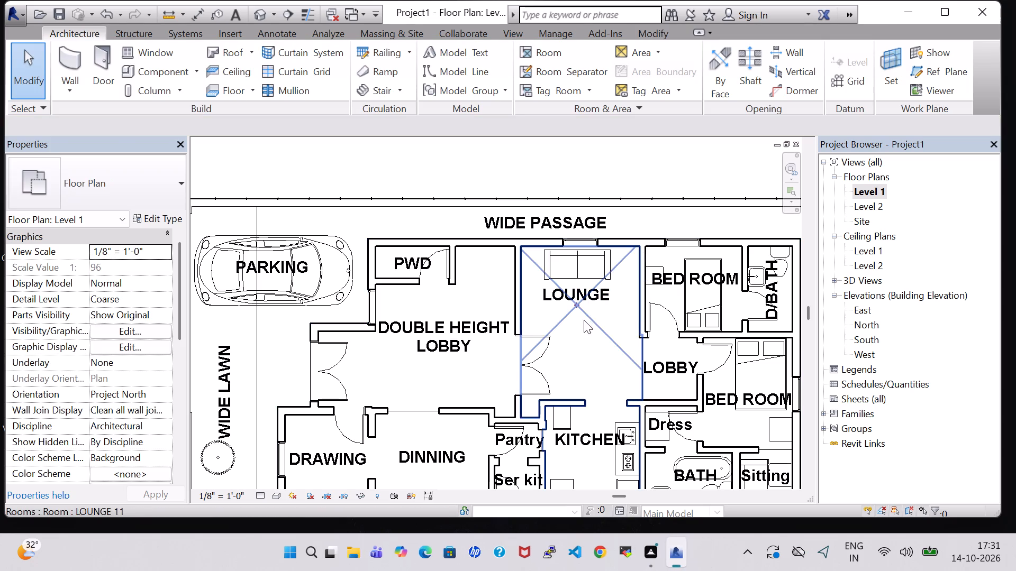
pyautogui.press('Escape')
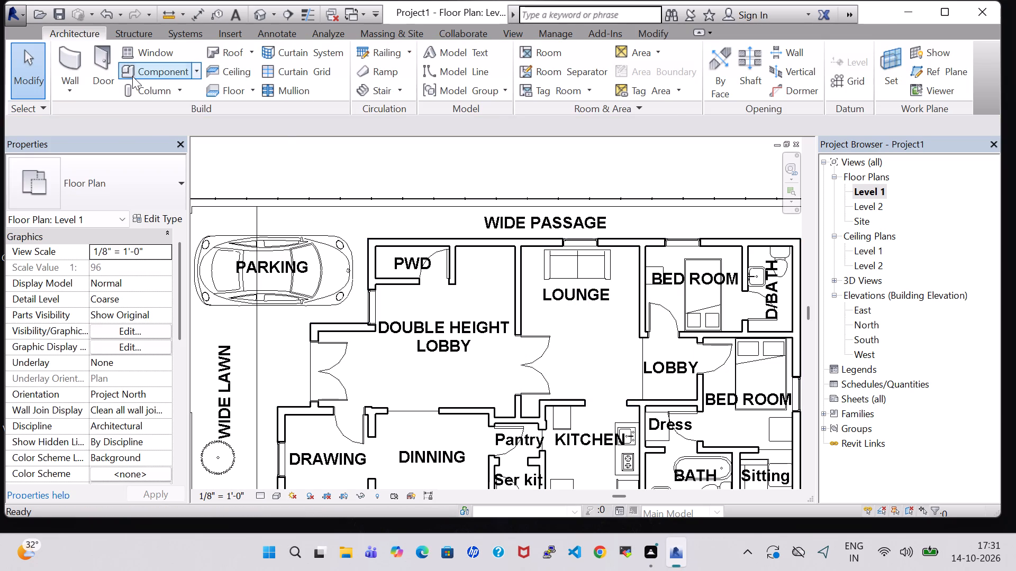
# Load the Chair-Corbu.0001 family from the Furniture Seating library without placing it.
pyautogui.click(132, 76)
pyautogui.click(645, 77)
pyautogui.scroll(-1, 697, 284)
pyautogui.click(579, 342)
pyautogui.doubleClick(583, 351)
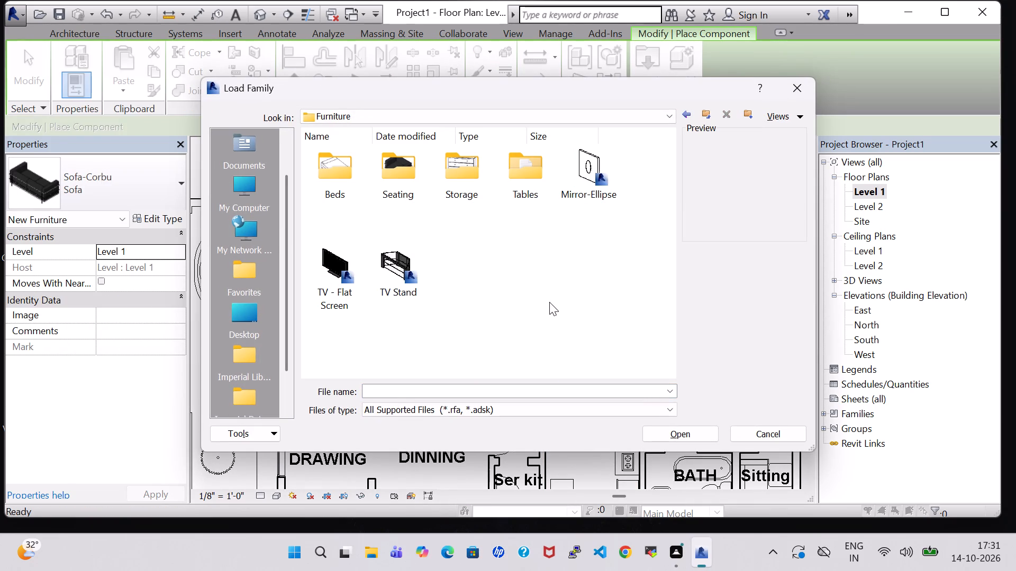
pyautogui.doubleClick(403, 177)
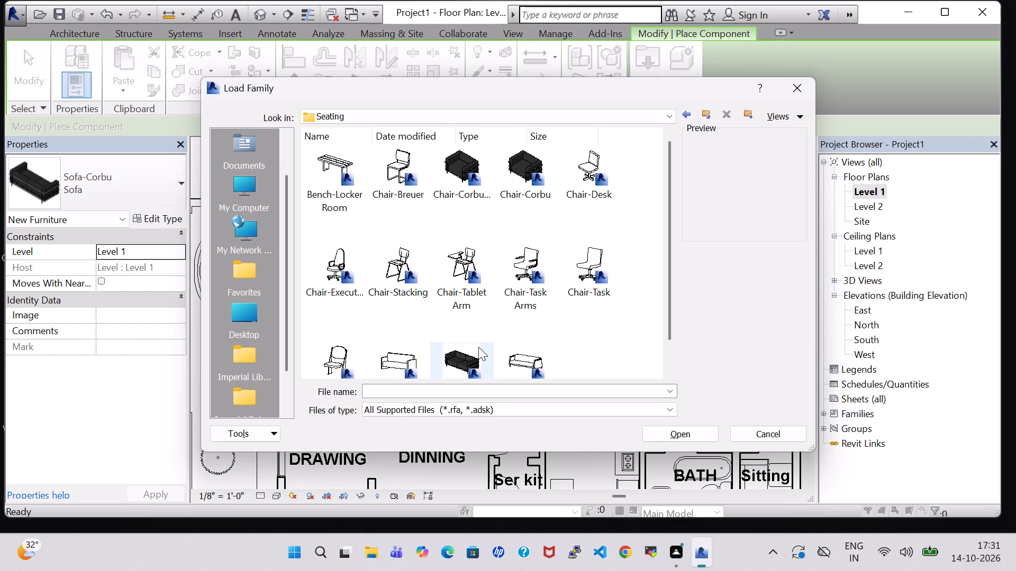
pyautogui.click(464, 167)
pyautogui.click(716, 431)
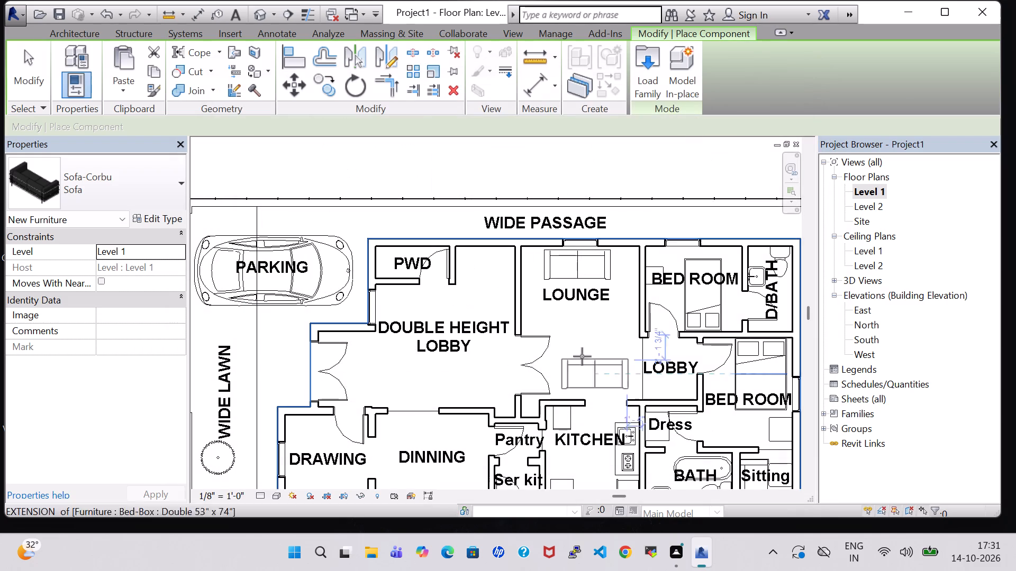
pyautogui.press('Escape')
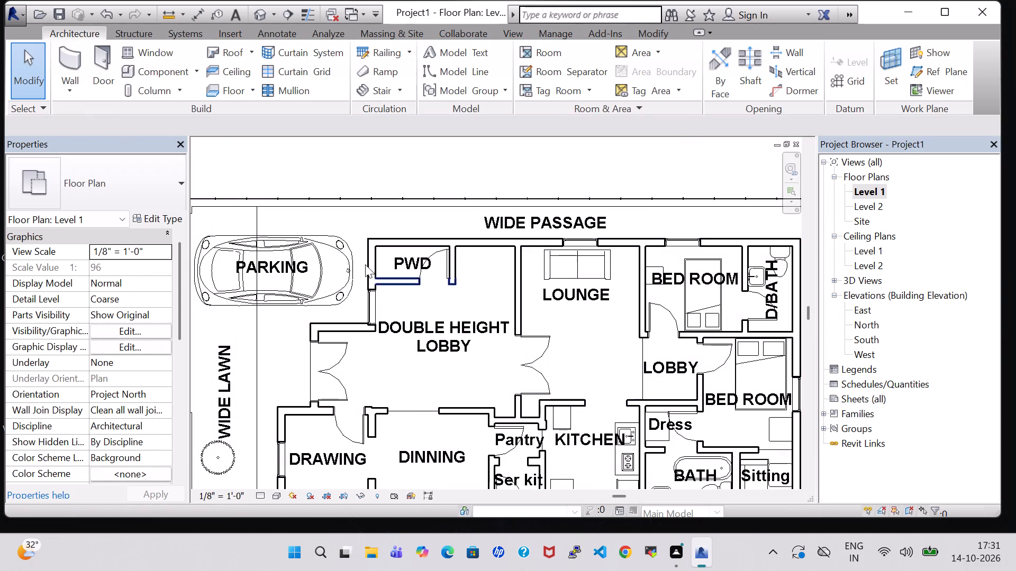
# Place a Chair-Corbu.0001 against the LOUNGE's left wall just above the double door, rotated to face into the room.
pyautogui.click(147, 73)
pyautogui.click(141, 183)
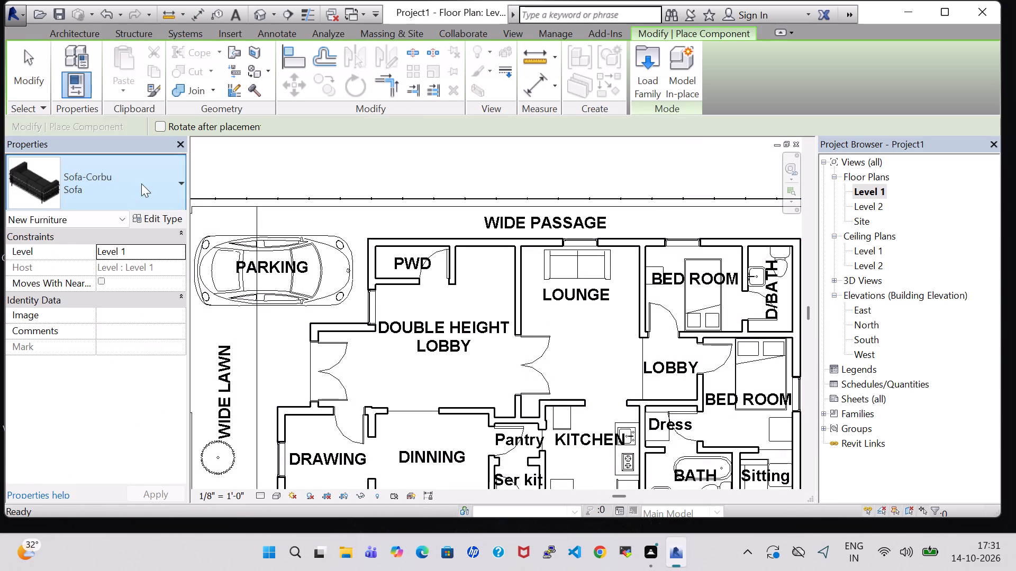
pyautogui.scroll(-7, 119, 346)
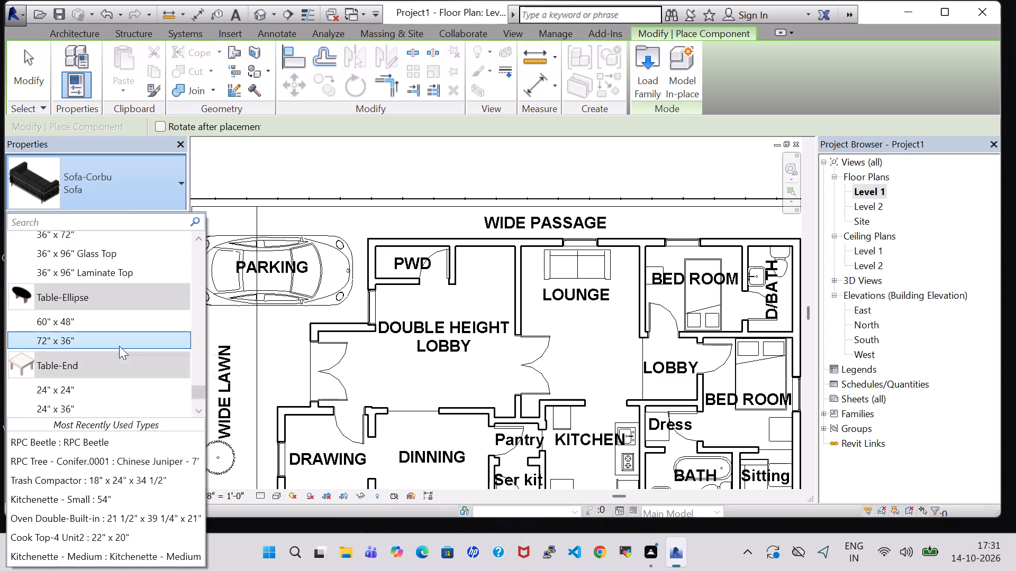
pyautogui.scroll(-9, 119, 346)
pyautogui.scroll(15, 119, 346)
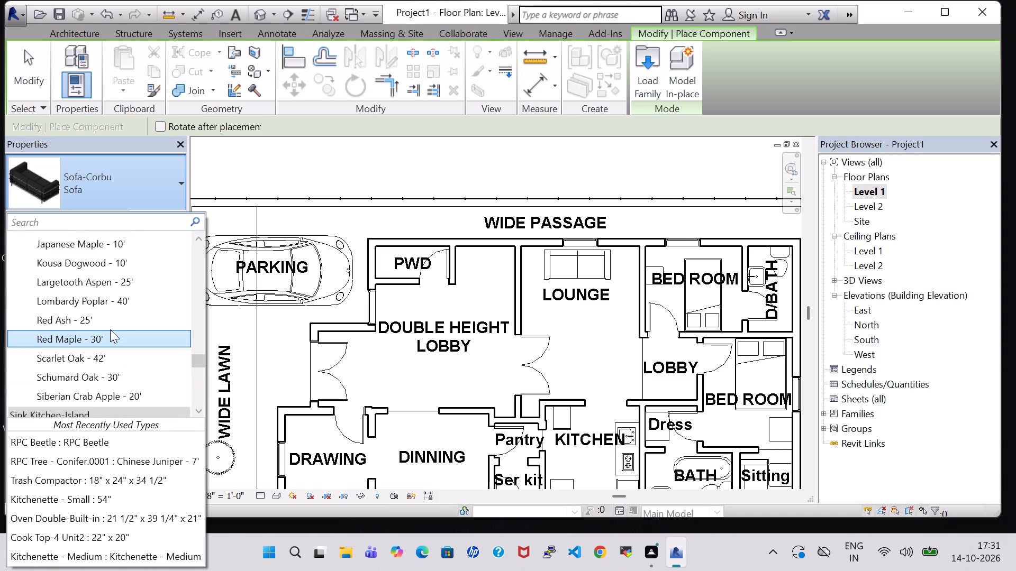
pyautogui.scroll(15, 110, 329)
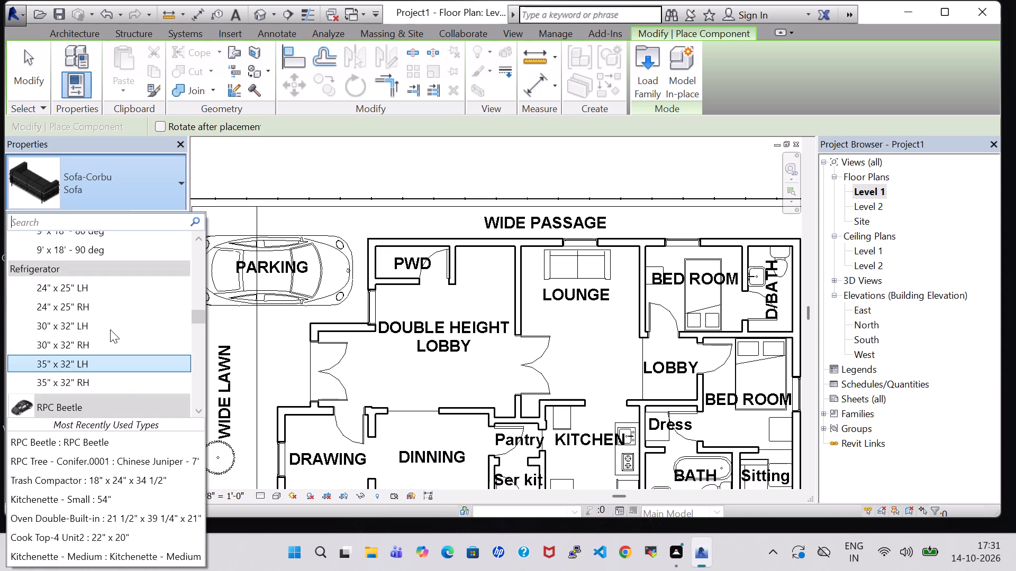
pyautogui.scroll(16, 110, 329)
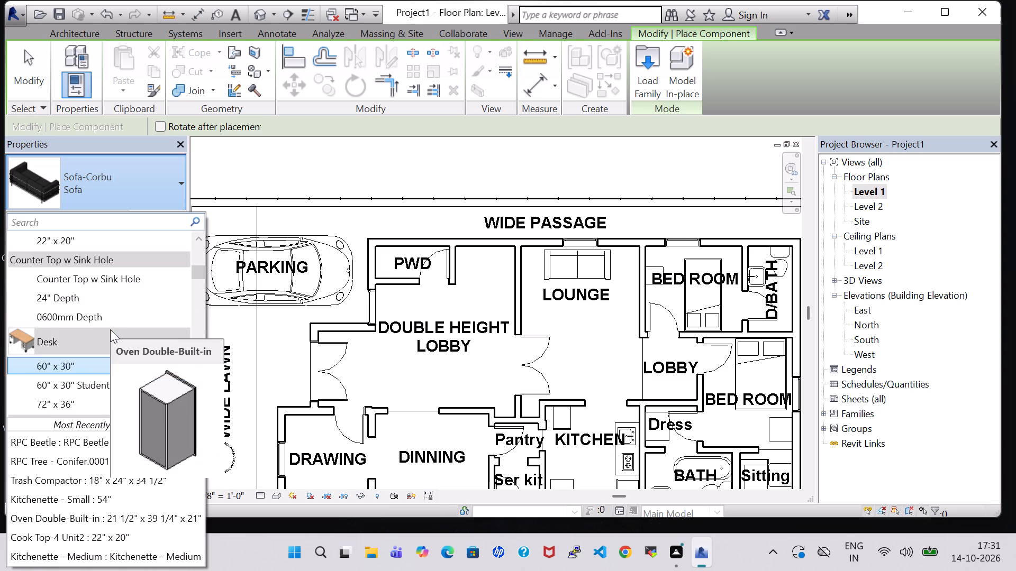
pyautogui.scroll(6, 110, 329)
pyautogui.click(92, 298)
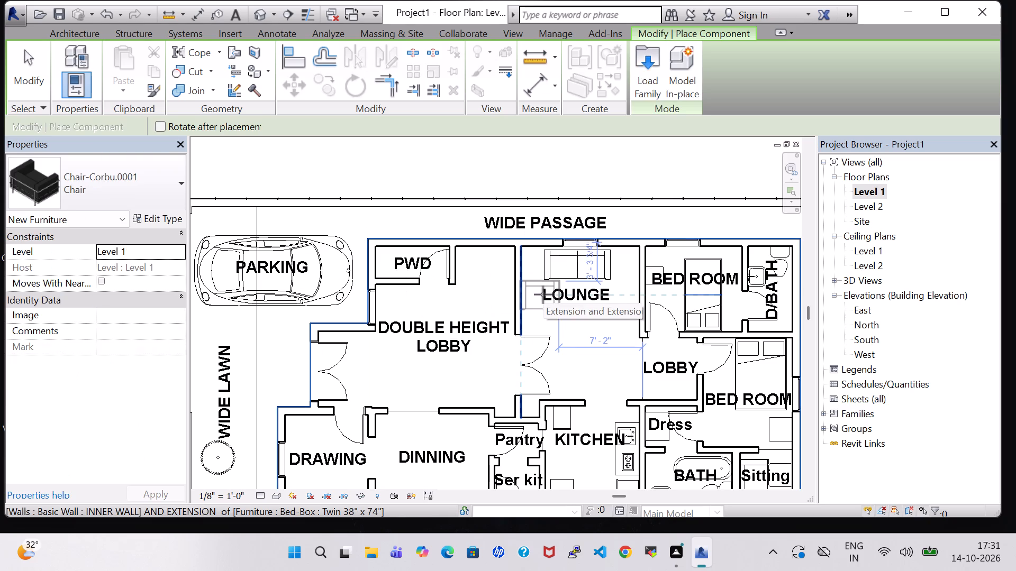
pyautogui.press('space')
pyautogui.press('space')
pyautogui.scroll(2, 539, 301)
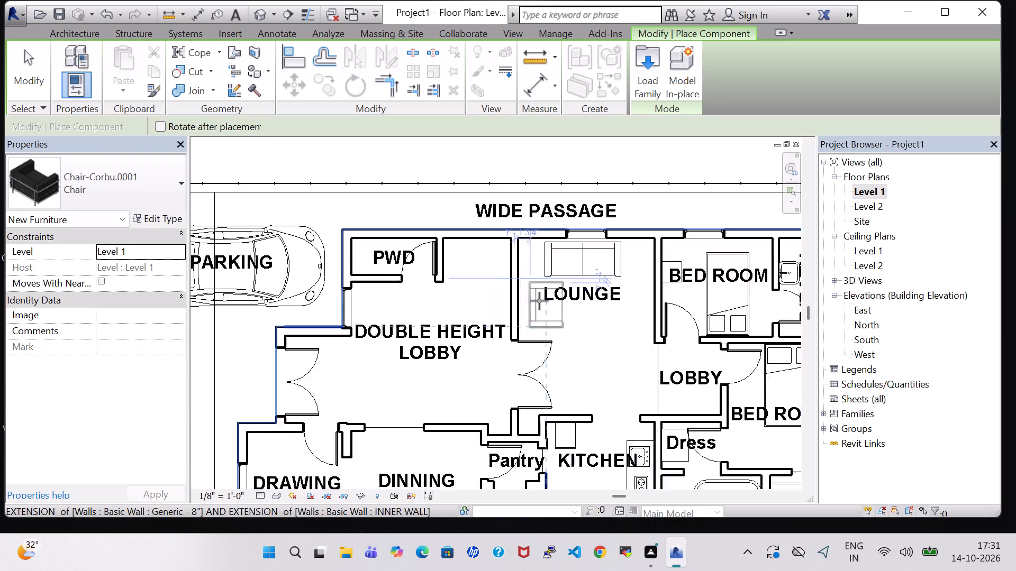
pyautogui.scroll(3, 539, 301)
pyautogui.click(536, 299)
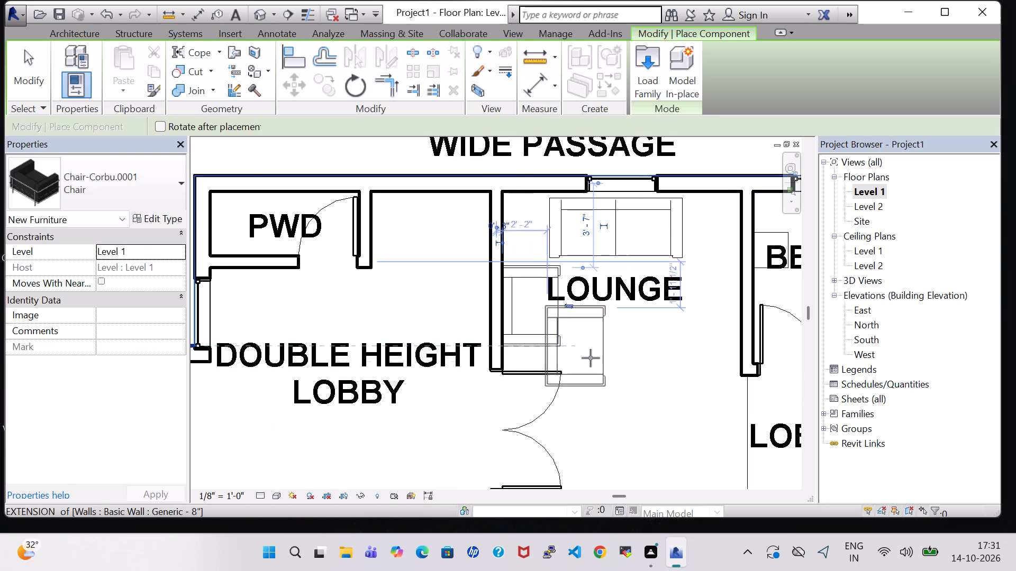
pyautogui.scroll(-2, 591, 358)
pyautogui.press('Escape')
pyautogui.press('Escape')
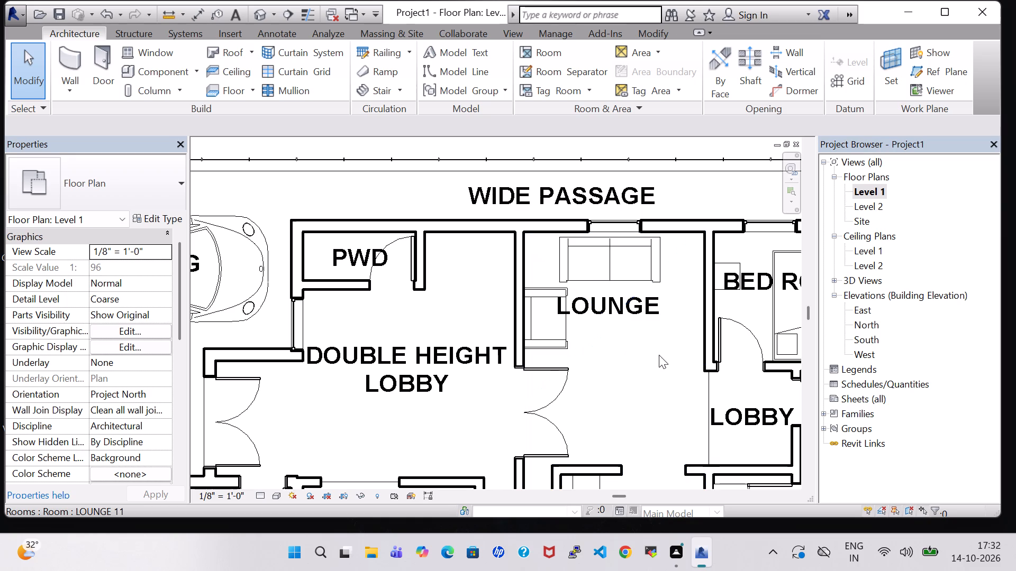
# Load the Table-Dining family from the Furniture Tables library and place the 30" x 84" x 22" type in the LOUNGE, below the sofa.
pyautogui.click(158, 67)
pyautogui.click(640, 72)
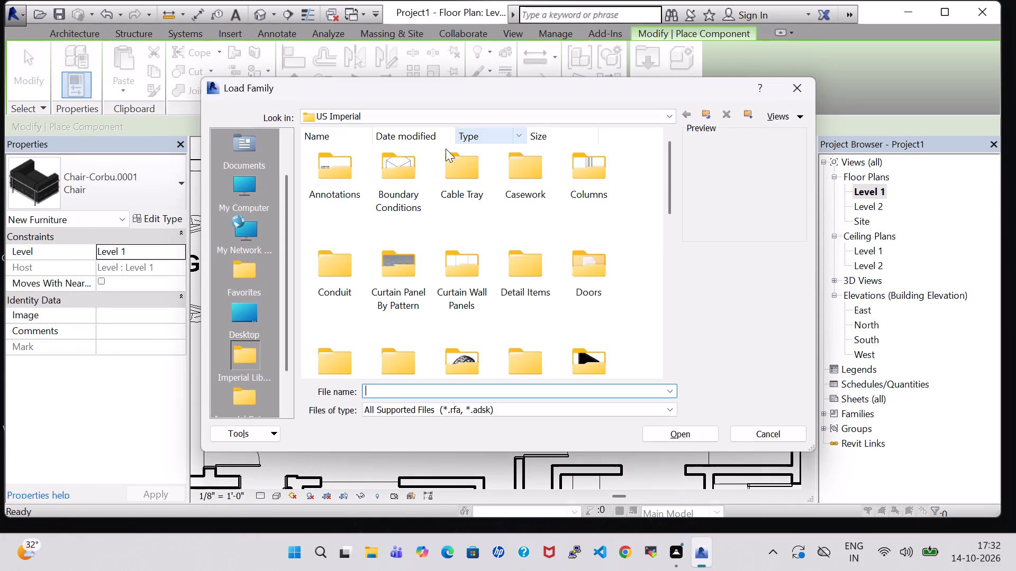
pyautogui.scroll(-1, 461, 248)
pyautogui.doubleClick(600, 227)
pyautogui.doubleClick(552, 179)
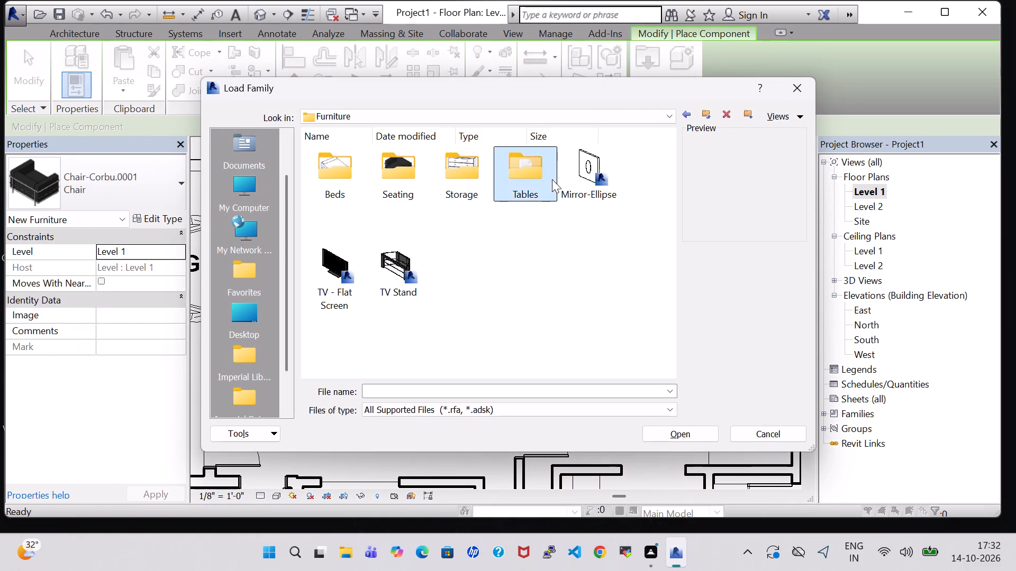
pyautogui.click(325, 256)
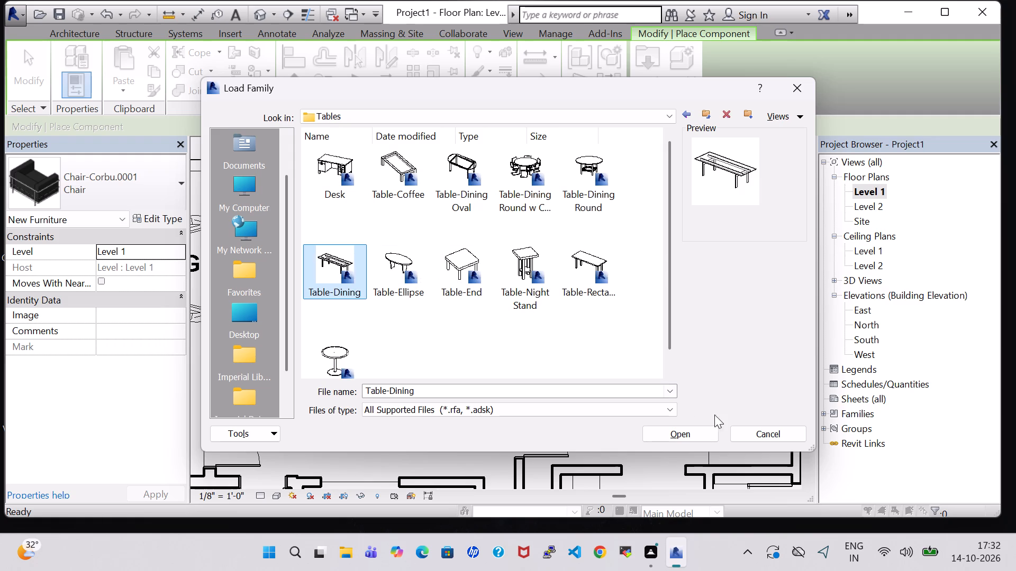
pyautogui.click(692, 432)
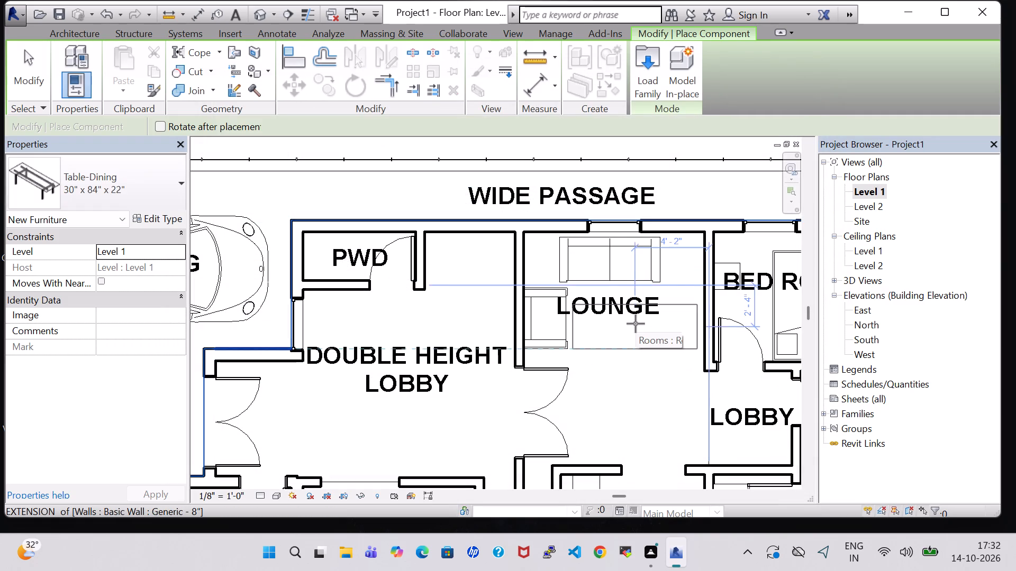
pyautogui.click(634, 319)
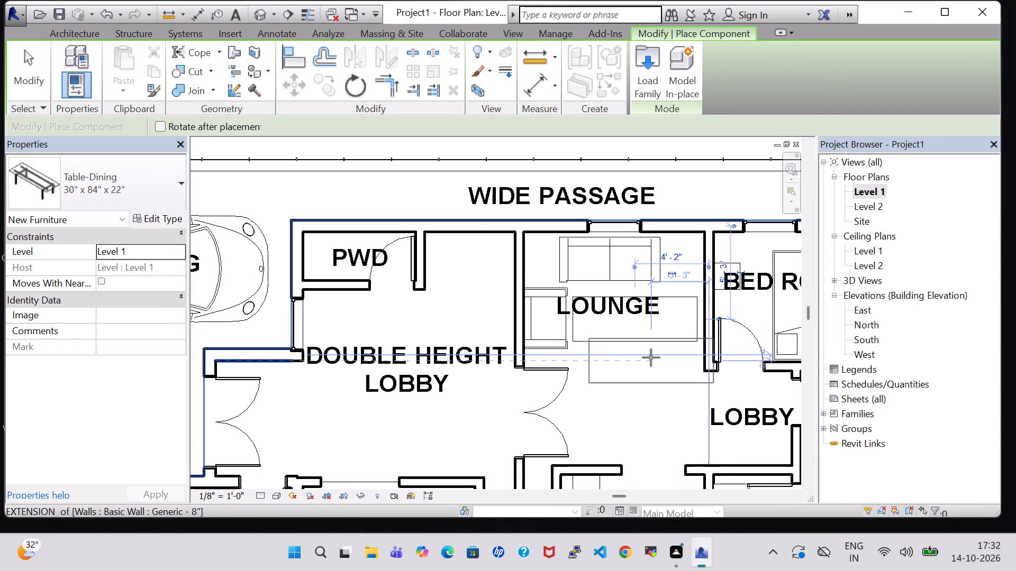
pyautogui.press('Escape')
pyautogui.press('Escape')
# Set the Length type parameter of the dining table in the LOUNGE to 4' 0".
pyautogui.click(692, 302)
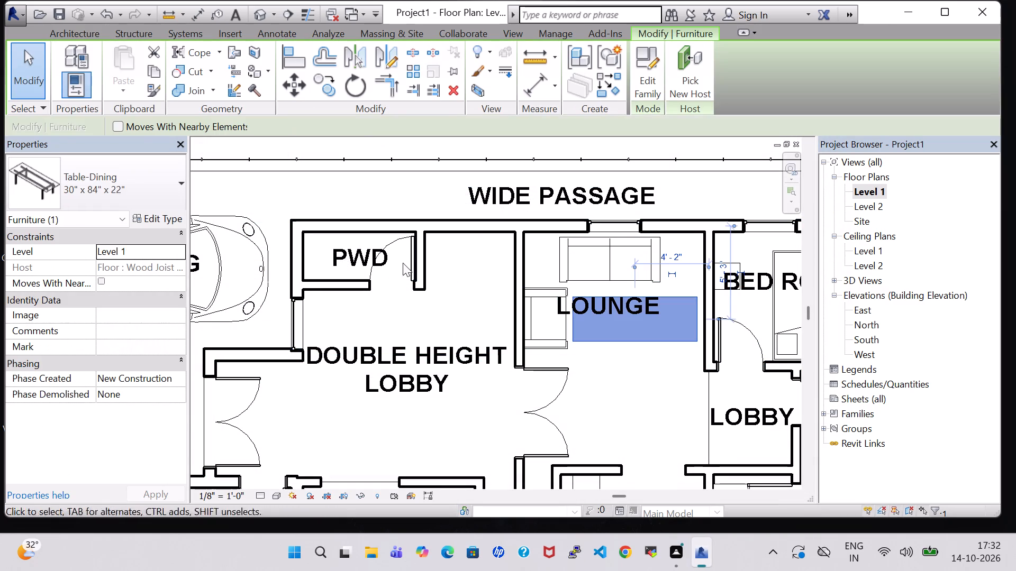
pyautogui.click(150, 215)
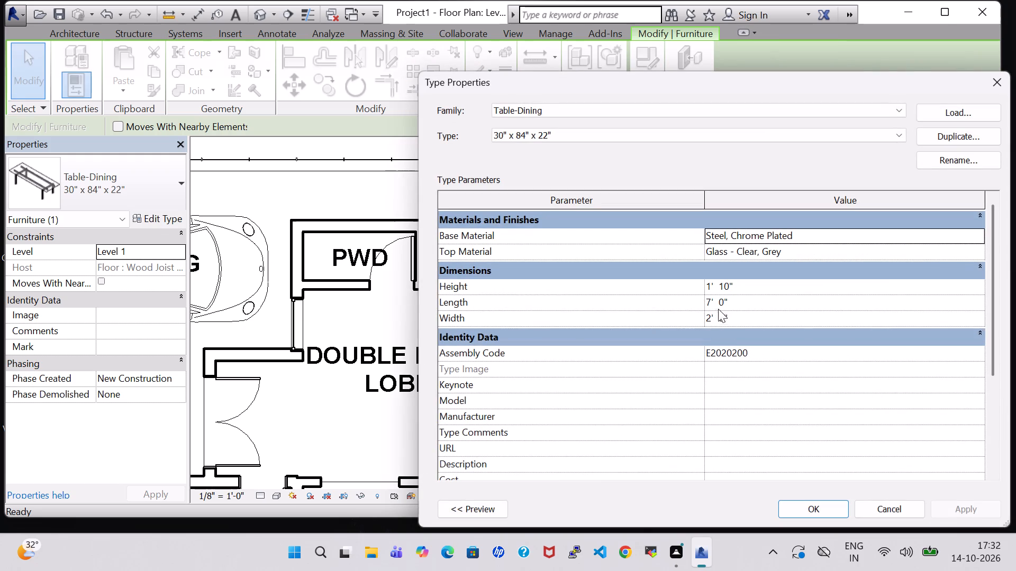
pyautogui.click(713, 303)
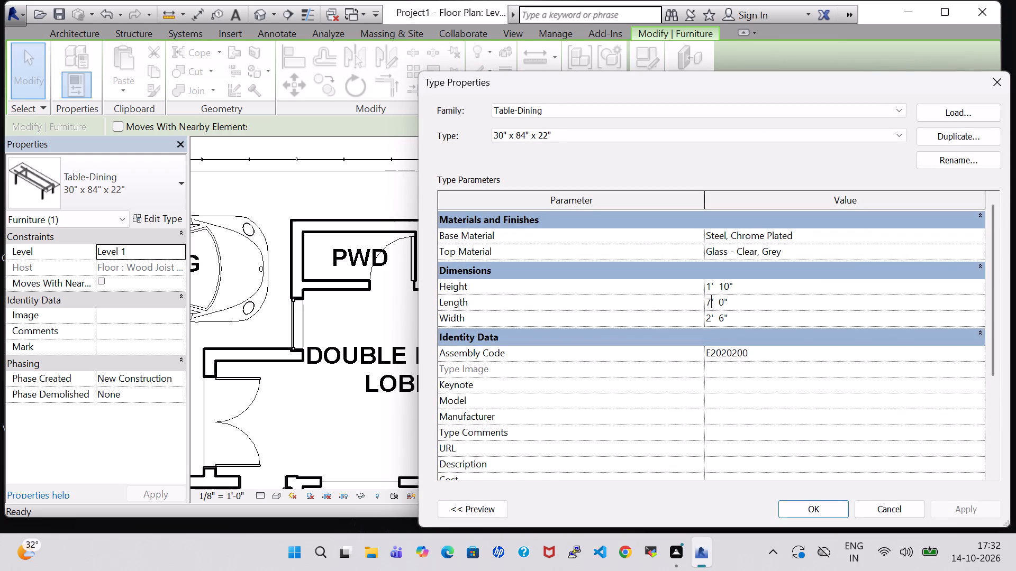
pyautogui.press('BackSpace')
pyautogui.press('4')
pyautogui.press('Return')
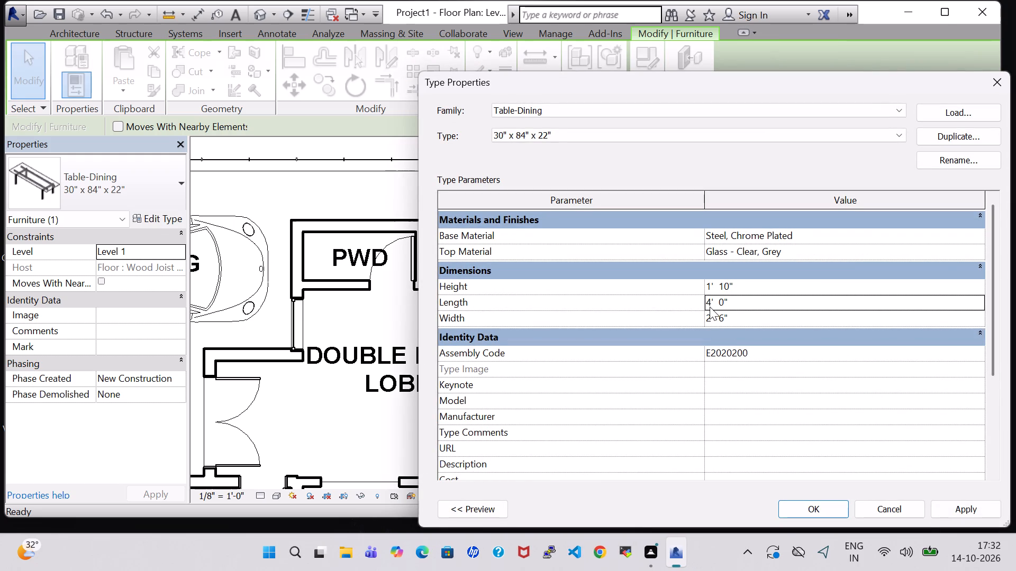
pyautogui.click(979, 502)
pyautogui.click(801, 503)
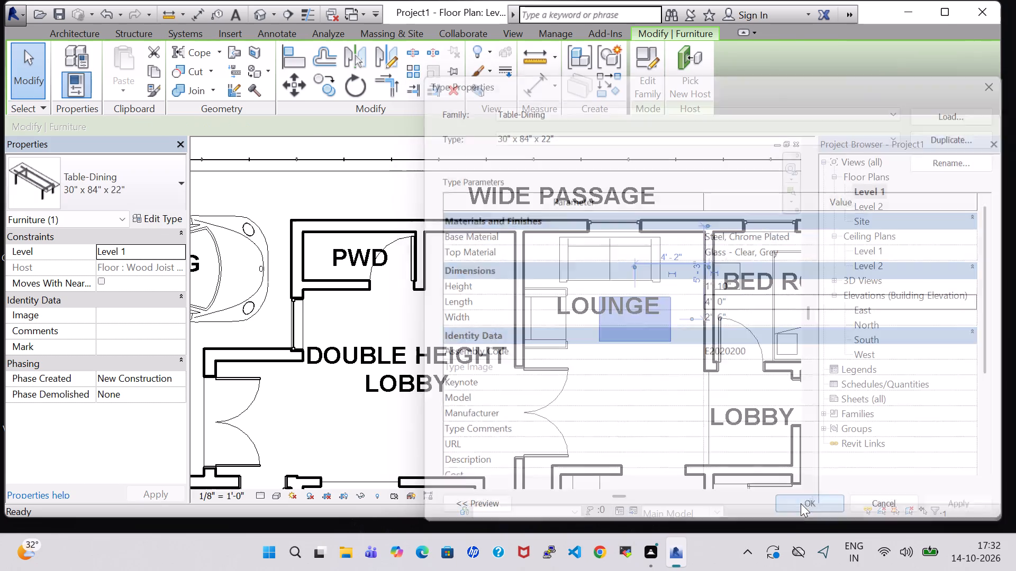
pyautogui.click(669, 402)
# Nudge the LOUNGE table a net five increments left and one increment up so it sits centrally below the sofa.
pyautogui.click(636, 333)
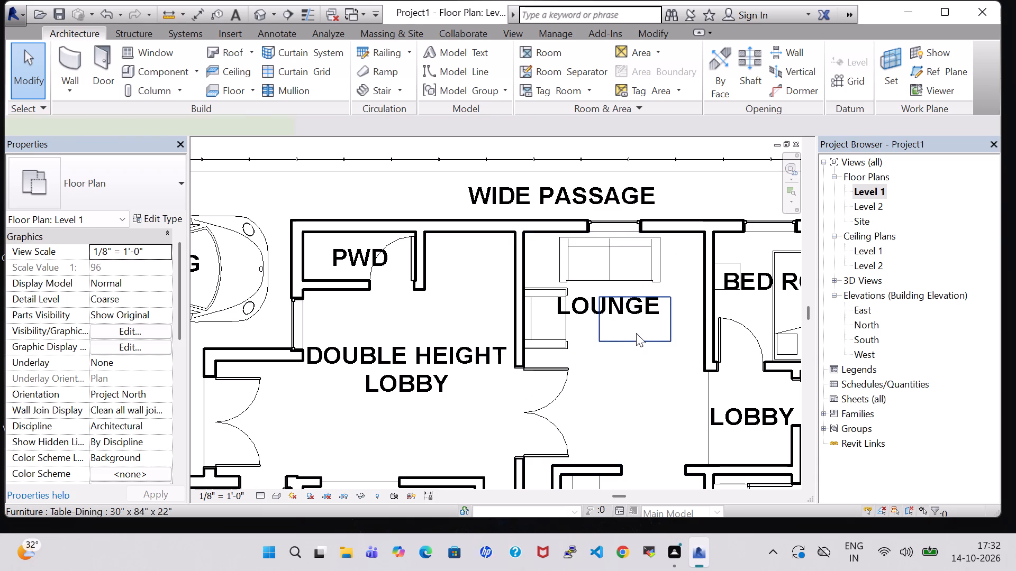
pyautogui.press('Left')
pyautogui.press('Left')
pyautogui.press('Left')
pyautogui.press('Left')
pyautogui.press('Left')
pyautogui.press('Left')
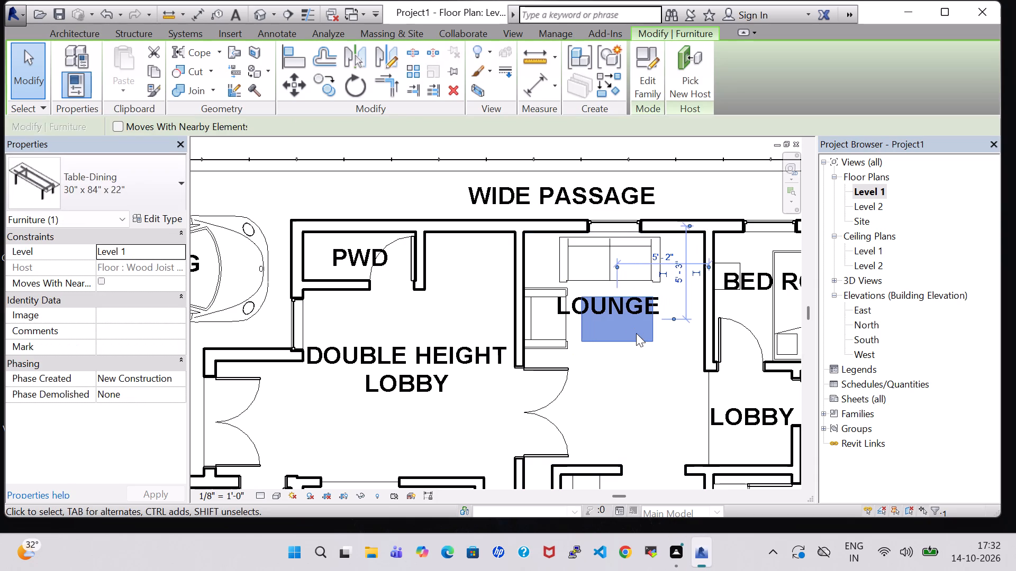
pyautogui.press('Up')
pyautogui.press('Right')
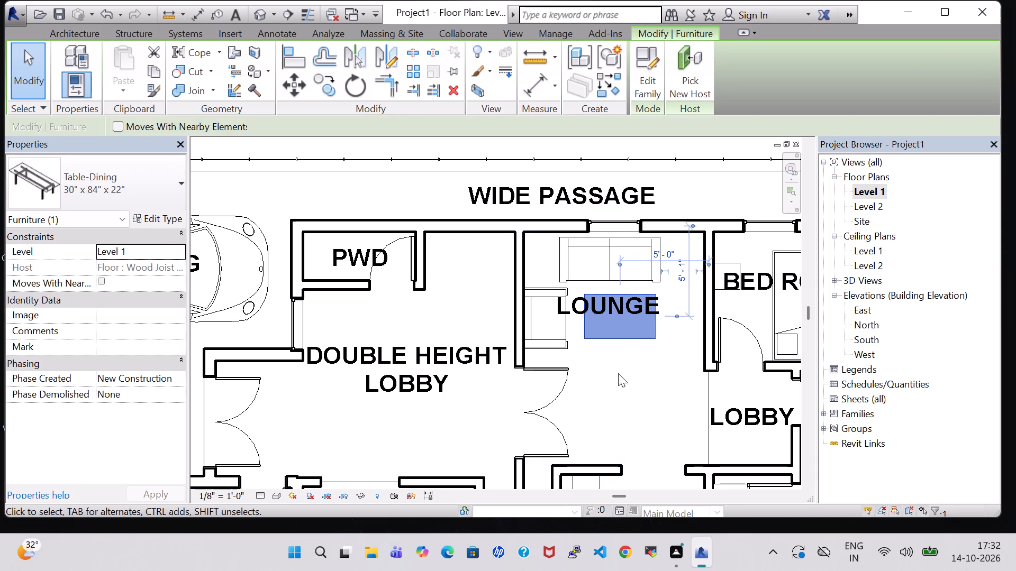
pyautogui.click(373, 188)
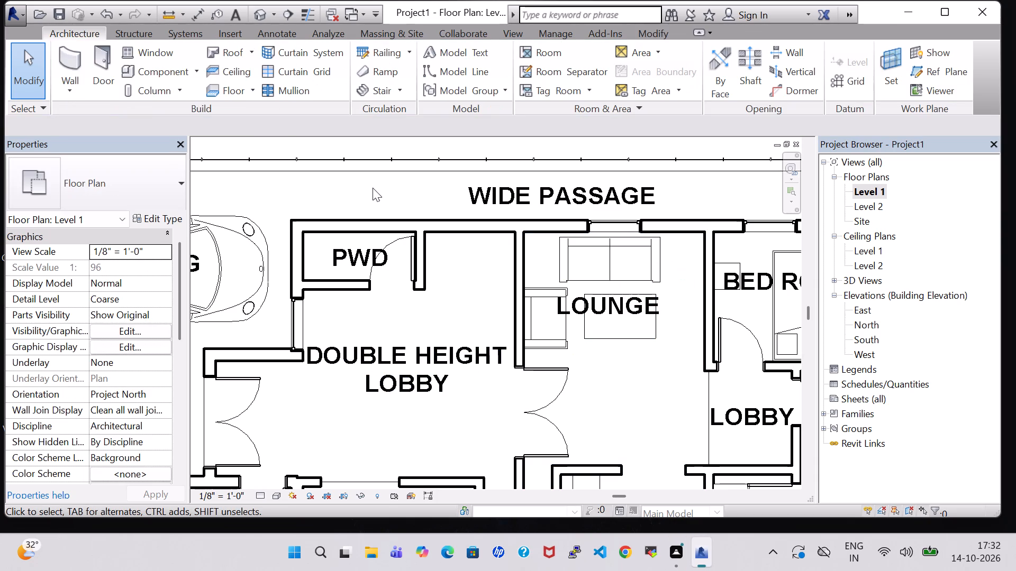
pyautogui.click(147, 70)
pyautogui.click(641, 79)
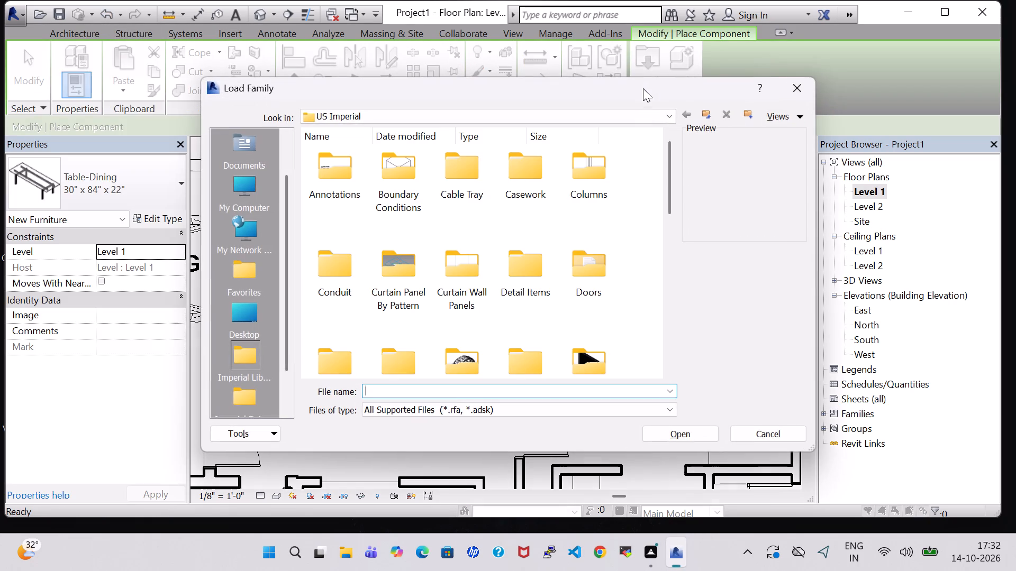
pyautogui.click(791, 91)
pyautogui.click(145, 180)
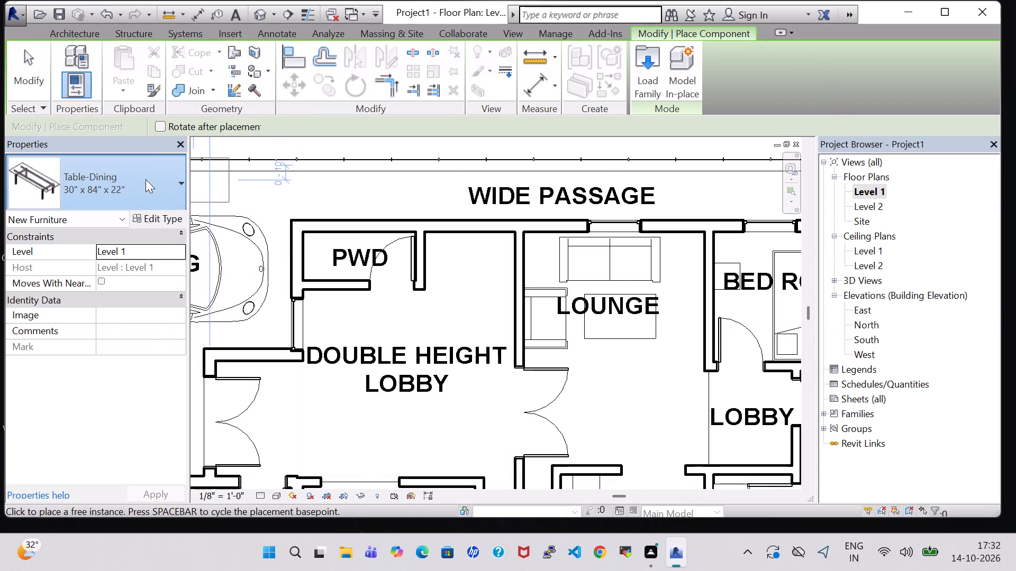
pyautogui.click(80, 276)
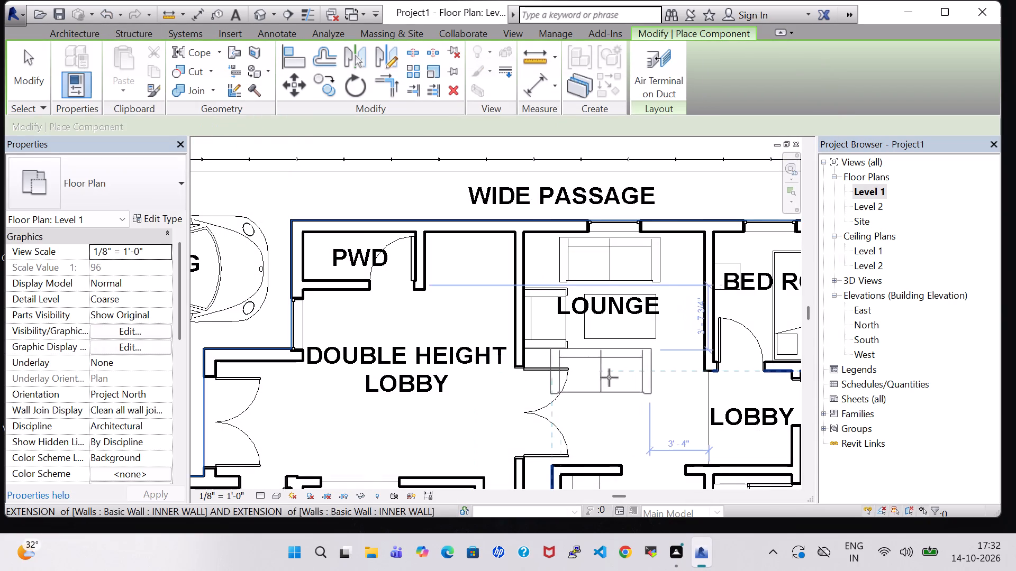
# Place a second Chair-Corbu.0001 in the LOUNGE below the table, rotated to face the table and sofa.
pyautogui.click(156, 185)
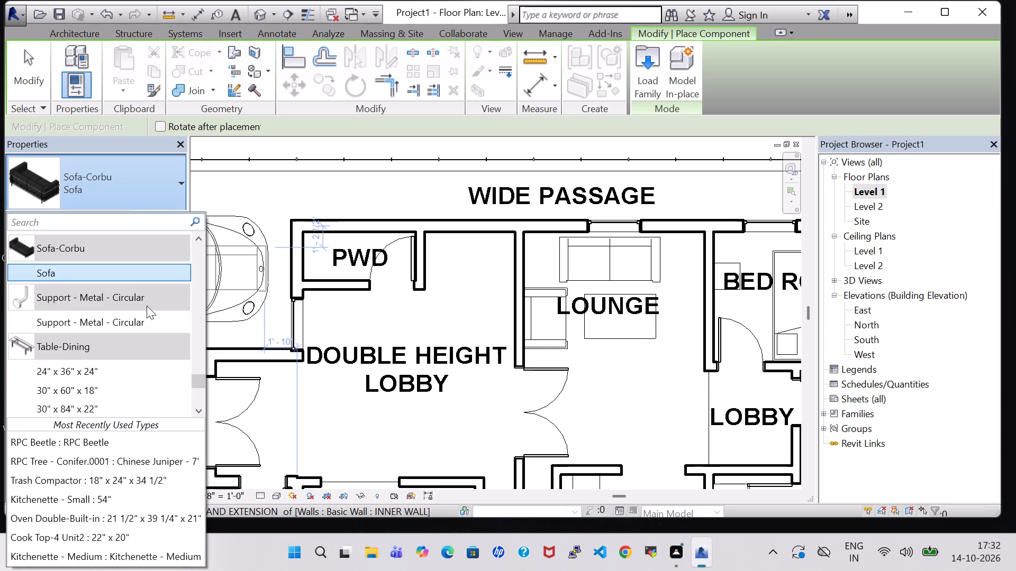
pyautogui.scroll(1, 112, 307)
pyautogui.scroll(20, 112, 307)
pyautogui.scroll(3, 112, 307)
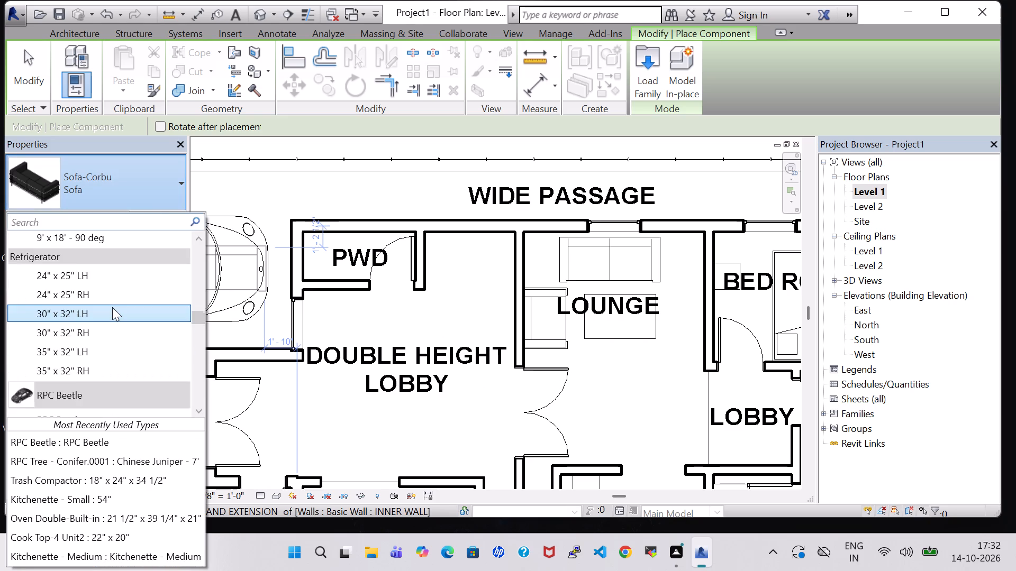
pyautogui.scroll(20, 112, 307)
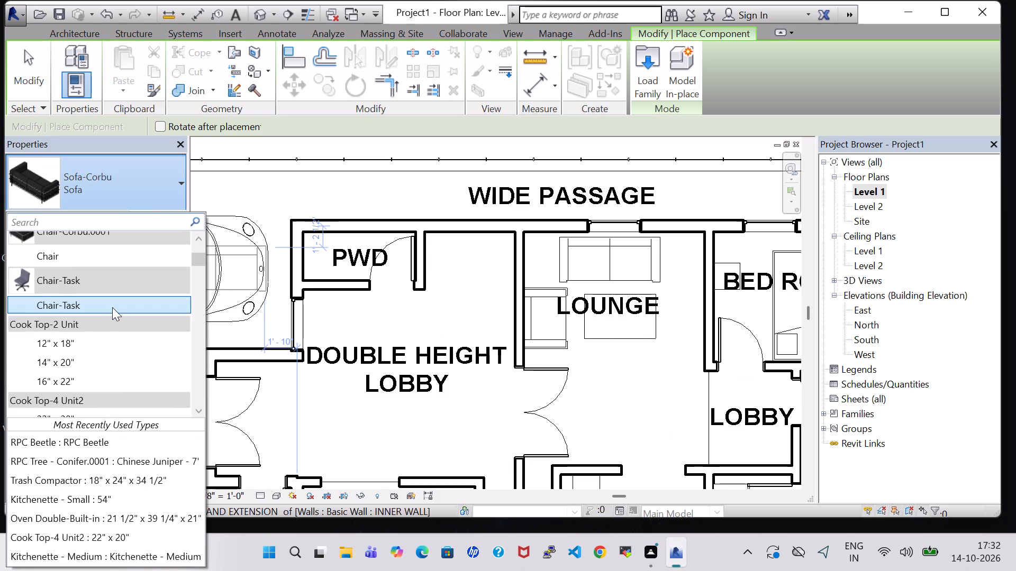
pyautogui.scroll(2, 112, 307)
pyautogui.click(82, 328)
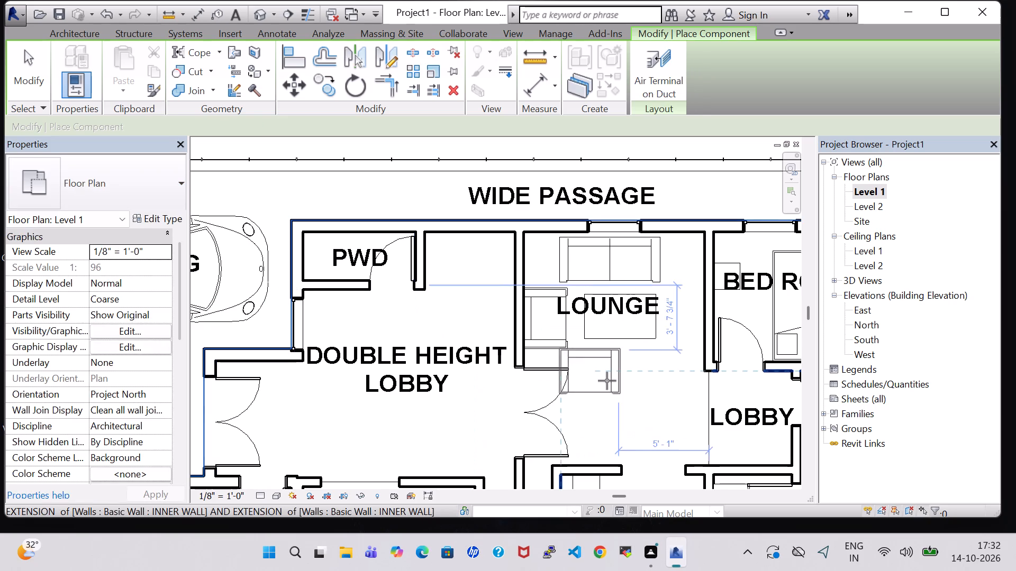
pyautogui.press('Escape')
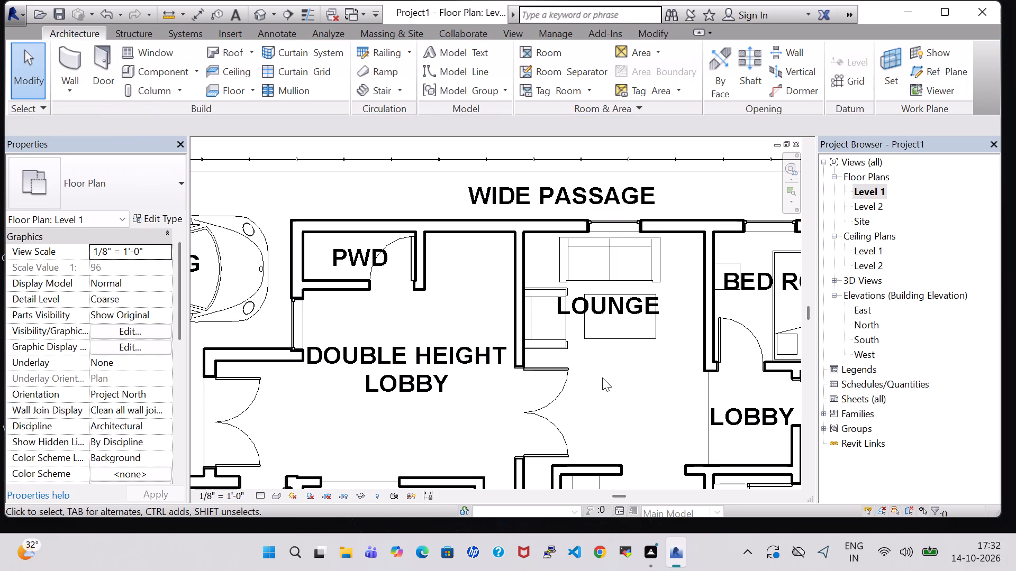
pyautogui.click(156, 68)
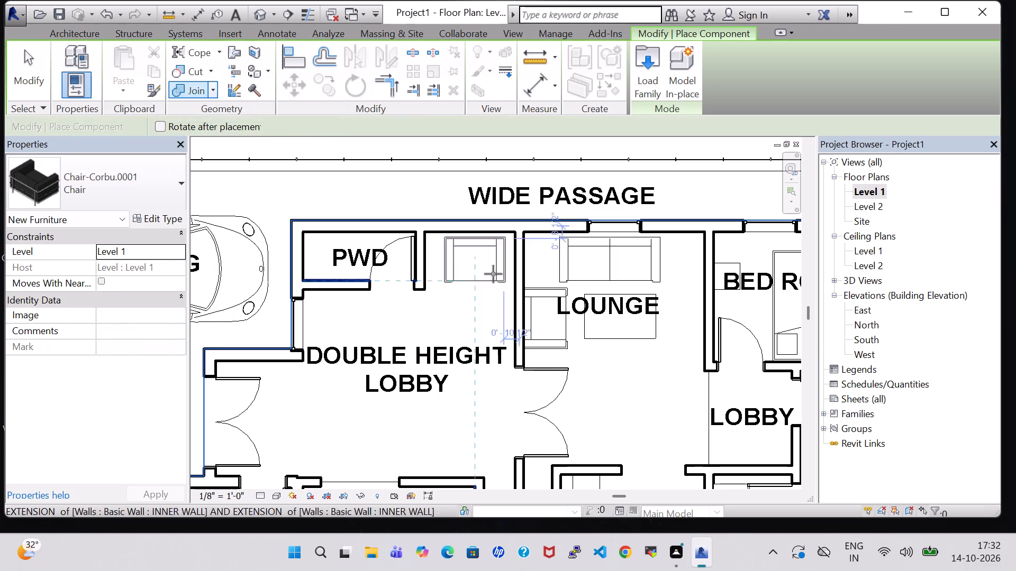
pyautogui.press('space')
pyautogui.press('space')
pyautogui.press('space')
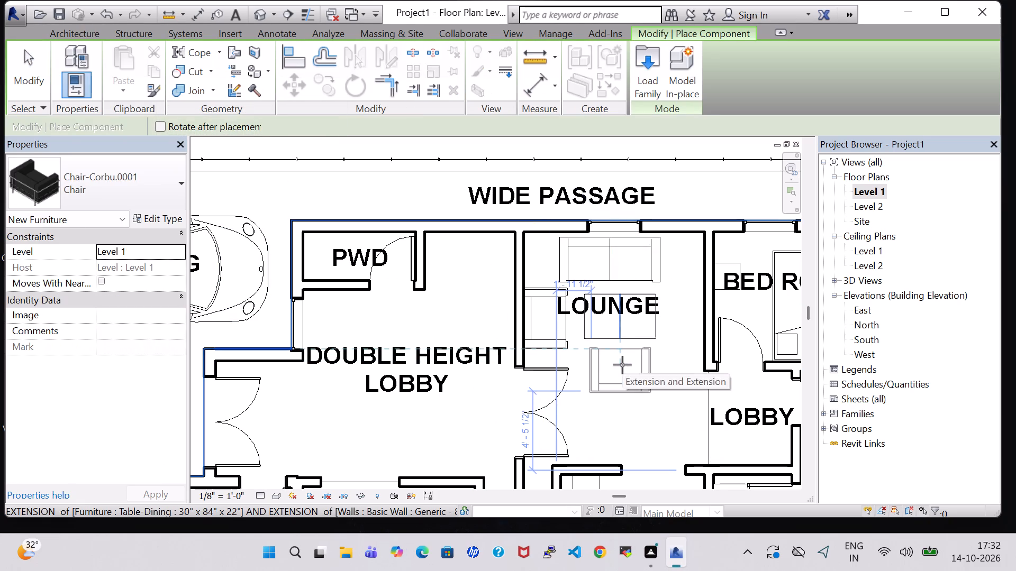
pyautogui.click(622, 365)
pyautogui.press('Escape')
pyautogui.press('Escape')
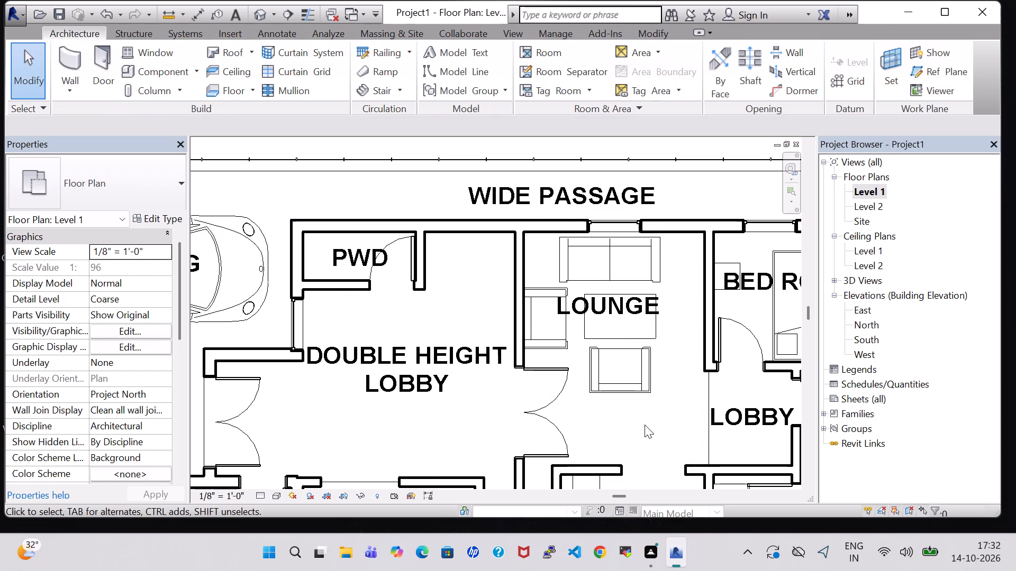
# Load the TV Stand family from the Furniture library for placement in the LOUNGE.
pyautogui.scroll(-2, 645, 417)
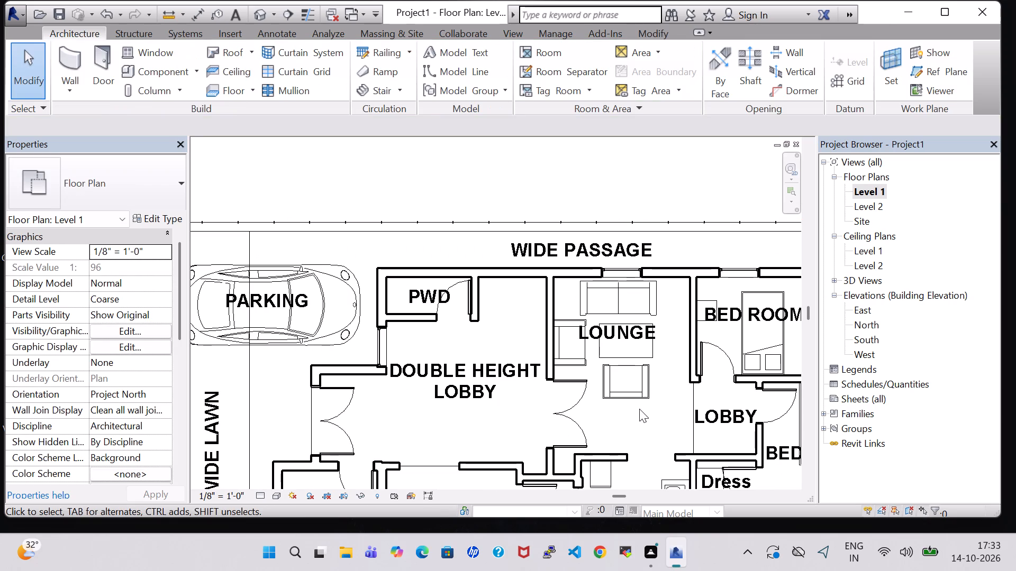
pyautogui.moveTo(671, 389); pyautogui.dragTo(636, 400, button='middle')
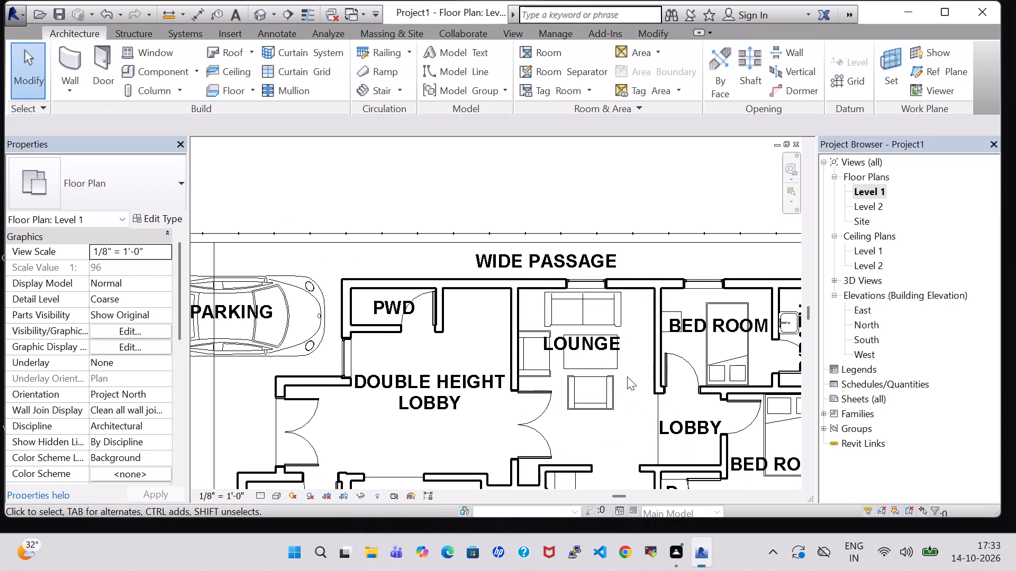
pyautogui.scroll(1, 624, 366)
pyautogui.click(155, 63)
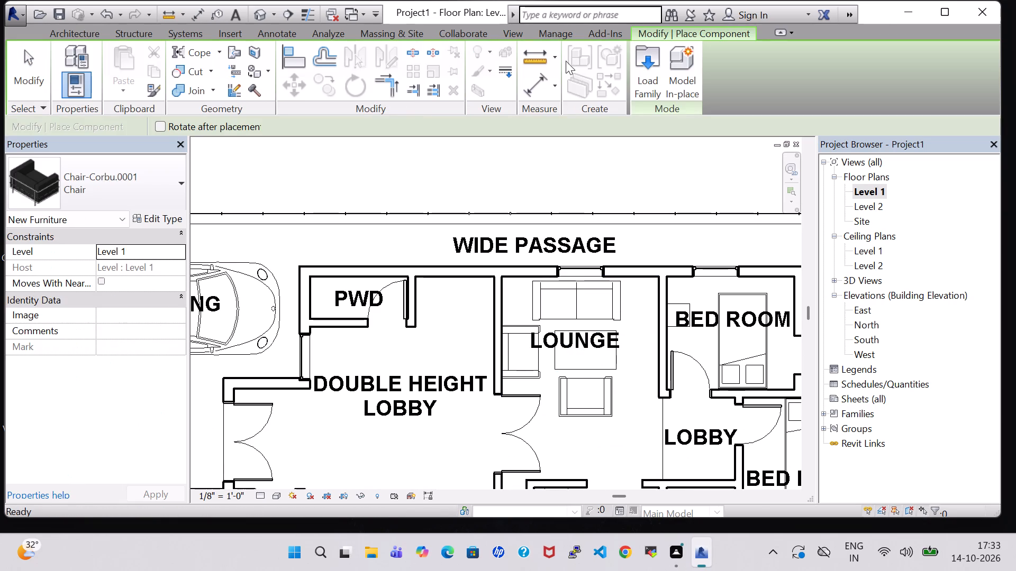
pyautogui.click(655, 78)
pyautogui.scroll(-1, 521, 299)
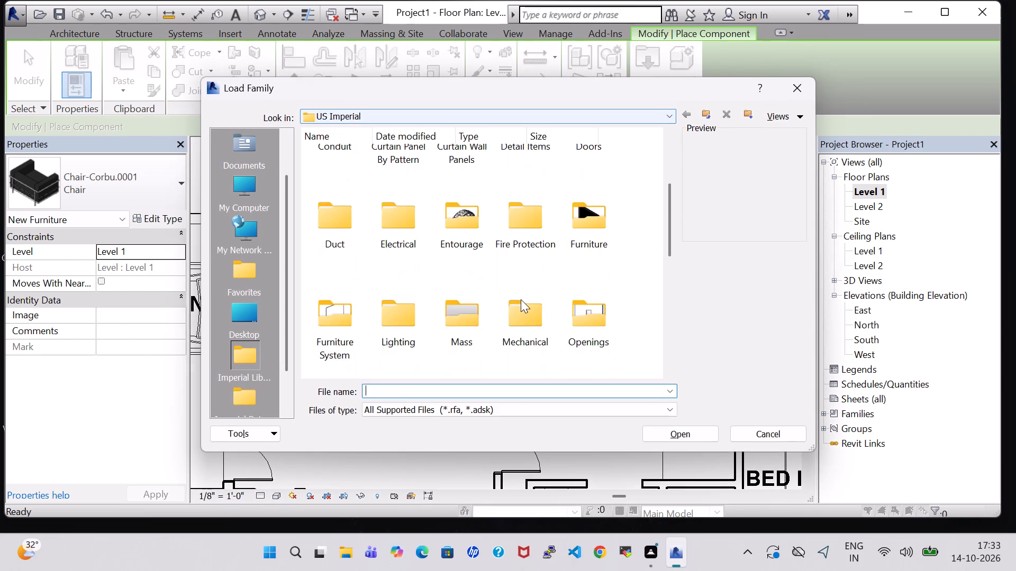
pyautogui.scroll(-1, 521, 299)
pyautogui.scroll(1, 589, 215)
pyautogui.doubleClick(595, 234)
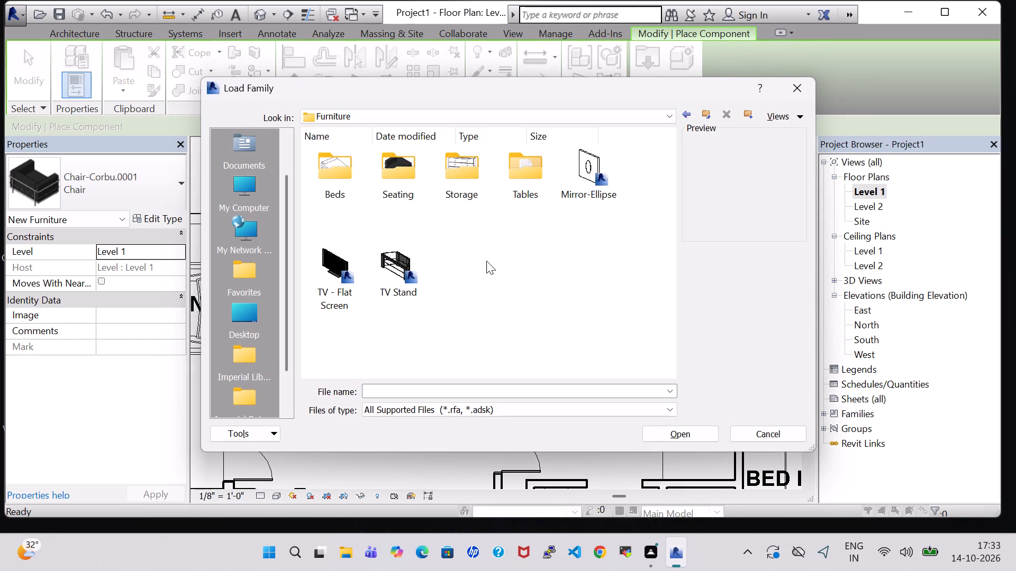
pyautogui.click(390, 265)
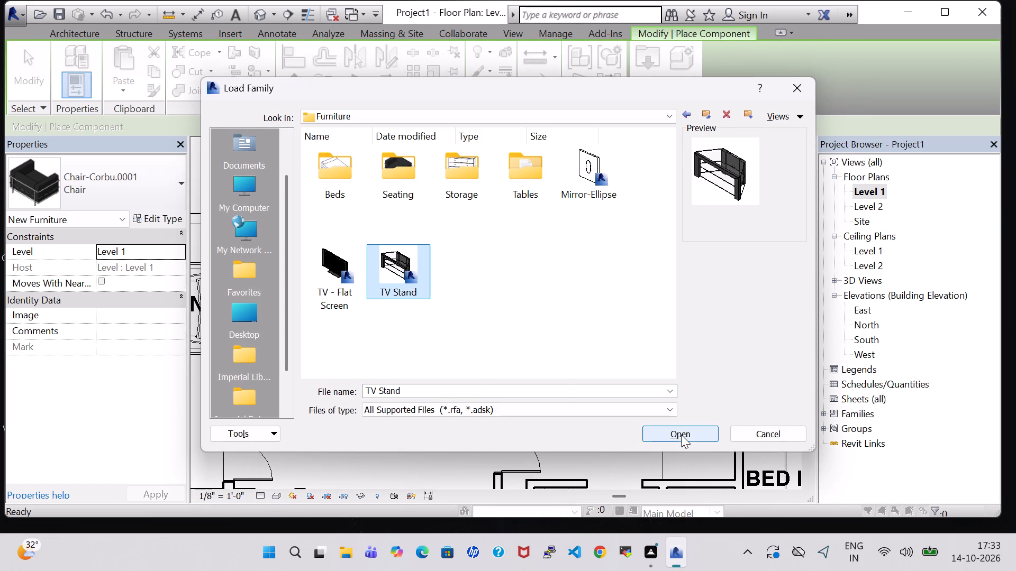
pyautogui.click(681, 435)
# Place the TV Stand against the LOUNGE's right wall beside the table, rotated so its wide side faces into the room.
pyautogui.scroll(3, 661, 369)
pyautogui.press('space')
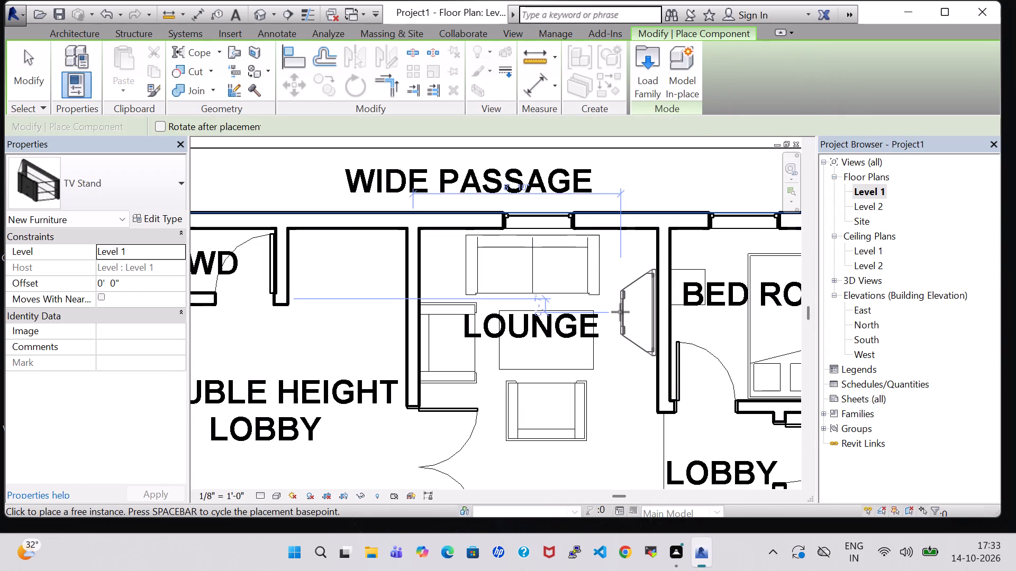
pyautogui.press('space')
pyautogui.press('space')
pyautogui.press('space')
pyautogui.press('space')
pyautogui.press('space')
pyautogui.press('space')
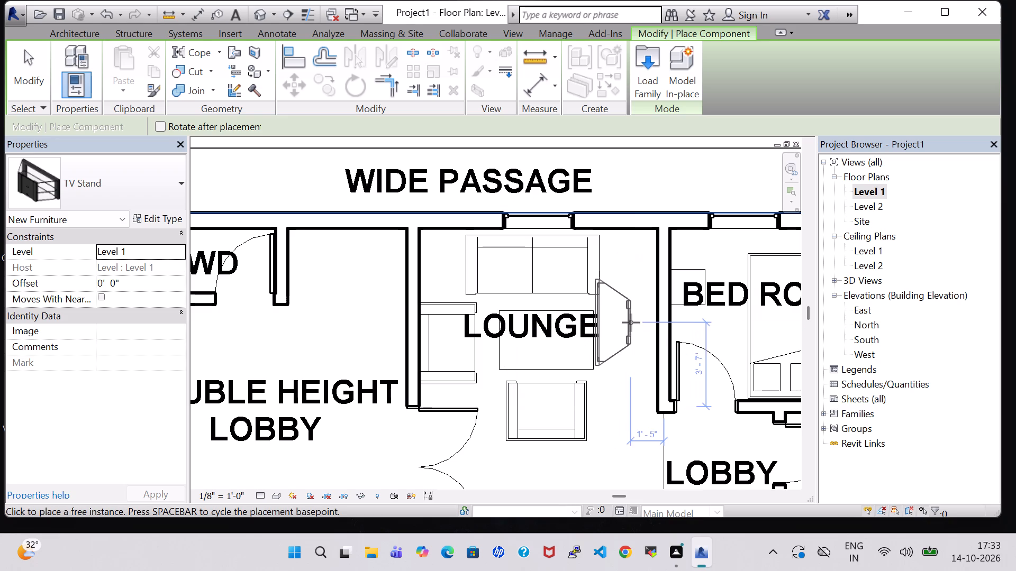
pyautogui.click(655, 325)
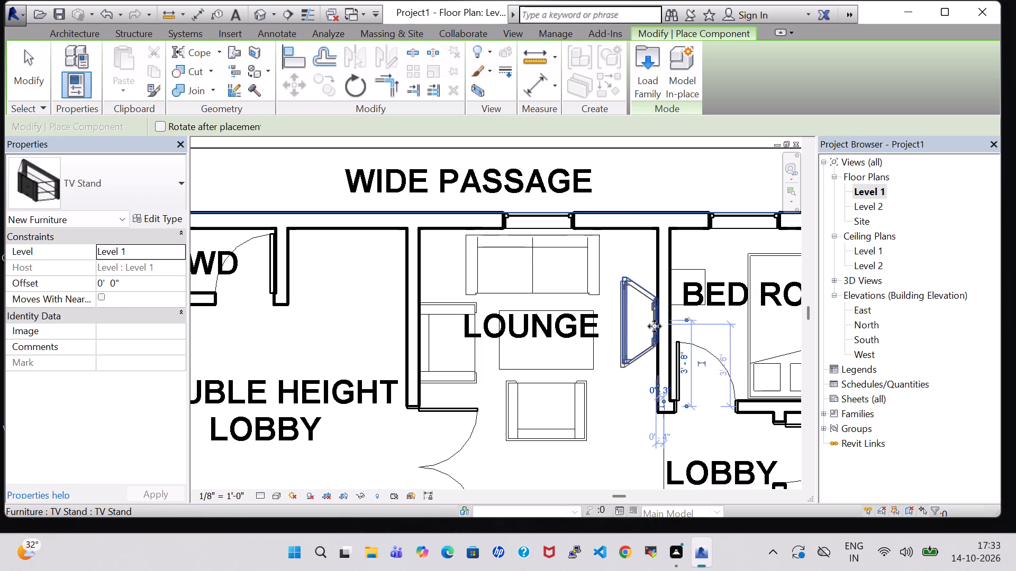
pyautogui.press('Escape')
pyautogui.press('Escape')
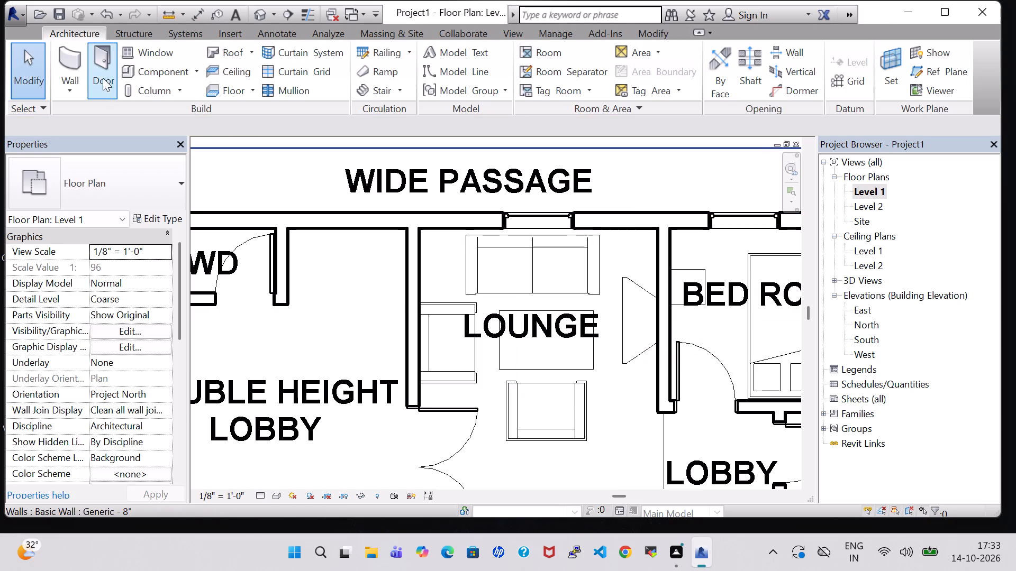
# Load the TV - Flat Screen family from the US Imperial Furniture library for placement.
pyautogui.click(149, 67)
pyautogui.click(645, 85)
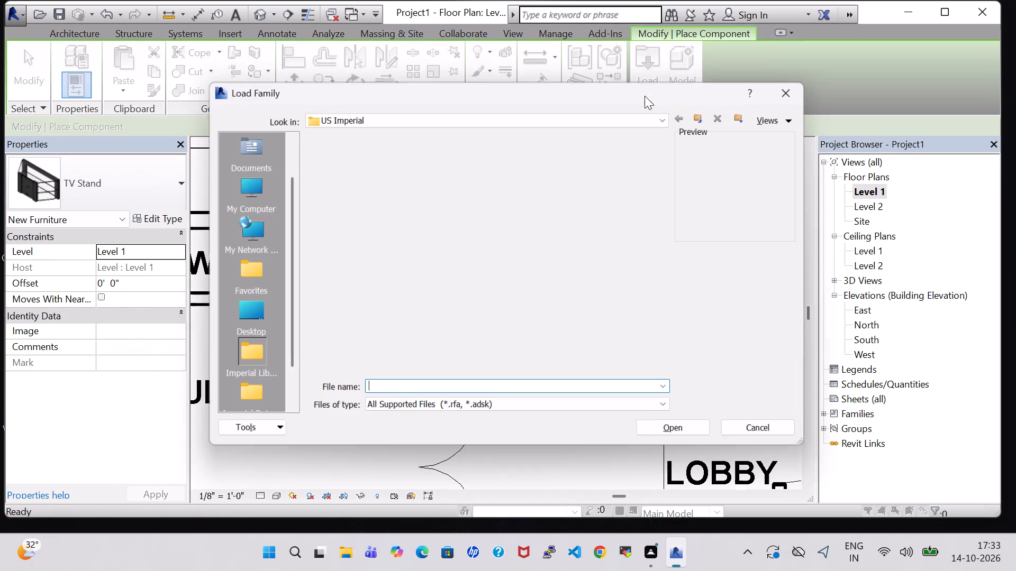
pyautogui.scroll(-1, 473, 240)
pyautogui.doubleClick(587, 220)
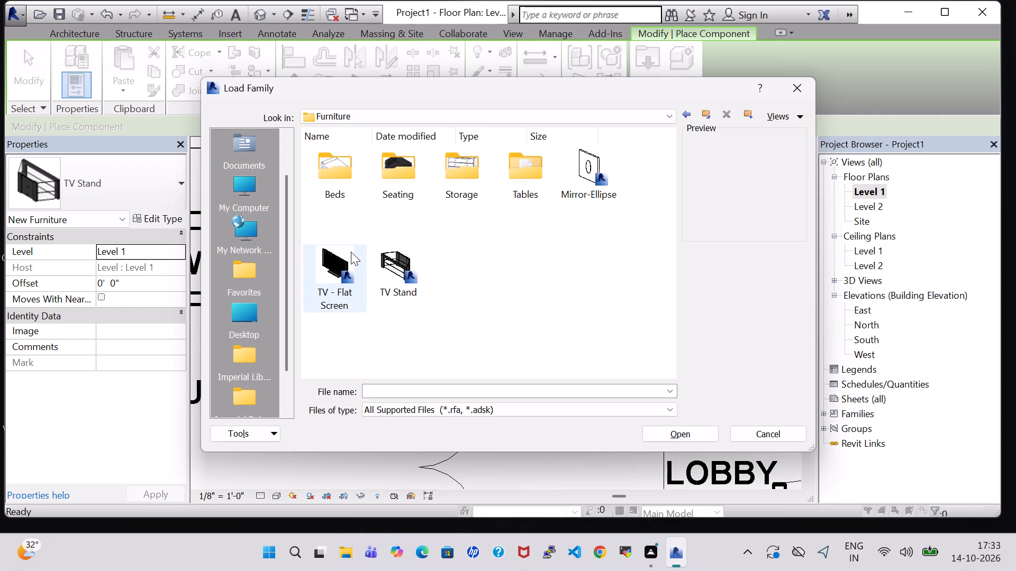
pyautogui.click(351, 252)
pyautogui.click(702, 431)
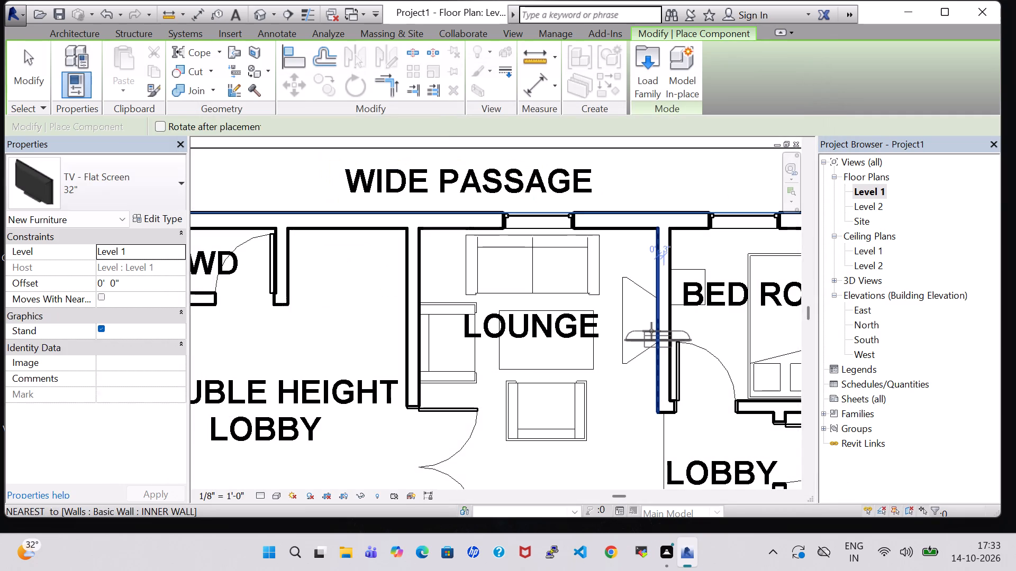
# Place the 32" TV - Flat Screen on the LOUNGE TV stand near the wall, rotated parallel to that wall.
pyautogui.press('space')
pyautogui.press('space')
pyautogui.press('space')
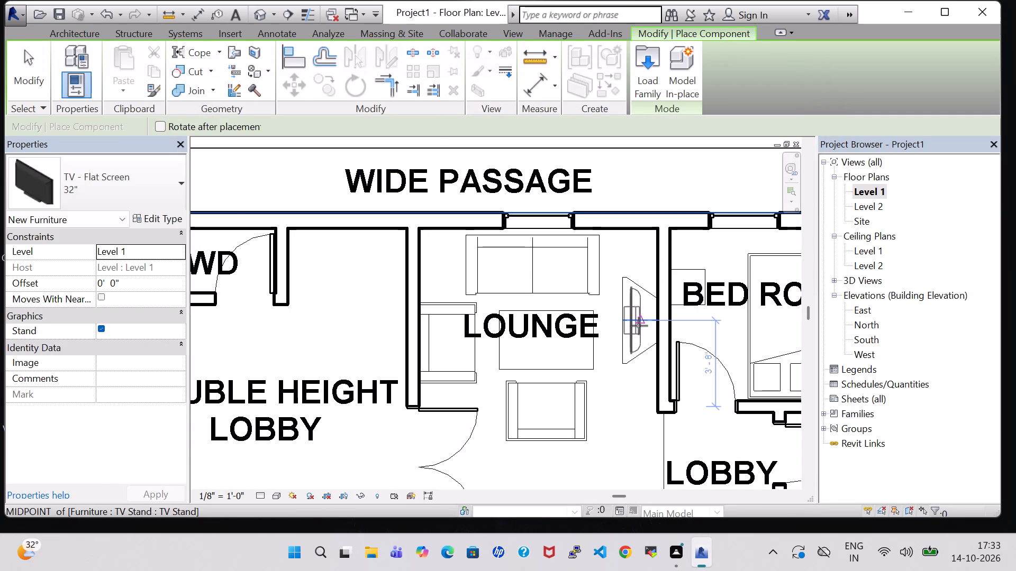
pyautogui.scroll(4, 639, 326)
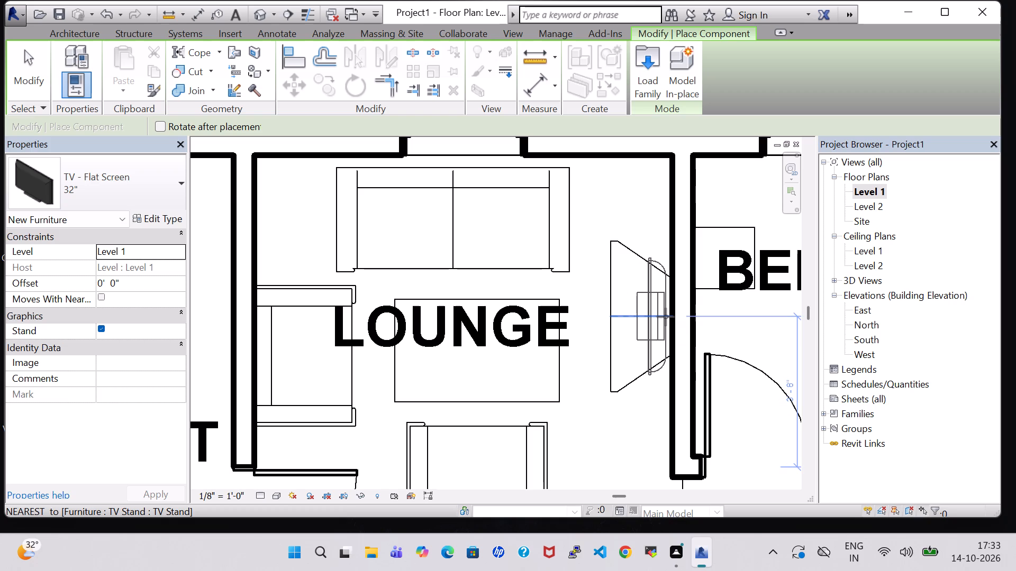
pyautogui.click(666, 317)
pyautogui.press('Escape')
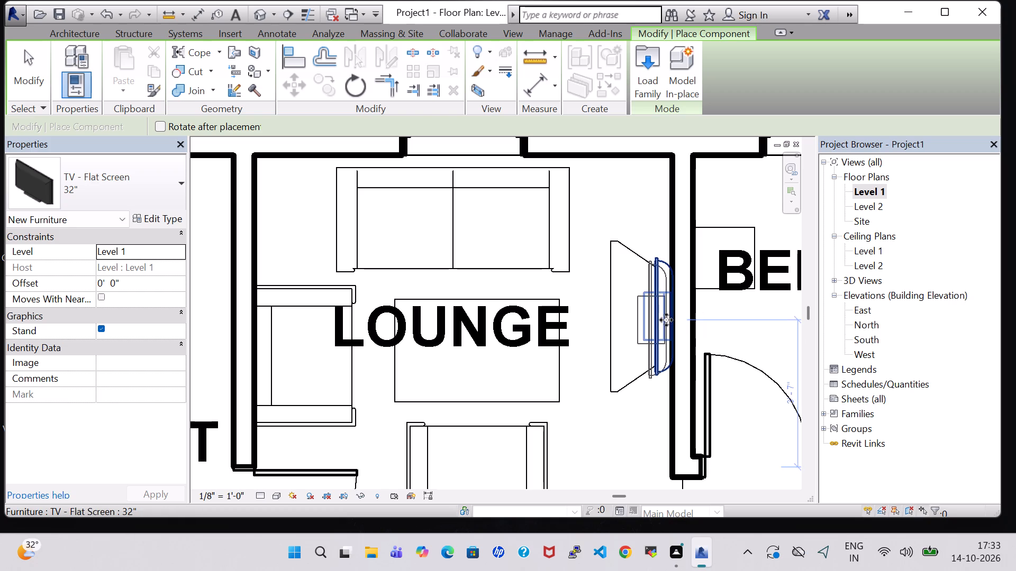
pyautogui.press('Escape')
# Set the flat-screen TV's offset from Level 1 to 3' 0" so it is raised above the floor.
pyautogui.click(660, 365)
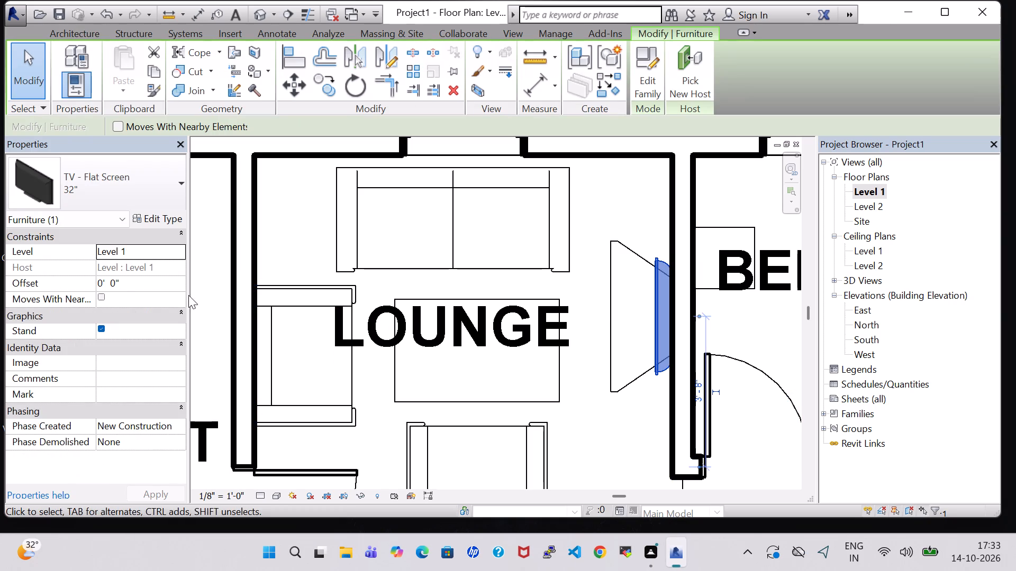
pyautogui.click(104, 281)
pyautogui.press('BackSpace')
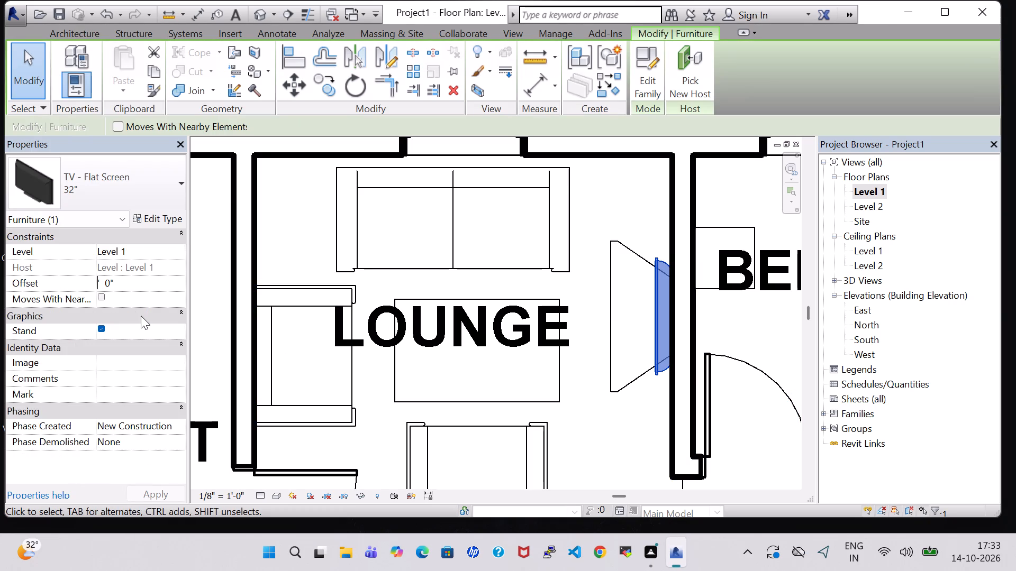
pyautogui.press('3')
pyautogui.press('Return')
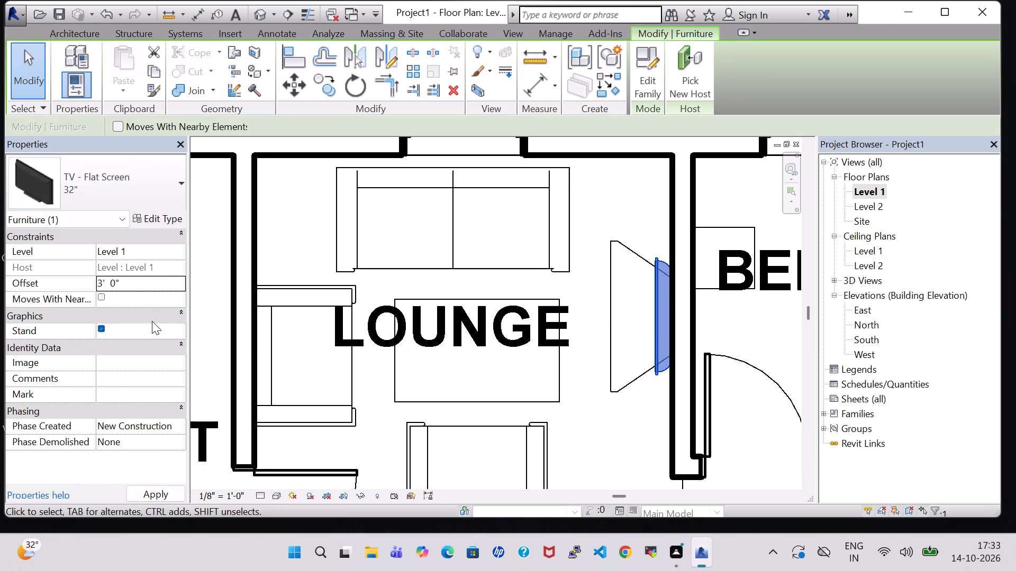
# Examine the LOUNGE furniture and the TV's height on its stand in the default 3D view from several angles.
pyautogui.click(267, 19)
pyautogui.moveTo(641, 340); pyautogui.dragTo(597, 365, button='middle')
pyautogui.moveTo(672, 309); pyautogui.dragTo(517, 446, button='middle')
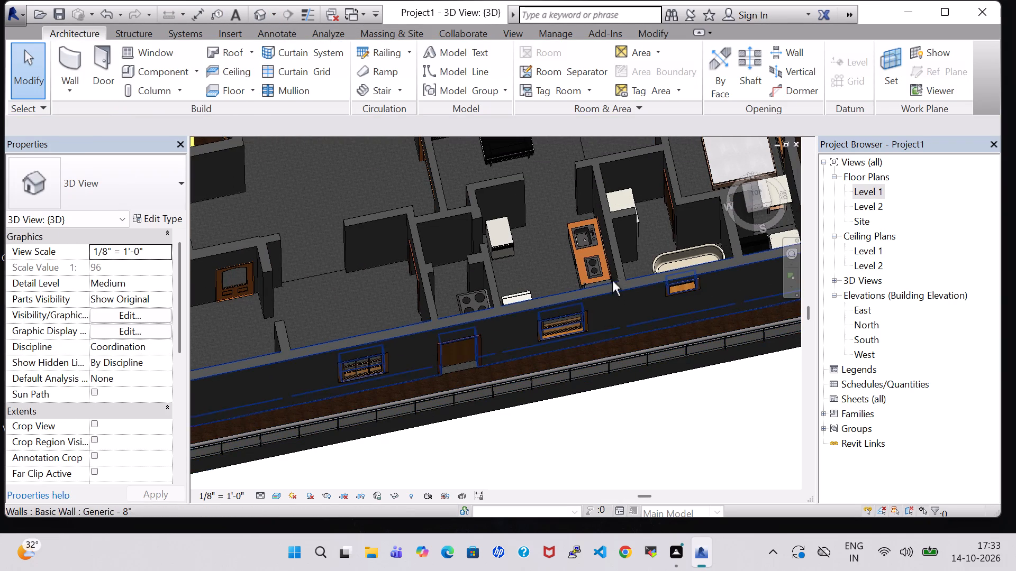
pyautogui.moveTo(550, 250); pyautogui.dragTo(555, 335, button='middle')
pyautogui.moveTo(554, 176); pyautogui.dragTo(566, 361, button='middle')
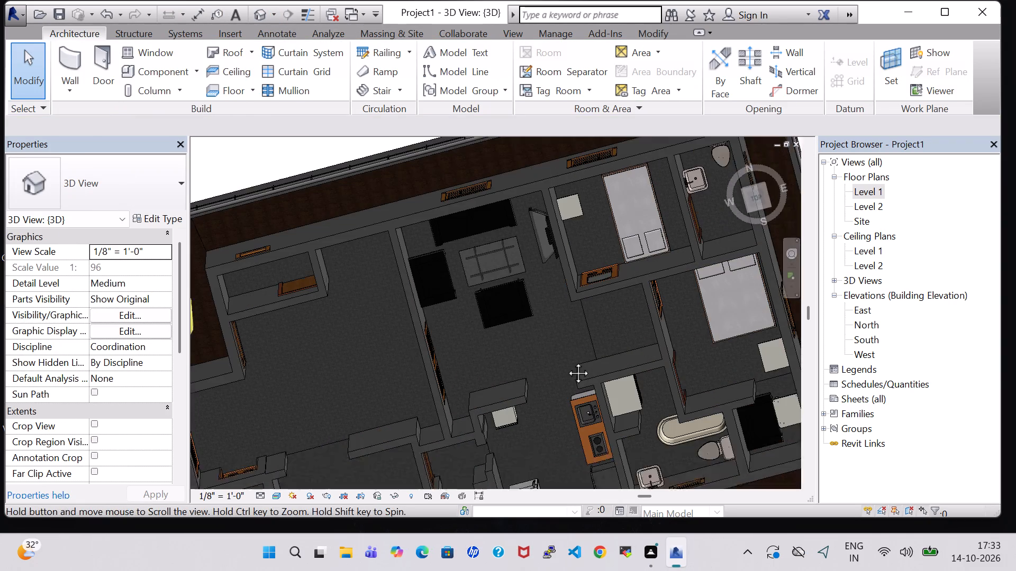
pyautogui.moveTo(566, 361); pyautogui.dragTo(566, 370, button='middle')
pyautogui.keyDown('shift'); pyautogui.moveTo(565, 355); pyautogui.dragTo(546, 283, button='middle'); pyautogui.keyUp('shift')
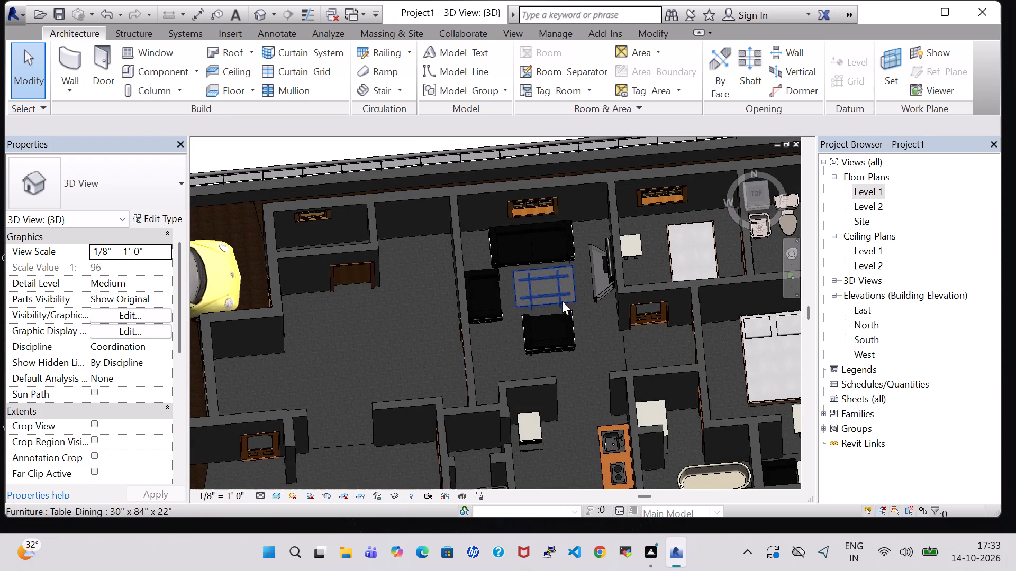
pyautogui.keyDown('shift'); pyautogui.moveTo(596, 346); pyautogui.dragTo(632, 300, button='middle'); pyautogui.keyUp('shift')
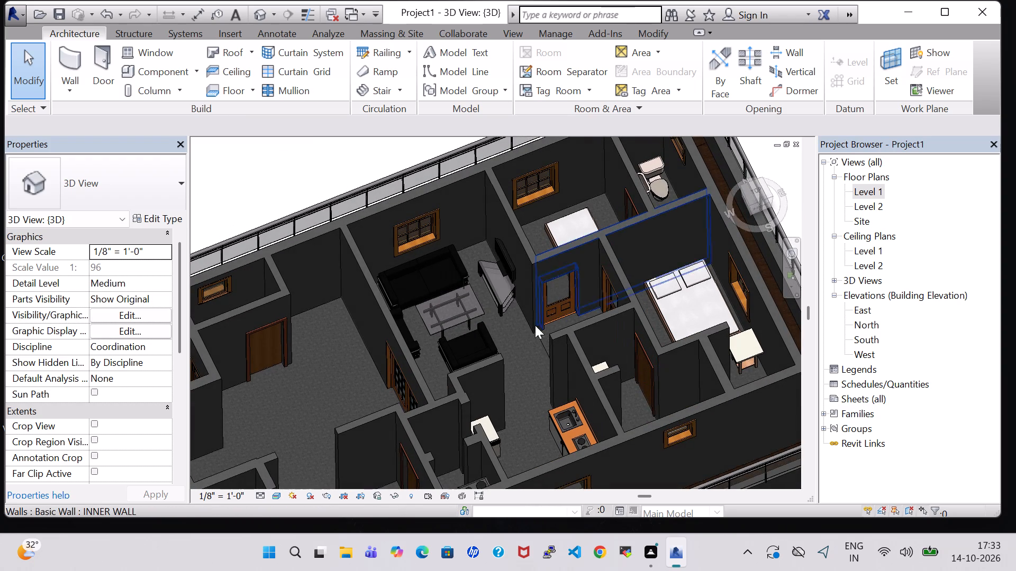
pyautogui.keyDown('shift'); pyautogui.moveTo(527, 327); pyautogui.dragTo(552, 334, button='middle'); pyautogui.keyUp('shift')
pyautogui.keyDown('shift'); pyautogui.moveTo(531, 348); pyautogui.dragTo(505, 406, button='middle'); pyautogui.keyUp('shift')
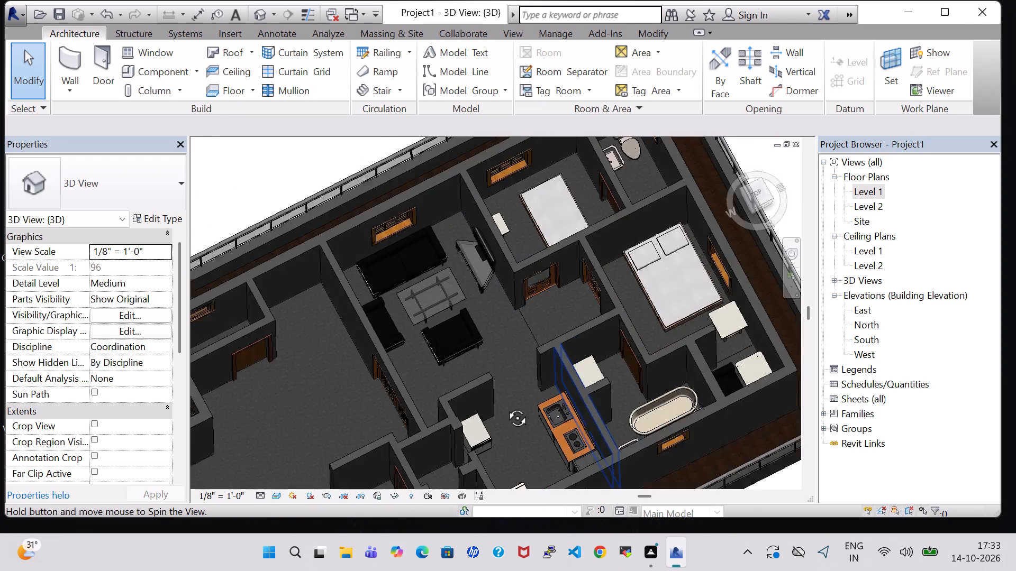
pyautogui.keyDown('shift'); pyautogui.moveTo(505, 406); pyautogui.dragTo(475, 403, button='middle'); pyautogui.keyUp('shift')
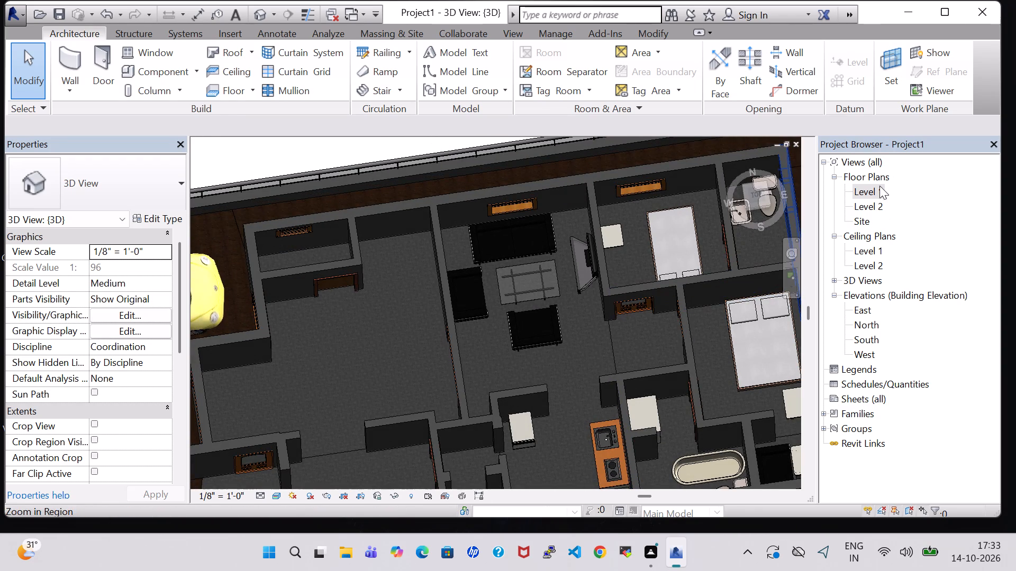
# Return to the Level 1 floor plan and review the whole house layout for rooms still needing furniture.
pyautogui.doubleClick(879, 186)
pyautogui.scroll(-3, 740, 317)
pyautogui.scroll(-2, 668, 291)
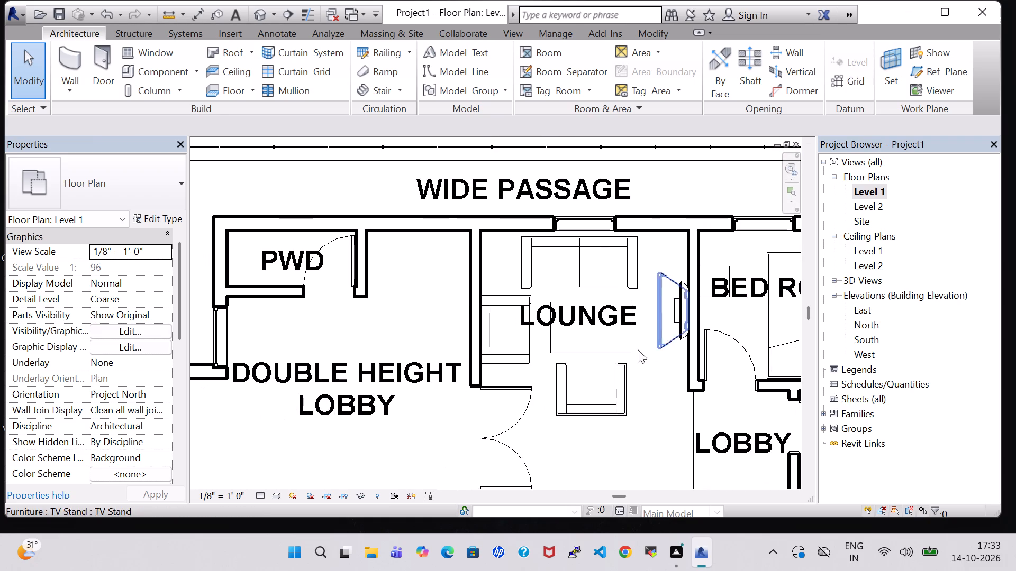
pyautogui.moveTo(666, 452); pyautogui.dragTo(668, 344, button='middle')
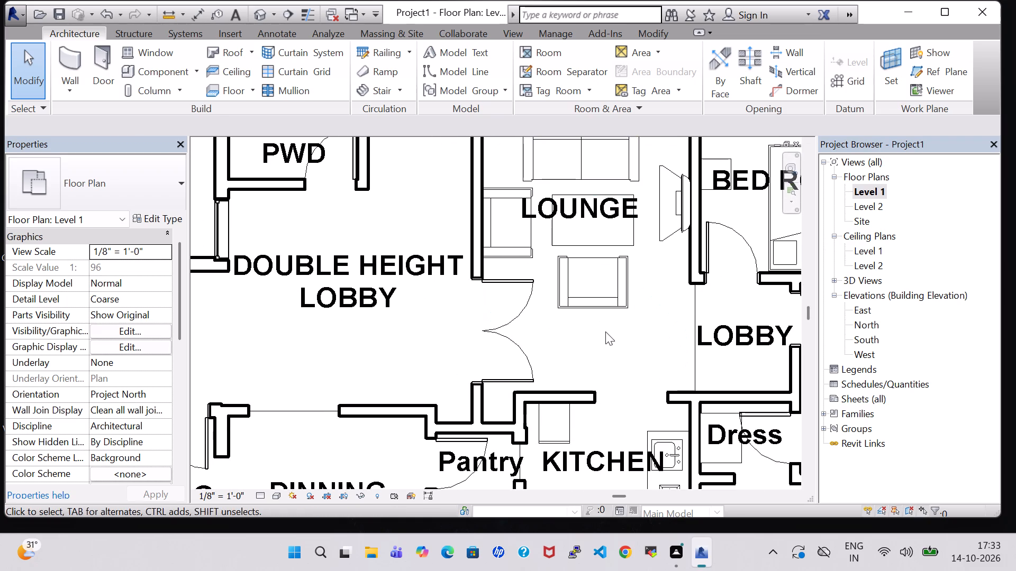
pyautogui.moveTo(605, 347); pyautogui.dragTo(650, 344, button='middle')
pyautogui.scroll(-2, 650, 344)
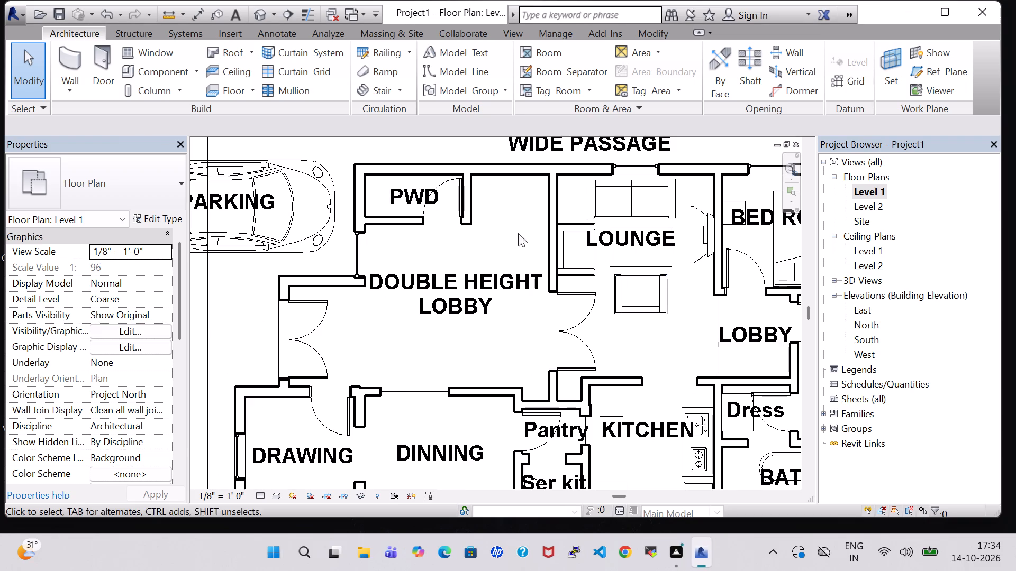
pyautogui.scroll(-2, 517, 299)
pyautogui.moveTo(532, 342); pyautogui.dragTo(504, 330, button='middle')
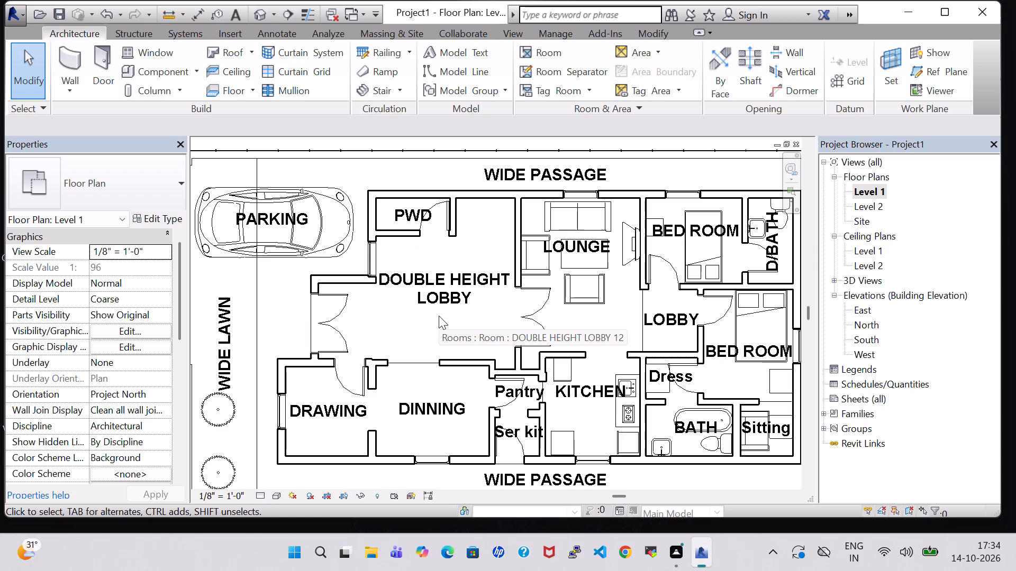
pyautogui.scroll(-1, 439, 328)
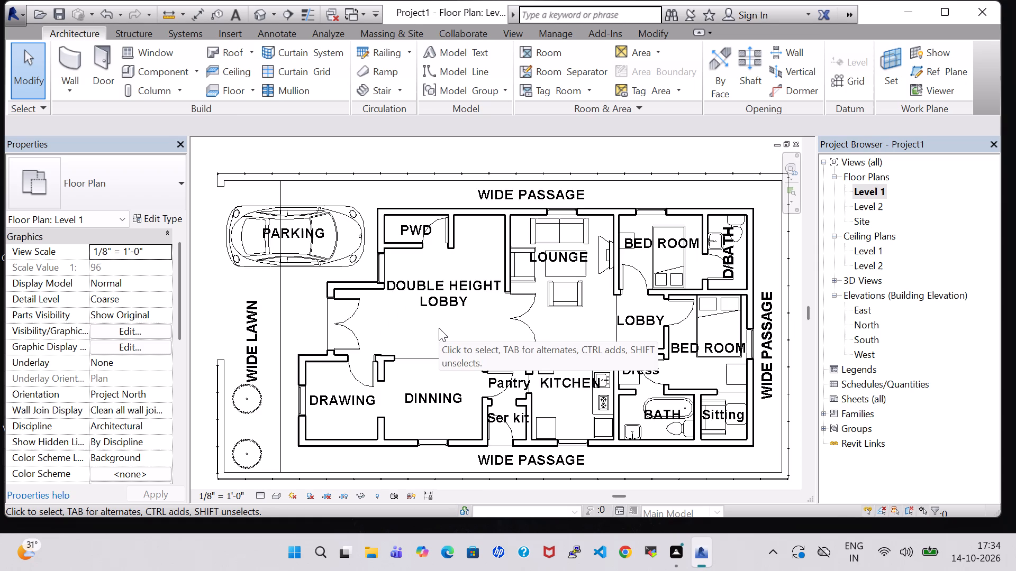
pyautogui.moveTo(439, 328); pyautogui.dragTo(434, 272, button='middle')
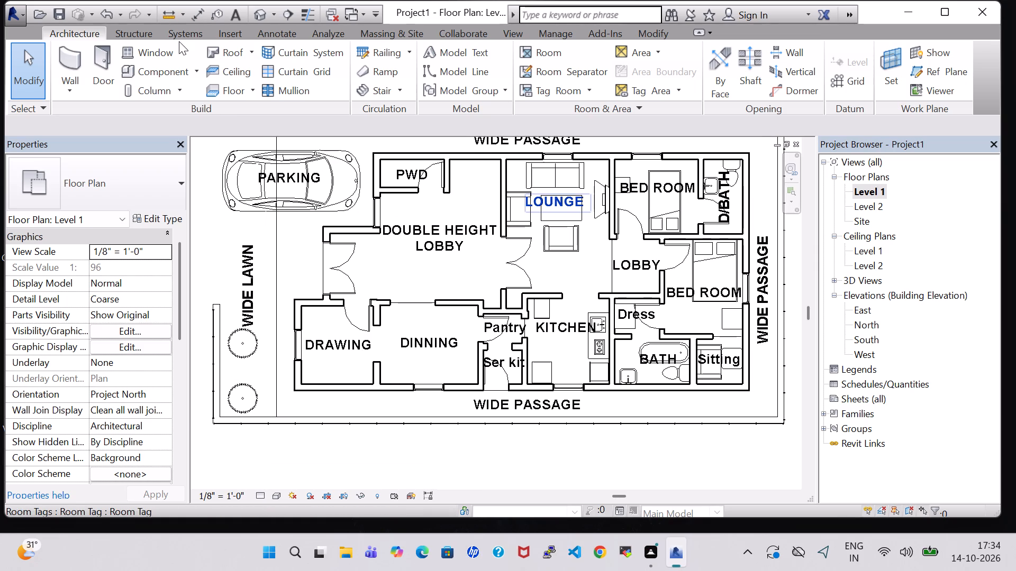
# Load the Table-Dining Round w Chairs family from the Furniture library's Tables folder.
pyautogui.click(139, 73)
pyautogui.click(647, 60)
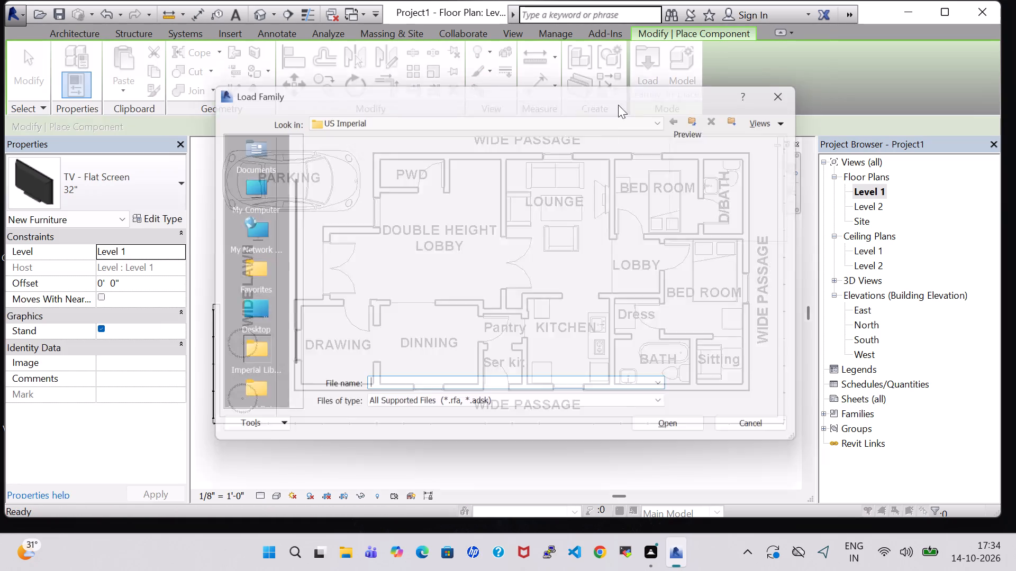
pyautogui.scroll(-1, 513, 241)
pyautogui.doubleClick(593, 223)
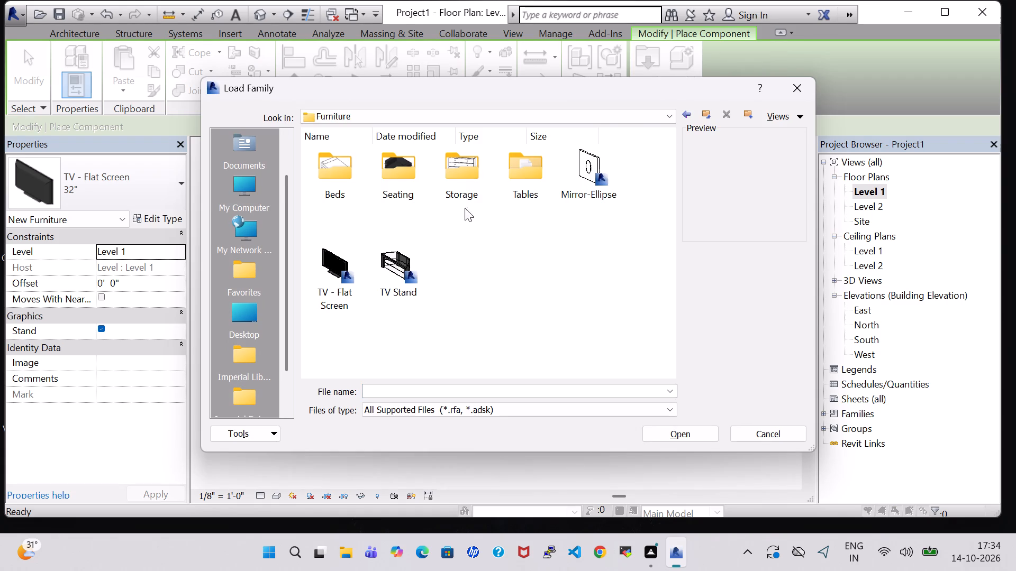
pyautogui.doubleClick(525, 167)
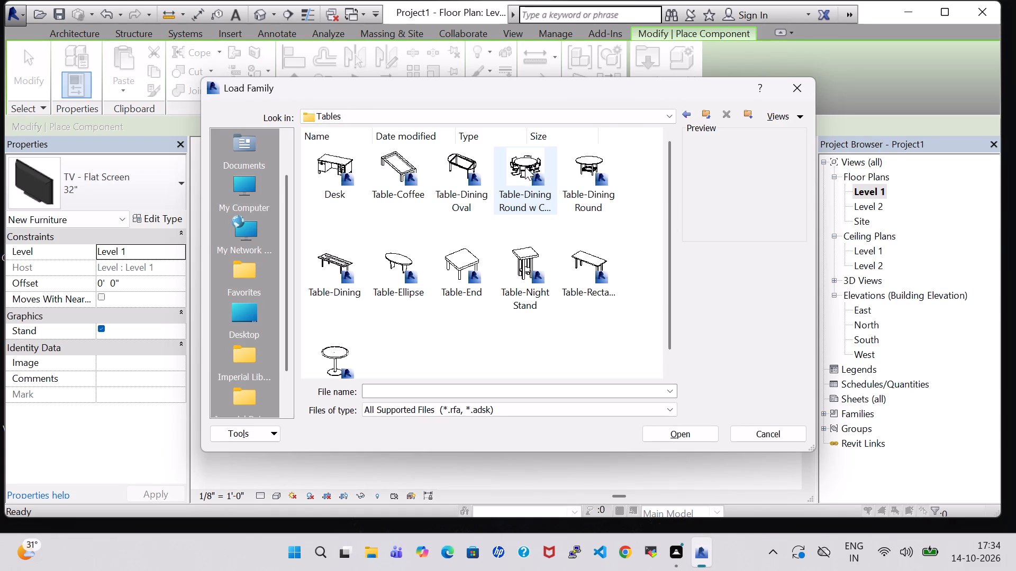
pyautogui.click(534, 162)
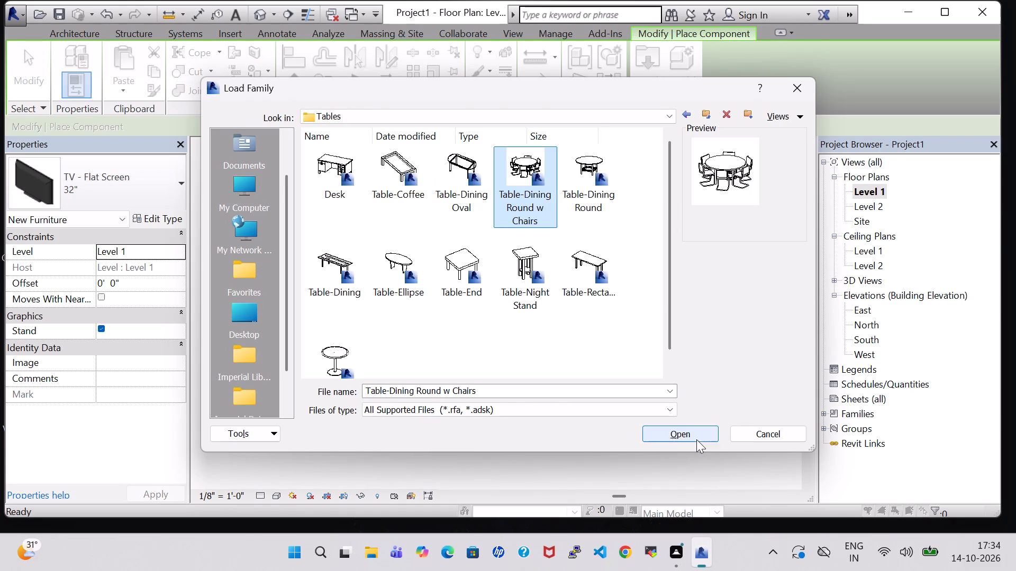
pyautogui.click(695, 438)
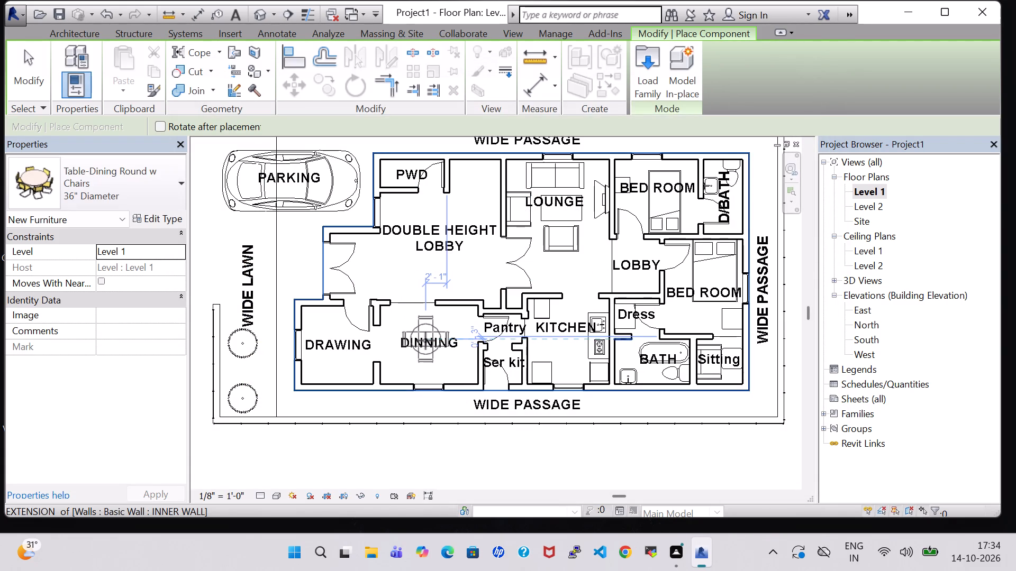
# Place one 36" Diameter round dining table with chairs in the middle of the DINNING room.
pyautogui.click(425, 340)
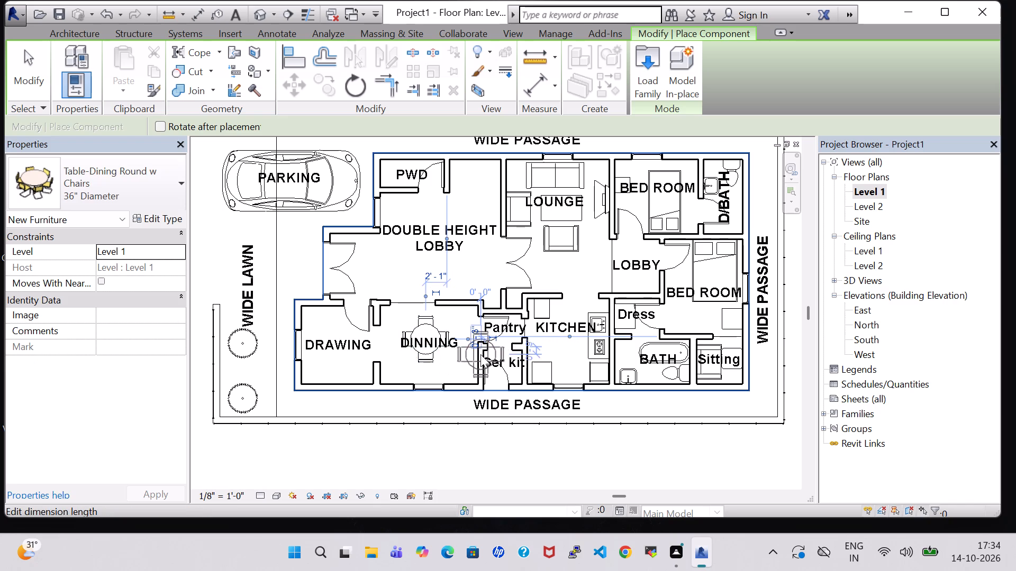
pyautogui.press('Escape')
pyautogui.press('Escape')
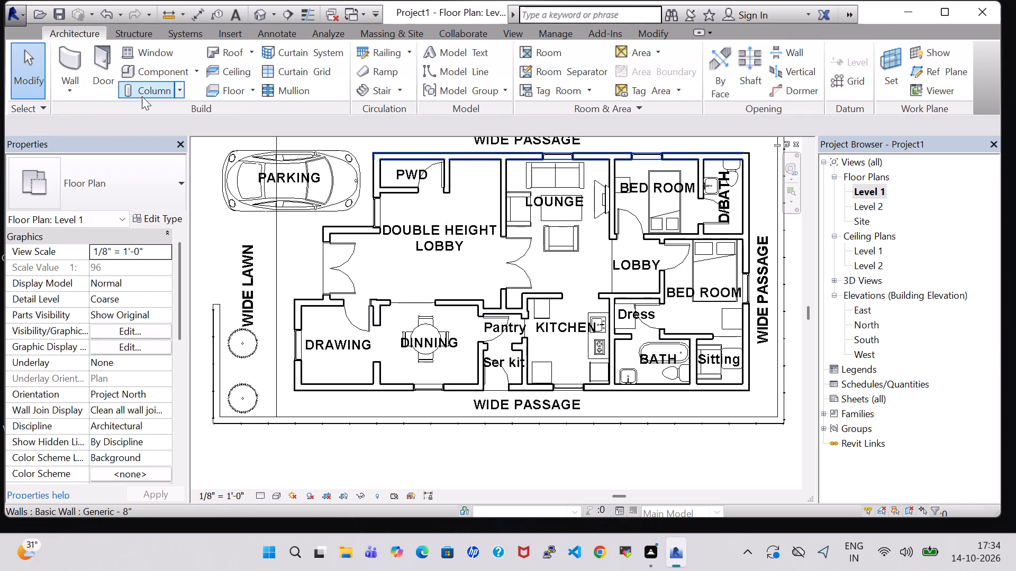
# Look through the Storage families in the Furniture library for another component to load.
pyautogui.click(143, 75)
pyautogui.click(658, 76)
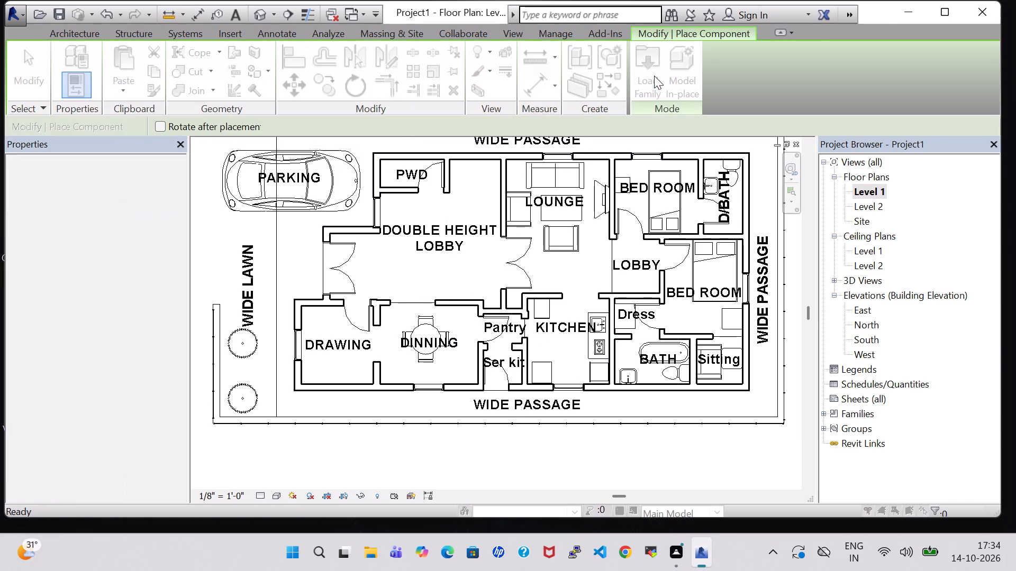
pyautogui.scroll(-1, 569, 297)
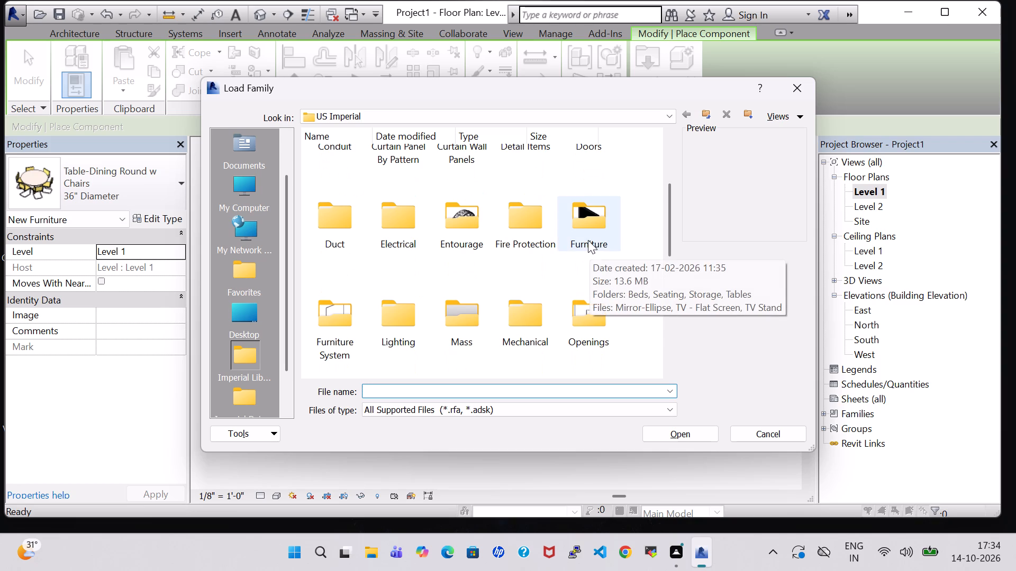
pyautogui.doubleClick(588, 240)
pyautogui.click(507, 192)
pyautogui.doubleClick(472, 189)
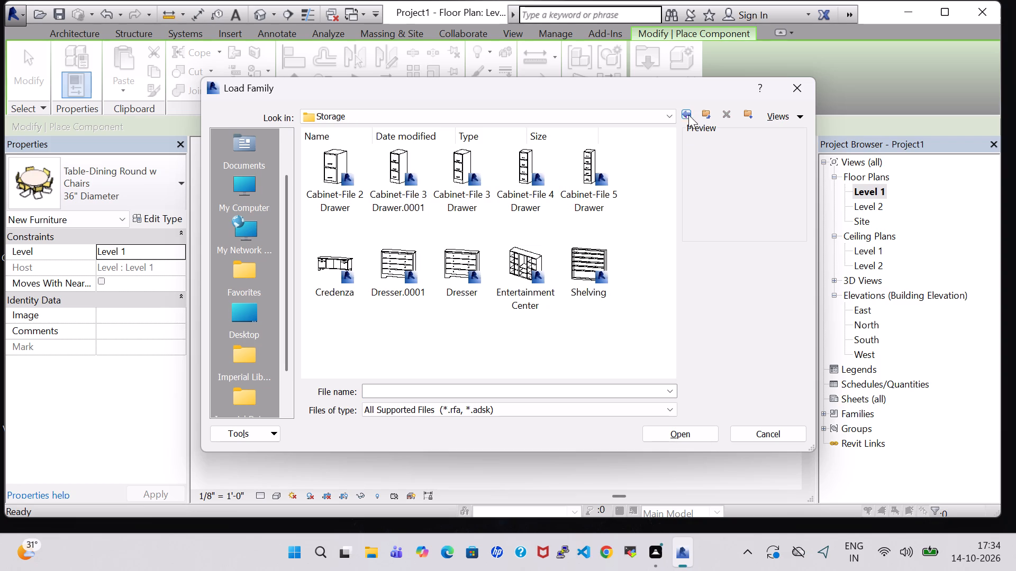
pyautogui.click(682, 113)
pyautogui.doubleClick(474, 182)
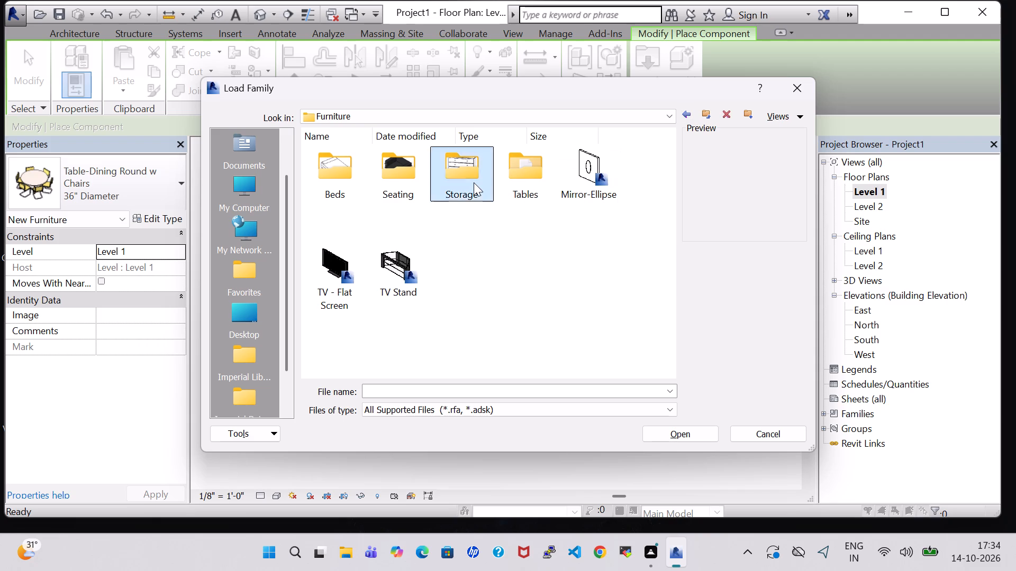
pyautogui.click(684, 113)
pyautogui.click(684, 117)
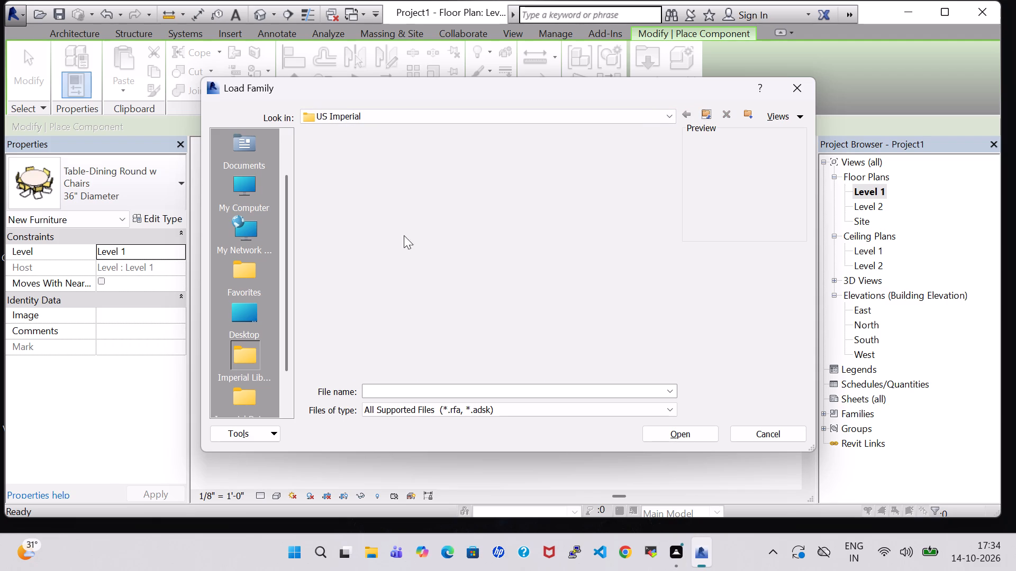
# Load the Trash Compactor family from the Domestic folder of the library's Specialty Equipment families.
pyautogui.scroll(-3, 402, 237)
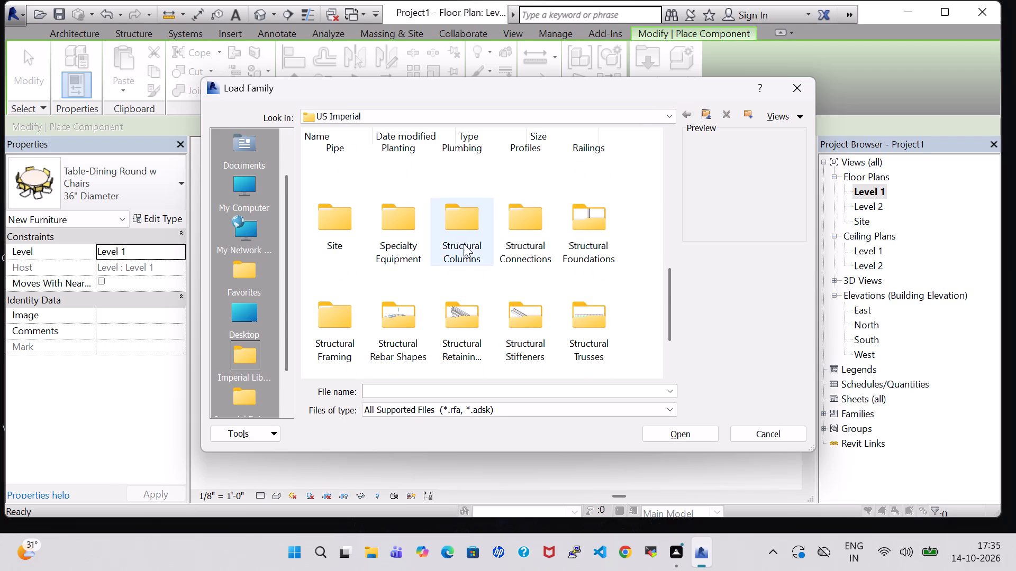
pyautogui.scroll(-1, 464, 244)
pyautogui.tripleClick(402, 173)
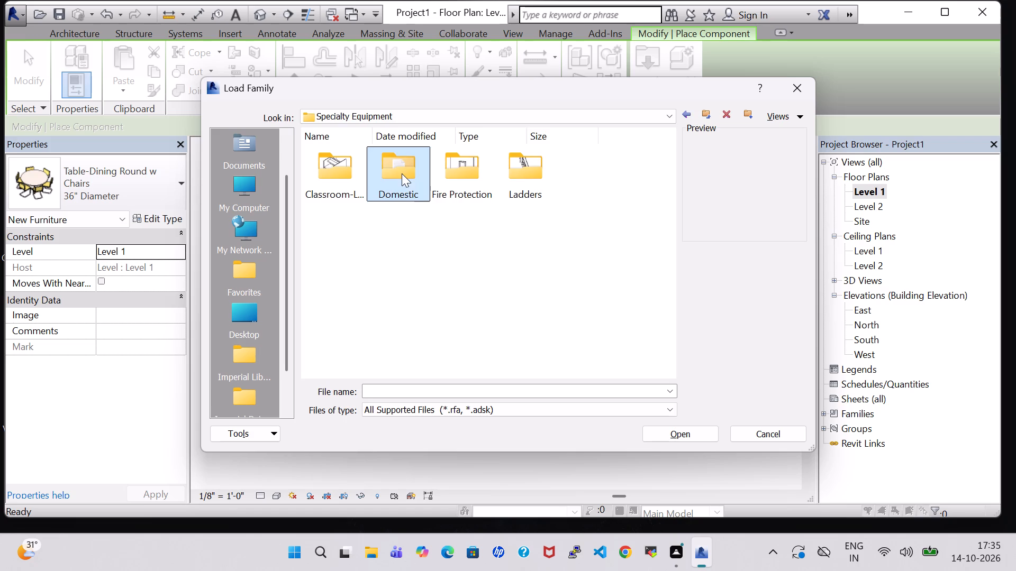
pyautogui.doubleClick(402, 173)
pyautogui.click(583, 337)
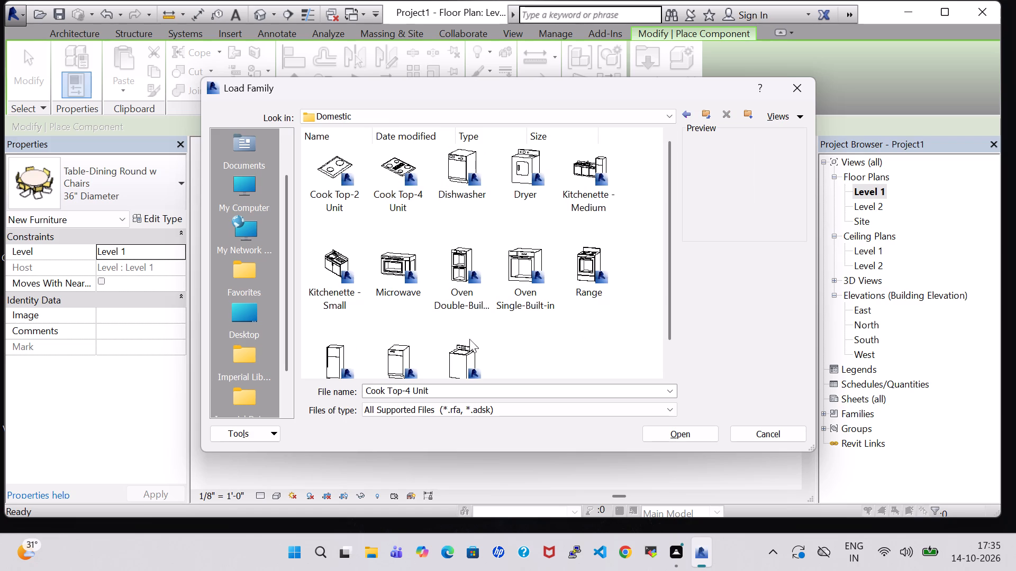
pyautogui.click(411, 343)
pyautogui.scroll(-1, 500, 340)
pyautogui.click(687, 432)
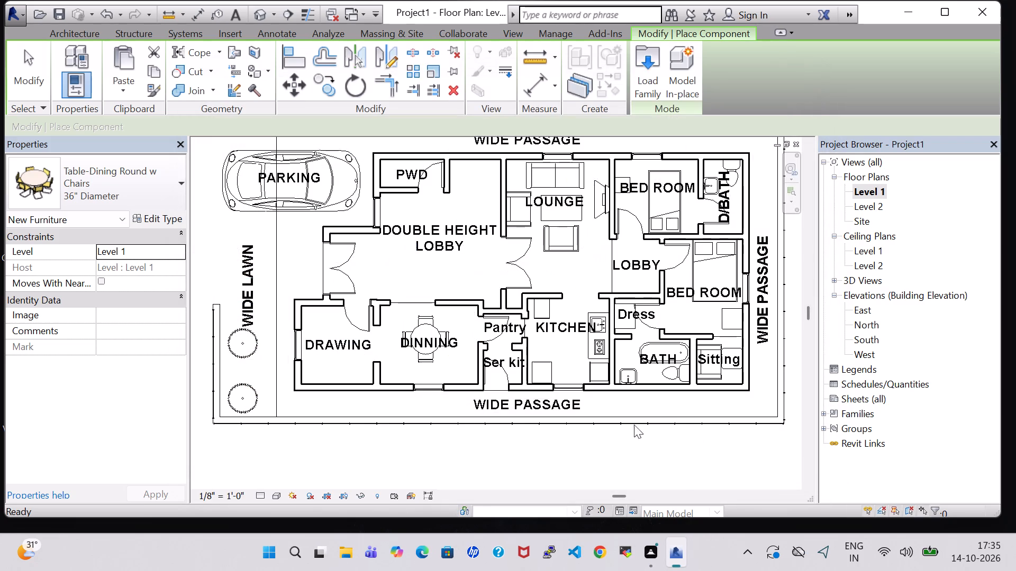
pyautogui.press('Escape')
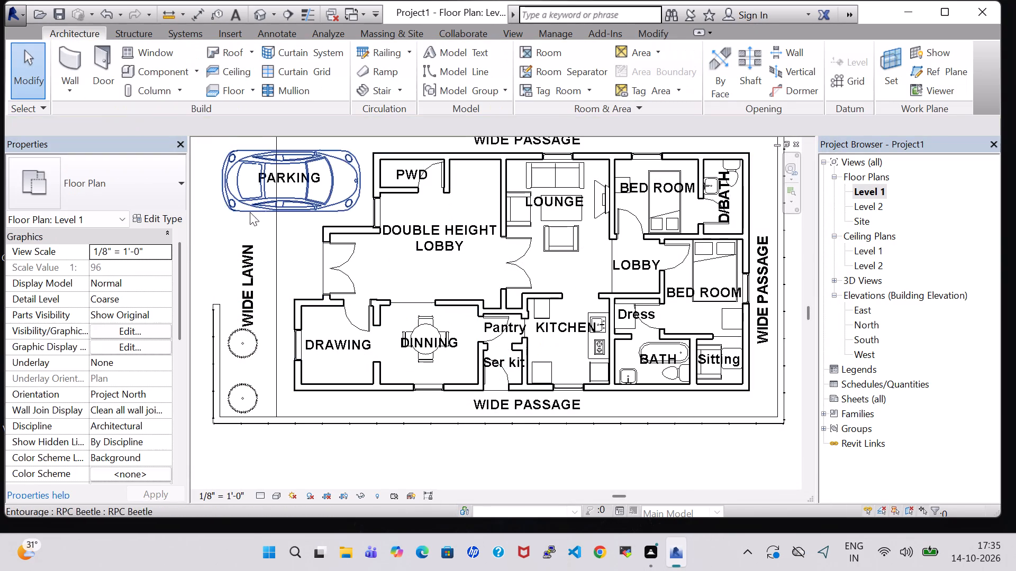
pyautogui.click(144, 201)
pyautogui.press('Escape')
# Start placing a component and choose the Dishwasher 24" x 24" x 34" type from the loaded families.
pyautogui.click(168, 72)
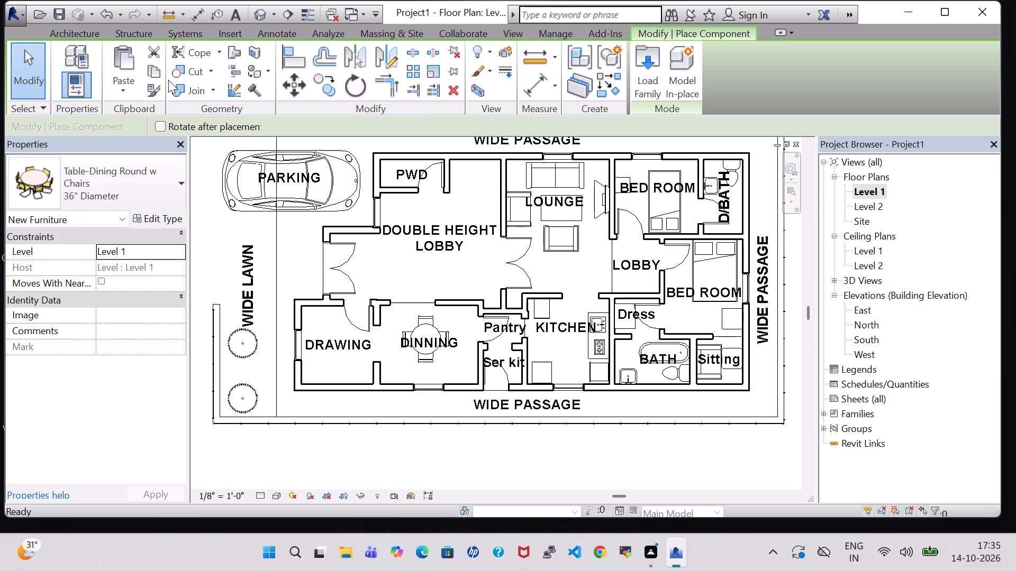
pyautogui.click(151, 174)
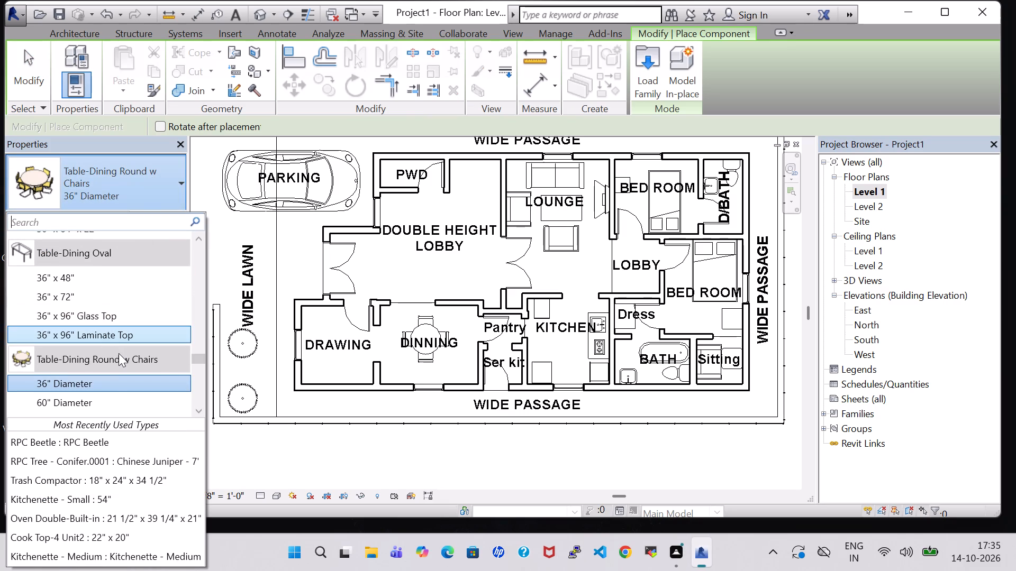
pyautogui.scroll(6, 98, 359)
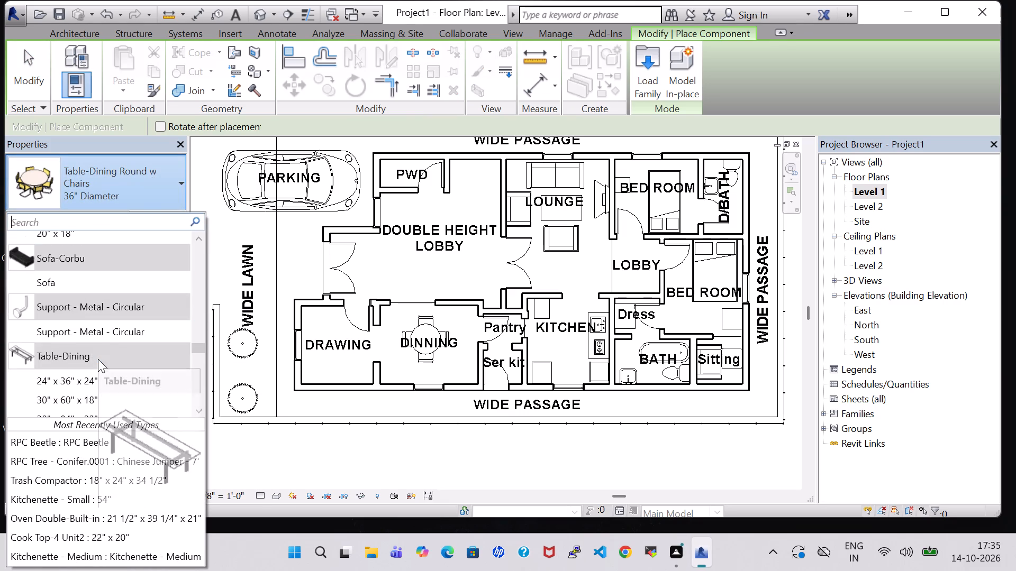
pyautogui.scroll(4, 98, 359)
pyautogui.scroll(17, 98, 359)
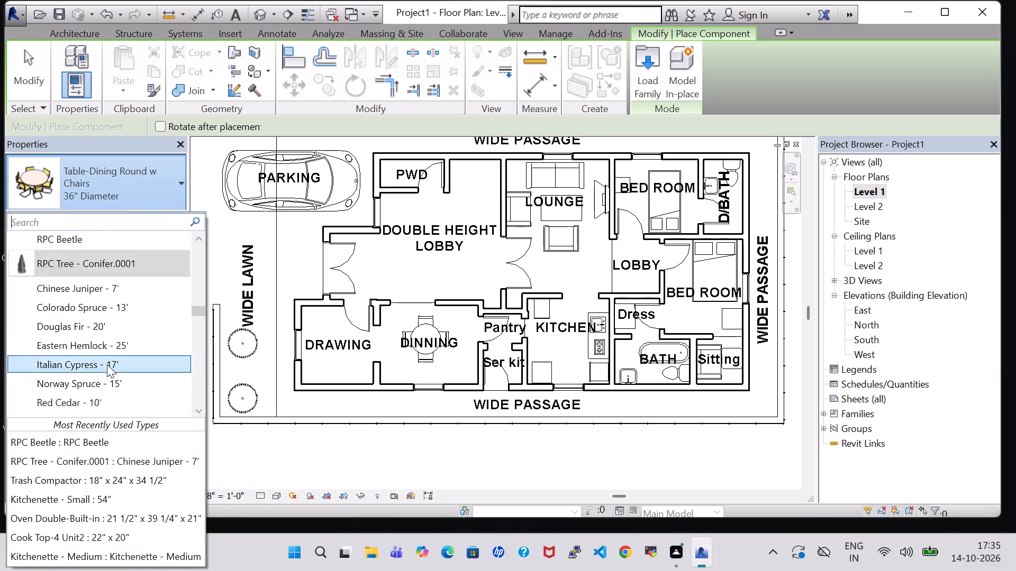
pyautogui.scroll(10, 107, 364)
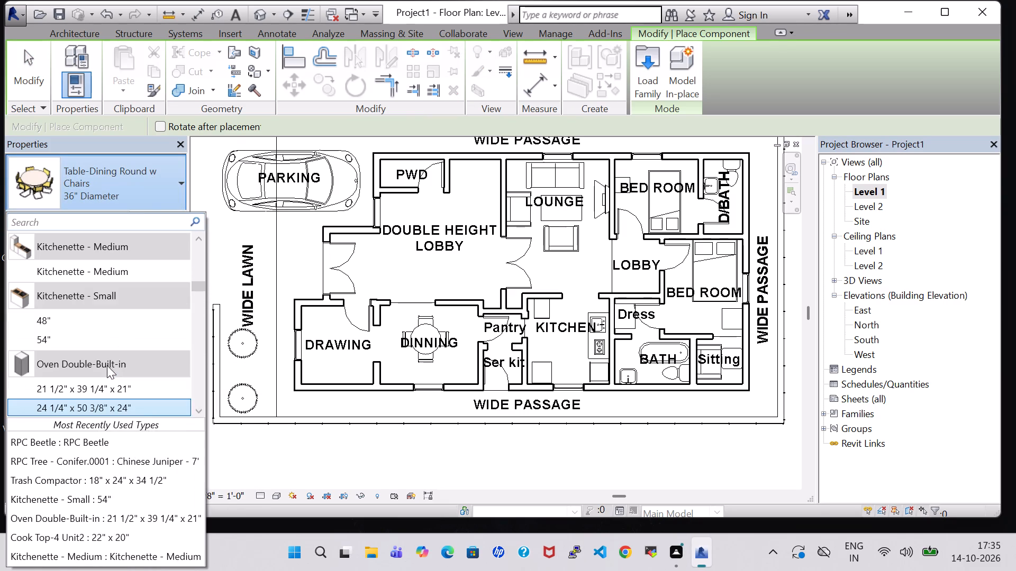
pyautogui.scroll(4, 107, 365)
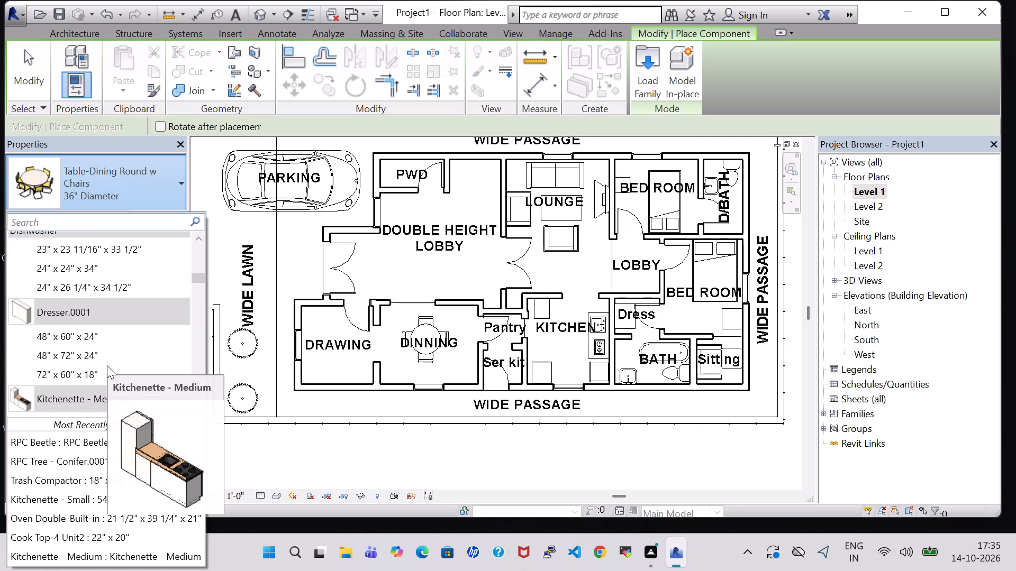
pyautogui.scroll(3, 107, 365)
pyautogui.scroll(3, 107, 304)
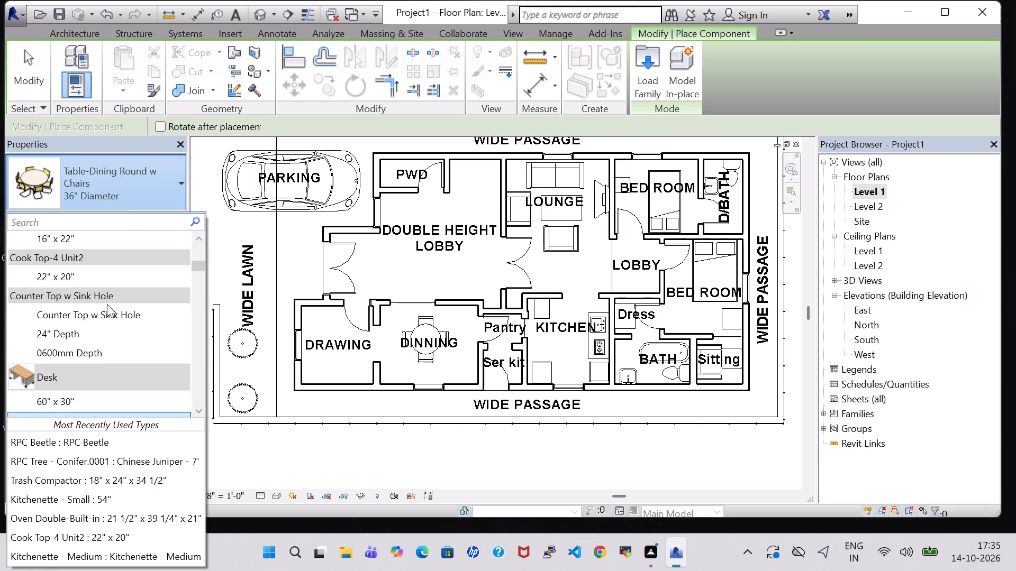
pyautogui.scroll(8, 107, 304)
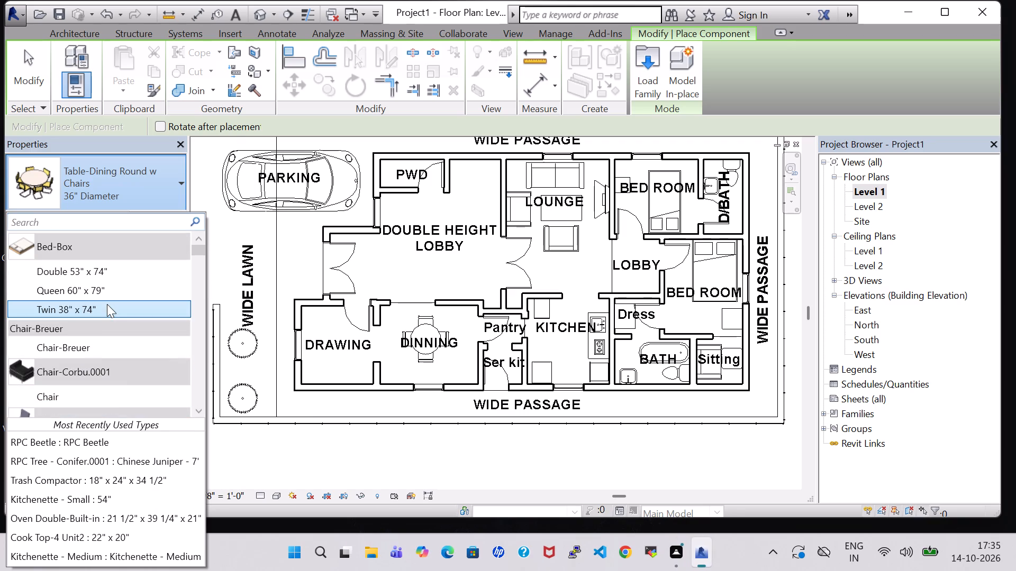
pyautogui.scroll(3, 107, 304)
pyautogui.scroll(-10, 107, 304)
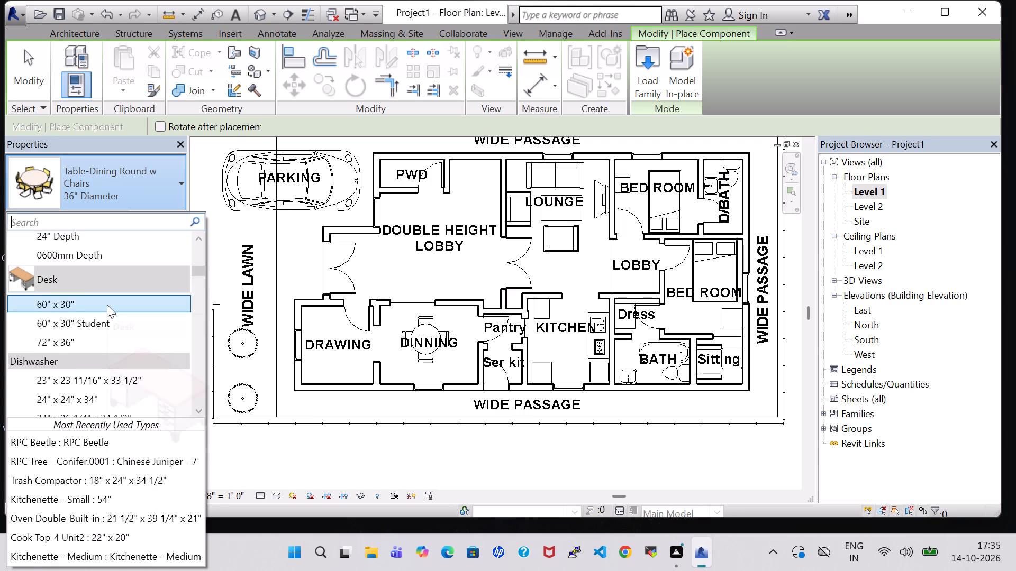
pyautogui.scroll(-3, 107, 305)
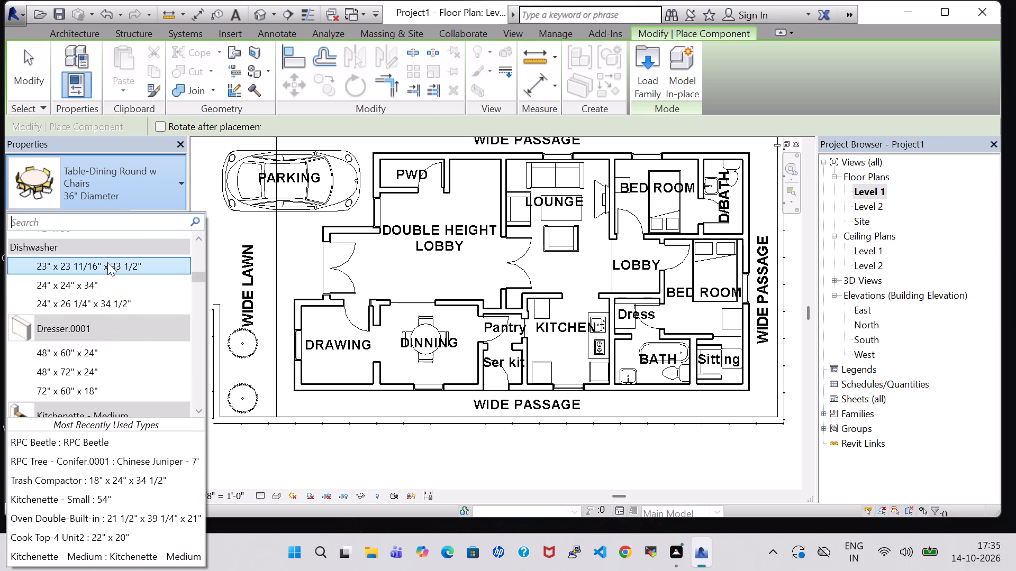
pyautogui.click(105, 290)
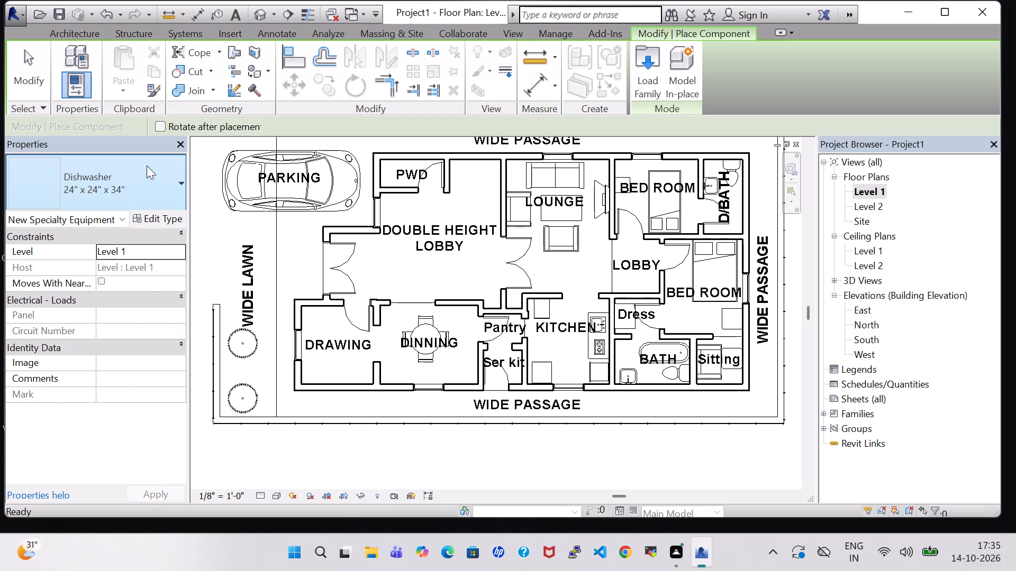
# Place a rotated Trash Compactor 15" x 24" x 34 1/2" in the DINNING room's corner between the DRAWING partition and the exterior wall.
pyautogui.click(164, 170)
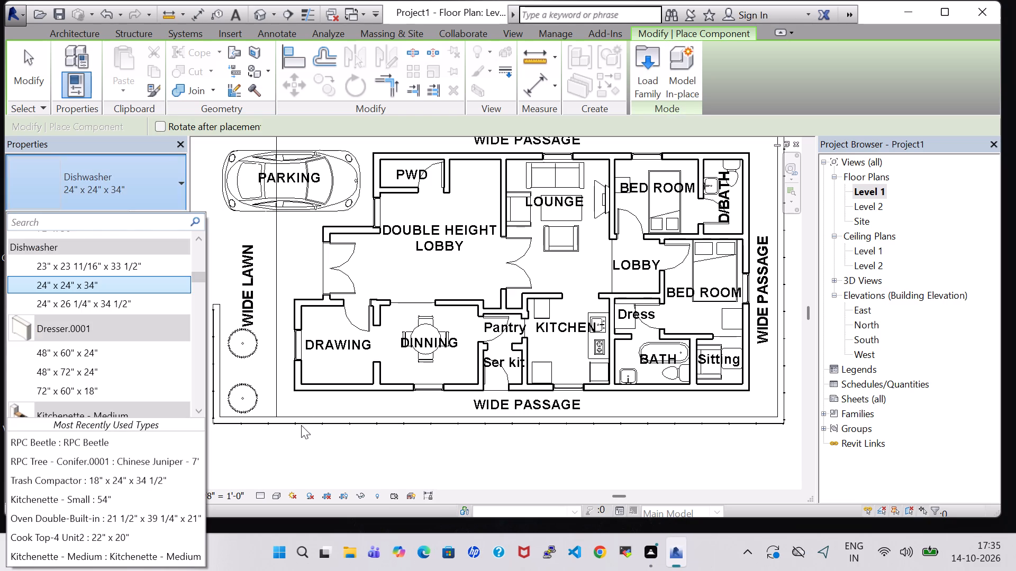
pyautogui.scroll(-6, 98, 339)
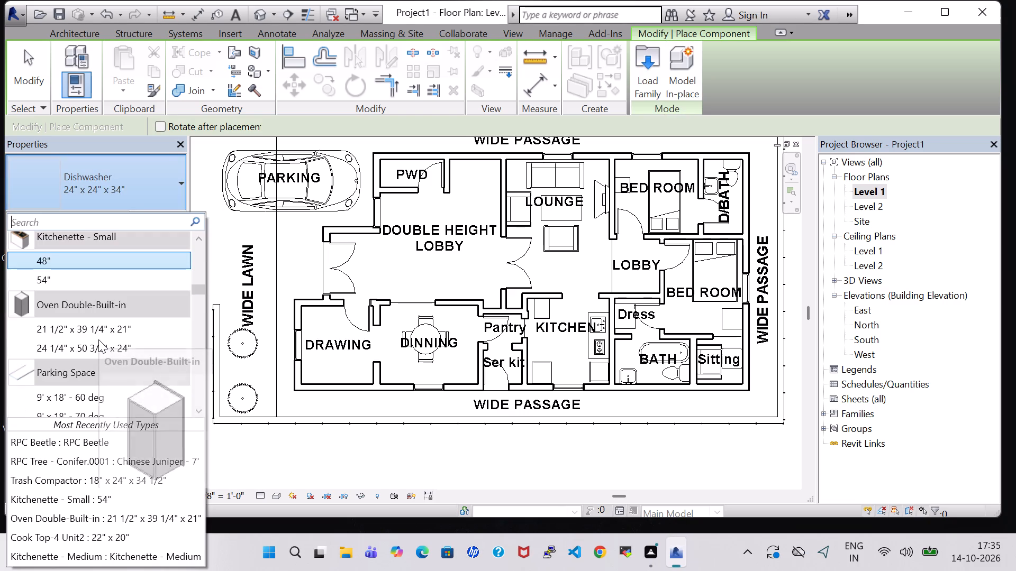
pyautogui.scroll(-16, 98, 339)
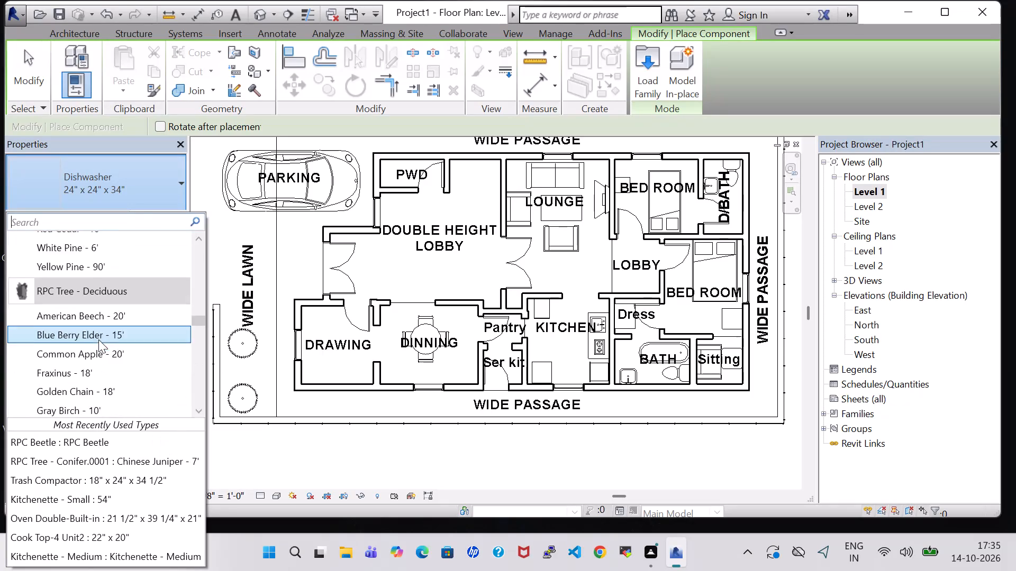
pyautogui.scroll(-13, 98, 339)
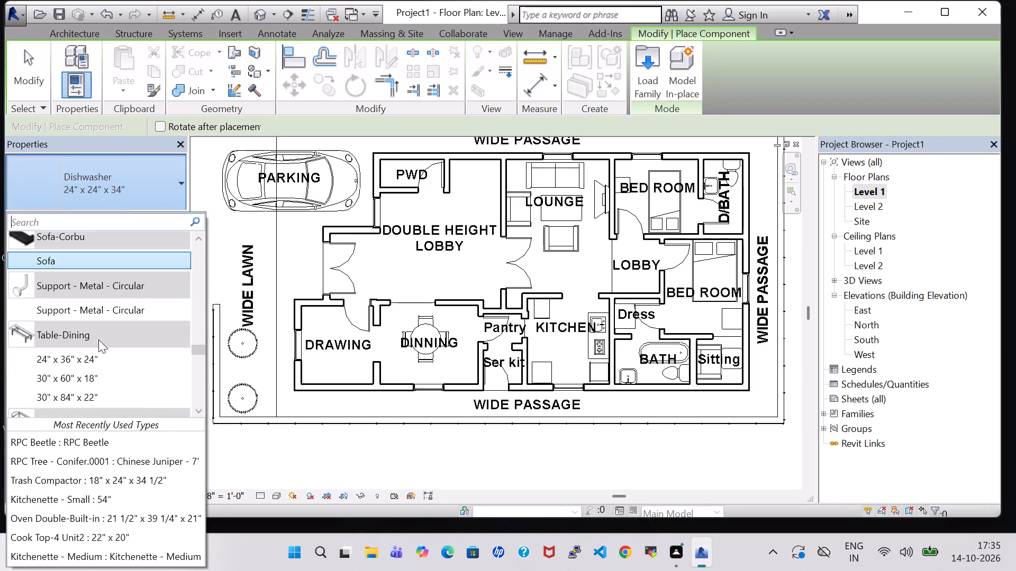
pyautogui.scroll(-4, 98, 339)
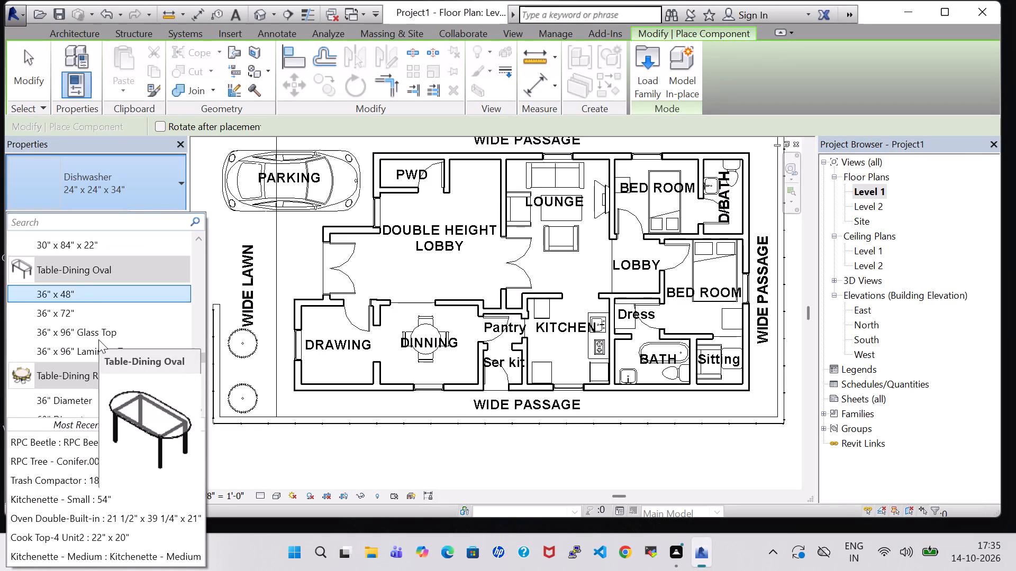
pyautogui.scroll(-7, 98, 339)
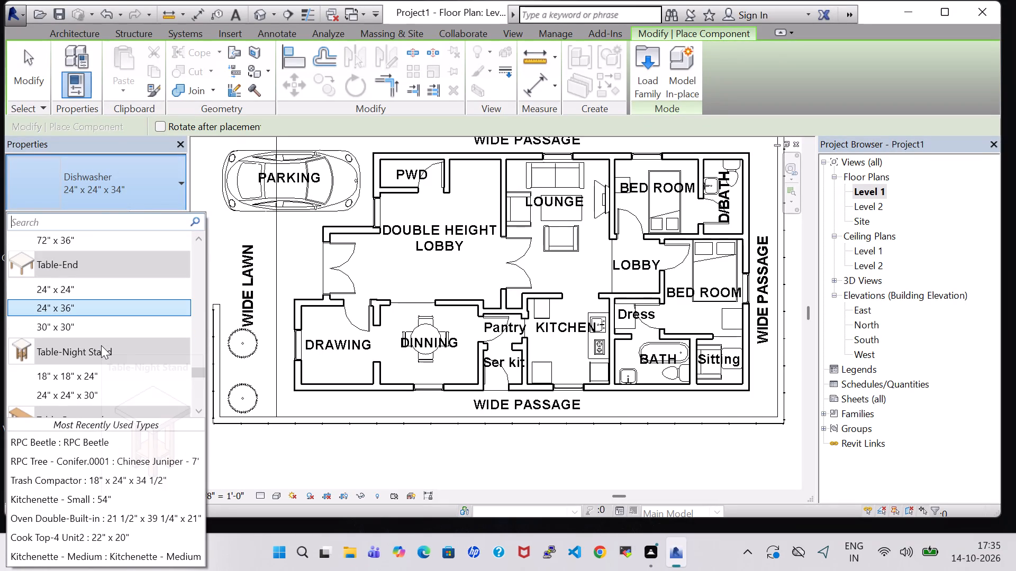
pyautogui.scroll(-7, 101, 345)
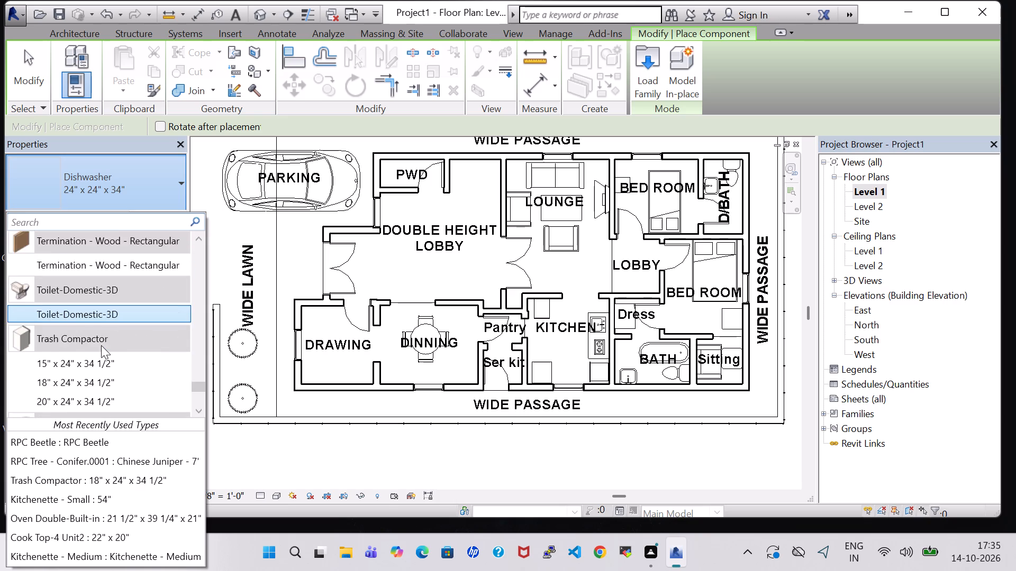
pyautogui.scroll(-1, 101, 345)
pyautogui.click(94, 331)
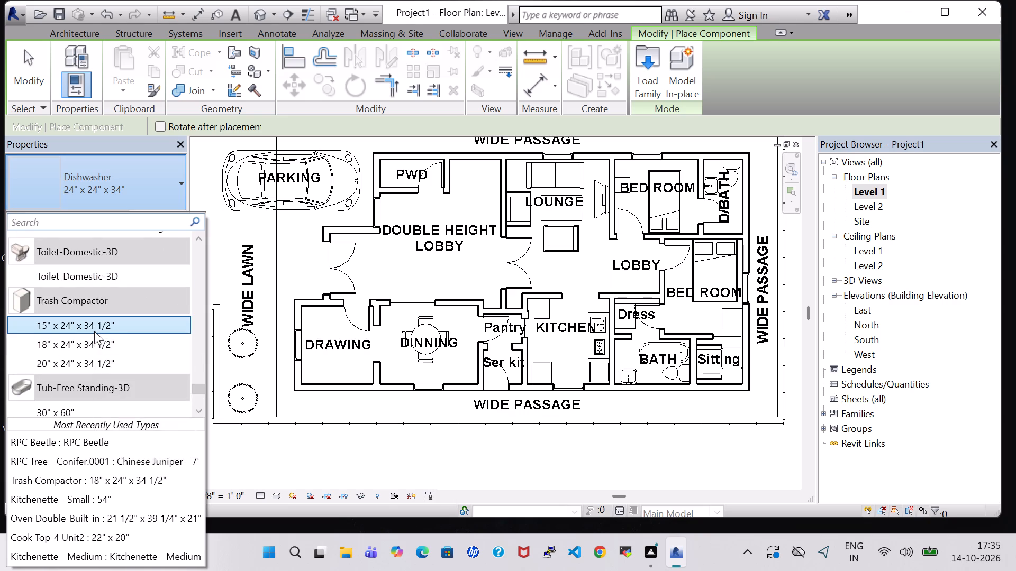
pyautogui.scroll(5, 417, 340)
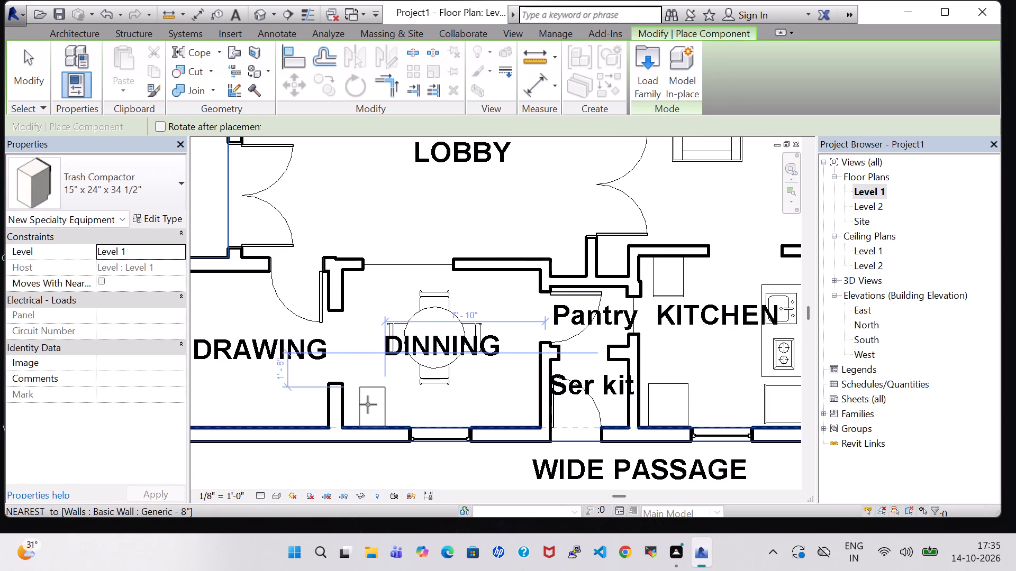
pyautogui.press('space')
pyautogui.press('space')
pyautogui.press('space')
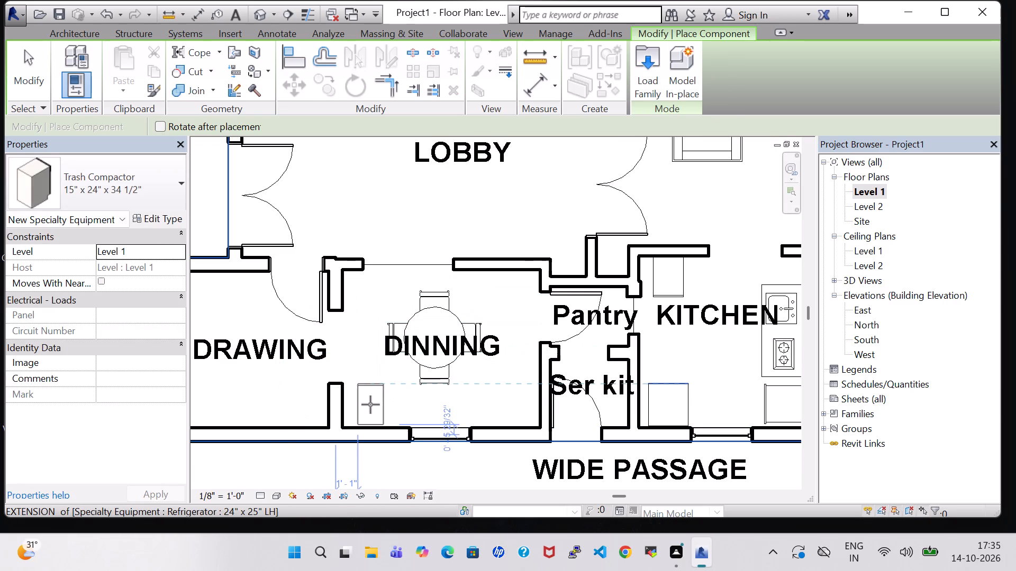
pyautogui.click(370, 407)
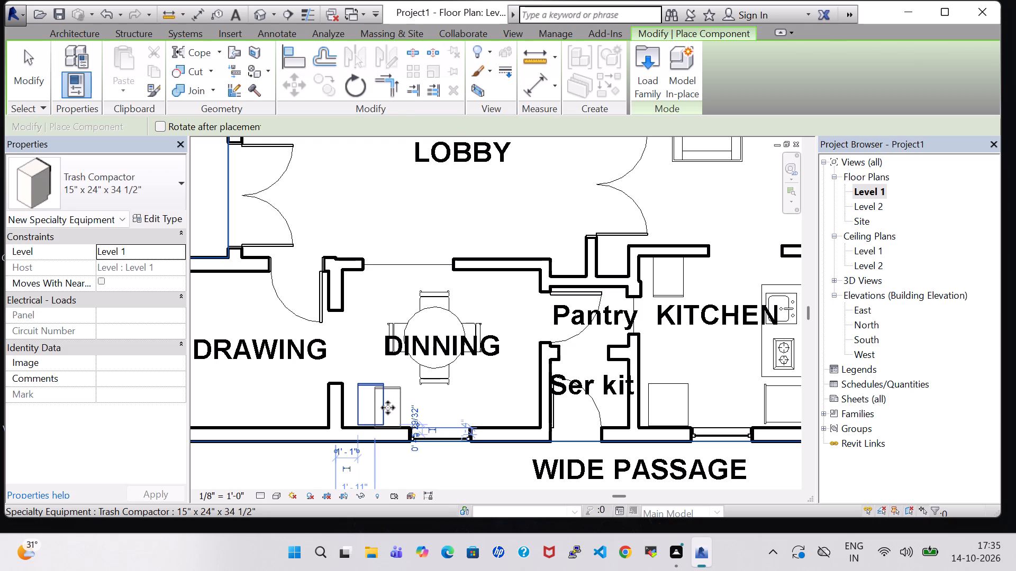
pyautogui.press('Escape')
pyautogui.press('Escape')
# Nudge the trash compactor in the DINNING room slightly closer to the DRAWING partition and the exterior wall.
pyautogui.click(381, 402)
pyautogui.press('Left')
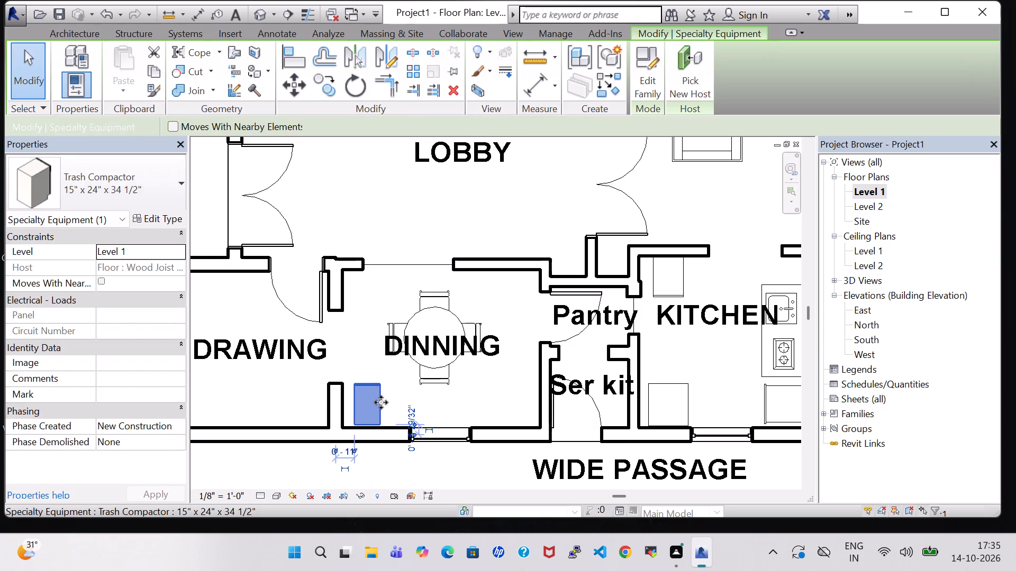
pyautogui.press('Down')
pyautogui.scroll(-2, 670, 219)
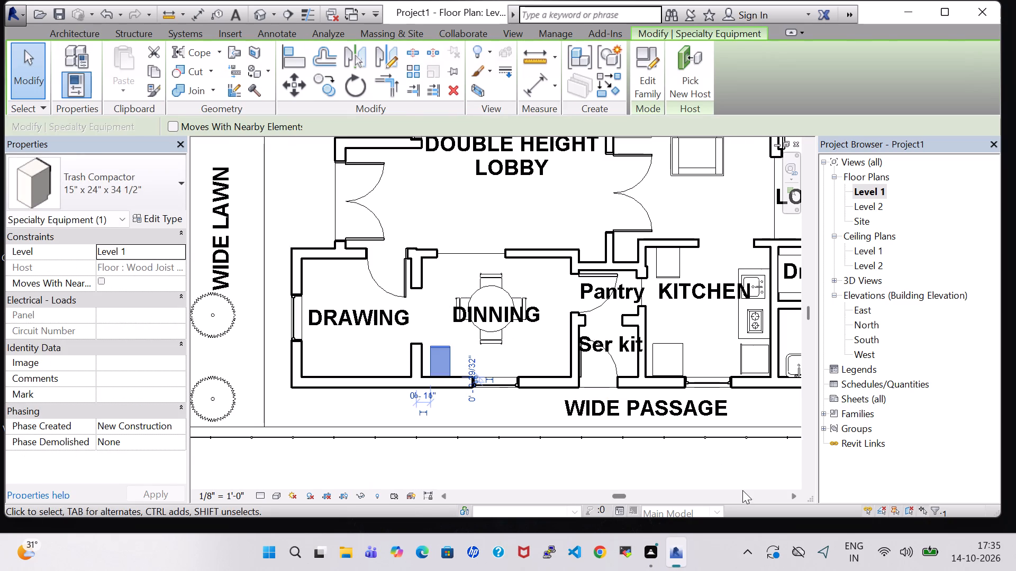
pyautogui.click(688, 462)
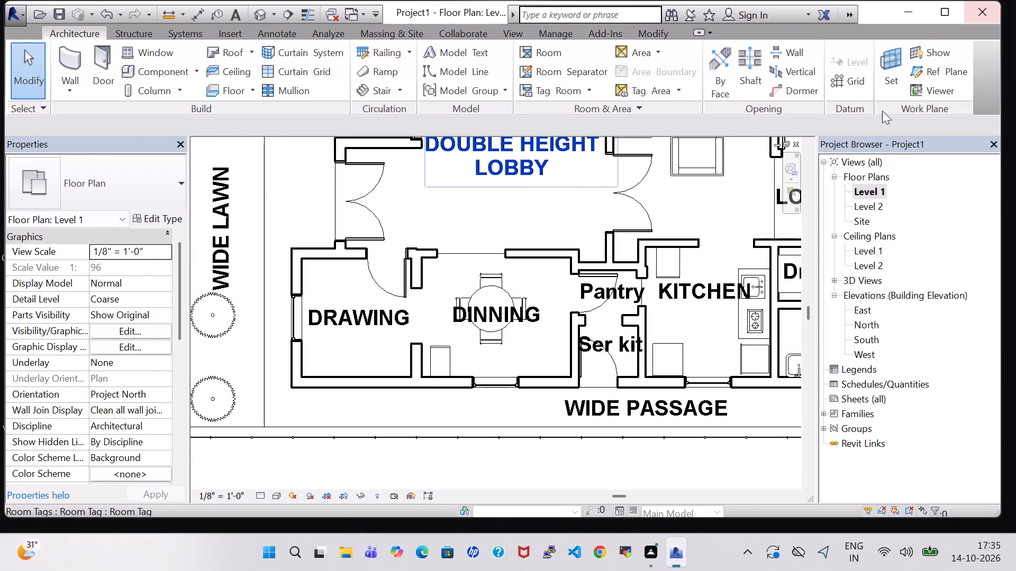
# Load the Sink Vanity-Round family from the Sinks folder of the library's architectural plumbing fixtures.
pyautogui.click(151, 67)
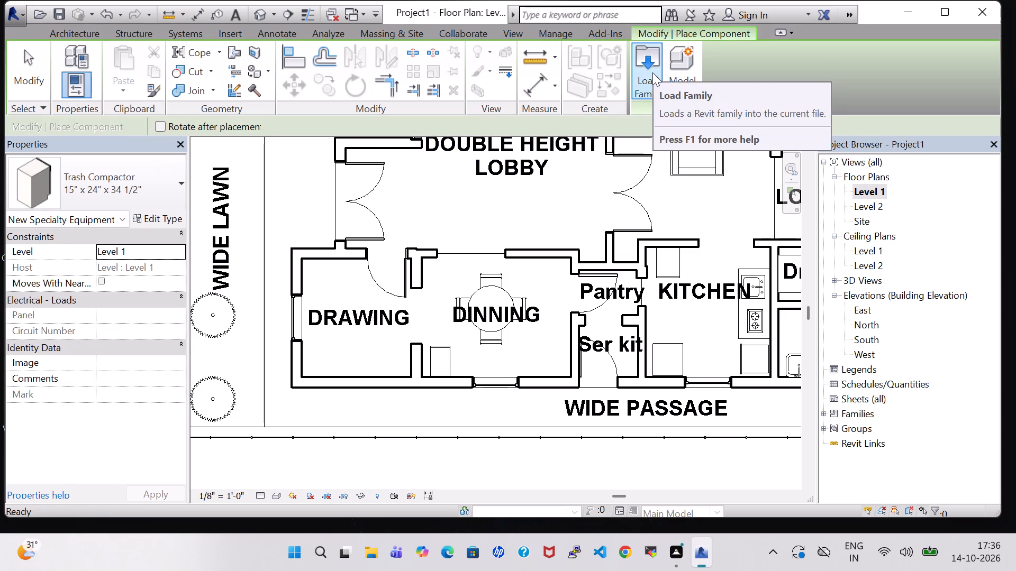
pyautogui.click(652, 72)
pyautogui.scroll(-4, 504, 250)
pyautogui.scroll(1, 503, 250)
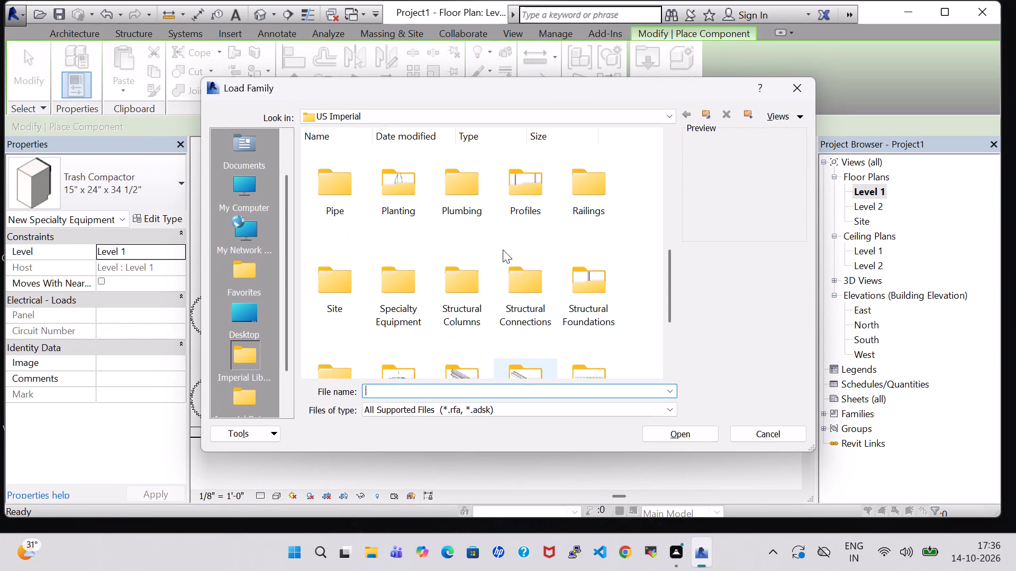
pyautogui.doubleClick(458, 205)
pyautogui.doubleClick(344, 178)
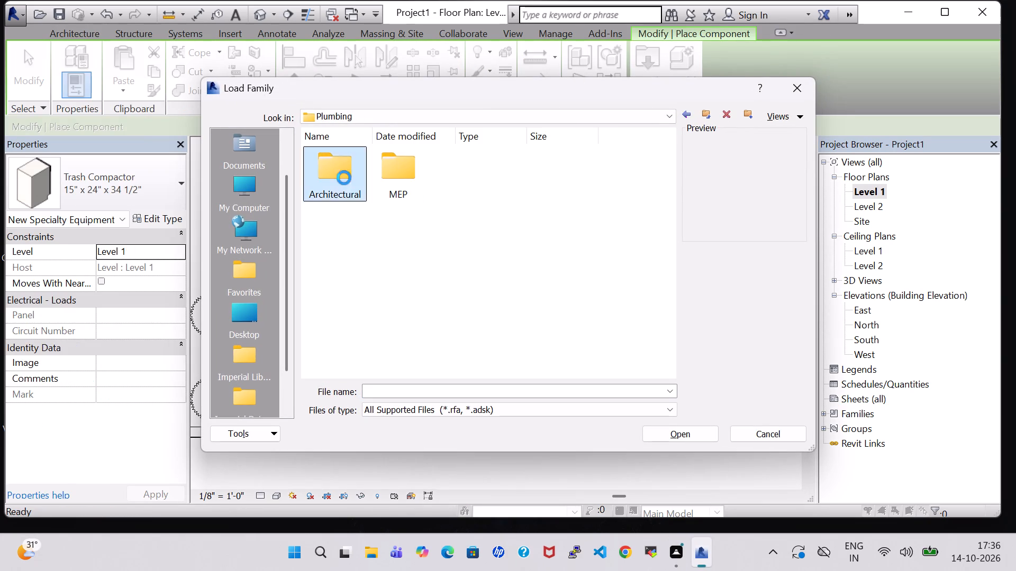
pyautogui.doubleClick(398, 174)
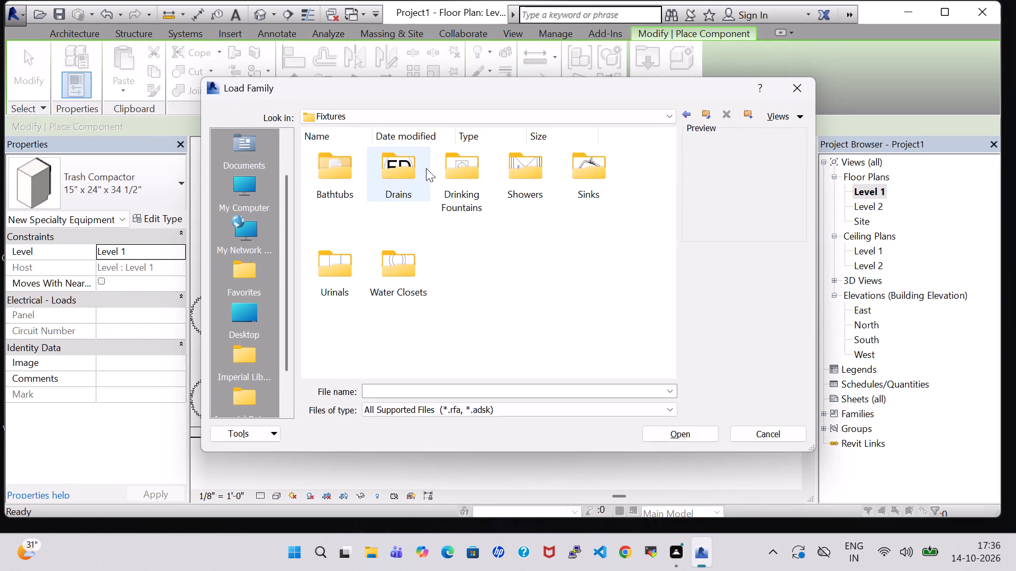
pyautogui.doubleClick(601, 184)
pyautogui.click(578, 176)
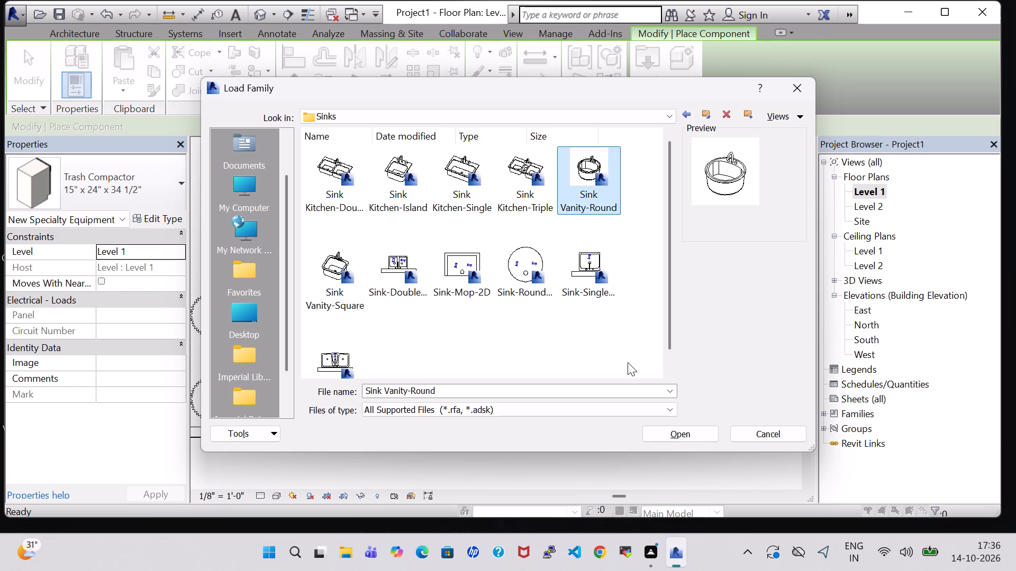
pyautogui.click(666, 430)
# Place a Sink Vanity-Round 19" x 19", rotated with its tap side against the exterior wall, in the DINNING room's corner beside Ser kit.
pyautogui.scroll(6, 533, 345)
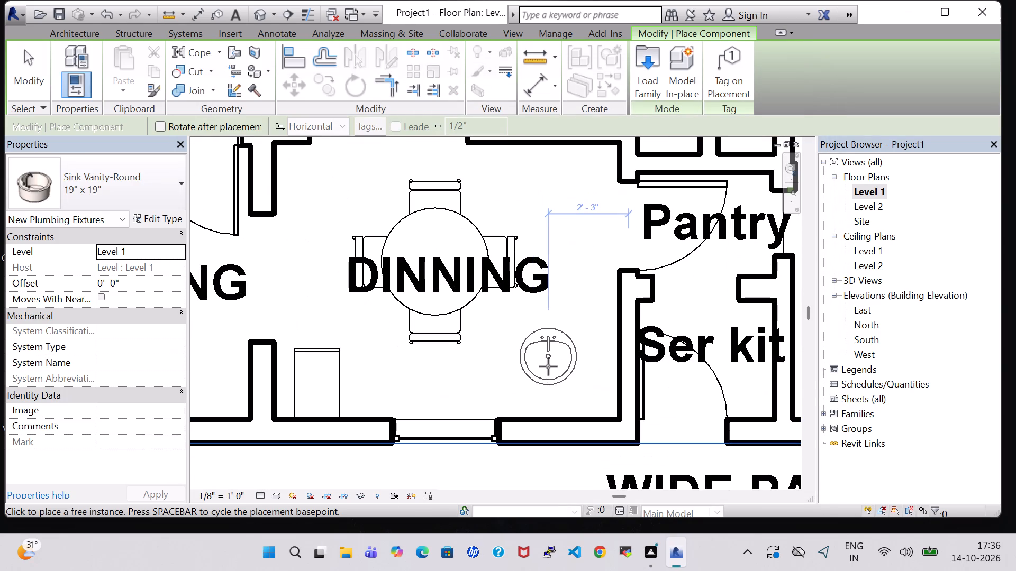
pyautogui.press('space')
pyautogui.press('space')
pyautogui.click(558, 380)
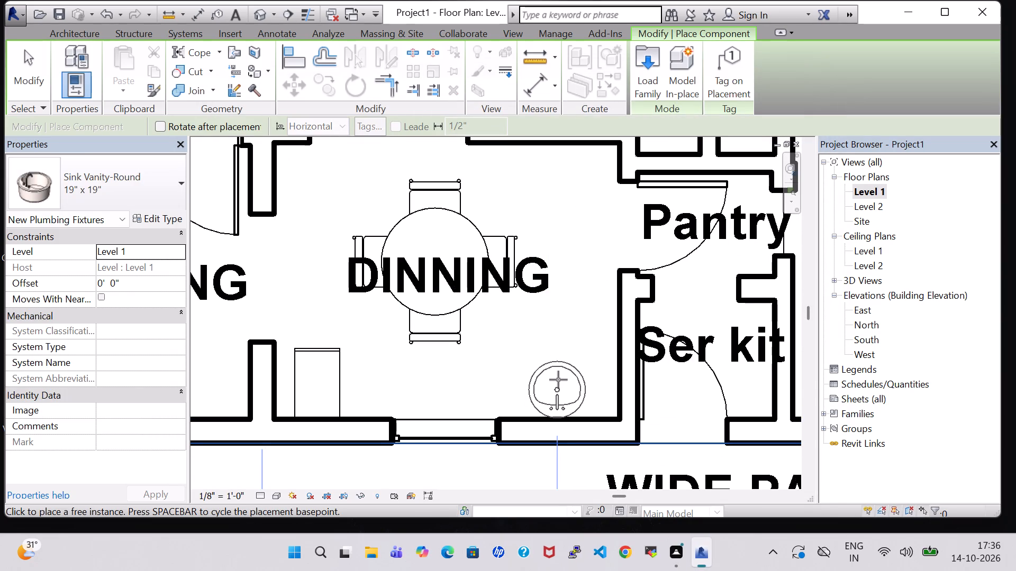
pyautogui.press('Escape')
pyautogui.press('Escape')
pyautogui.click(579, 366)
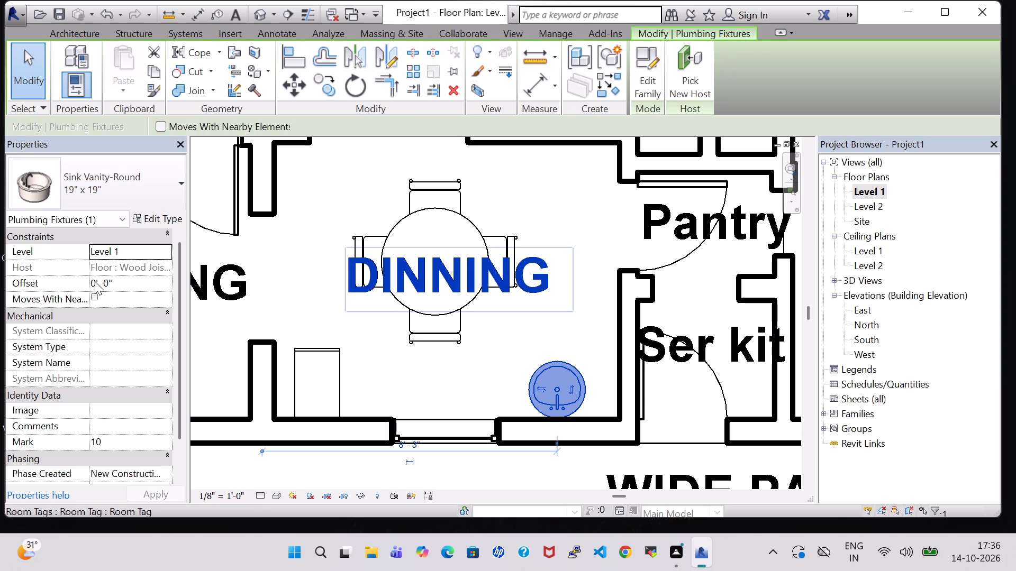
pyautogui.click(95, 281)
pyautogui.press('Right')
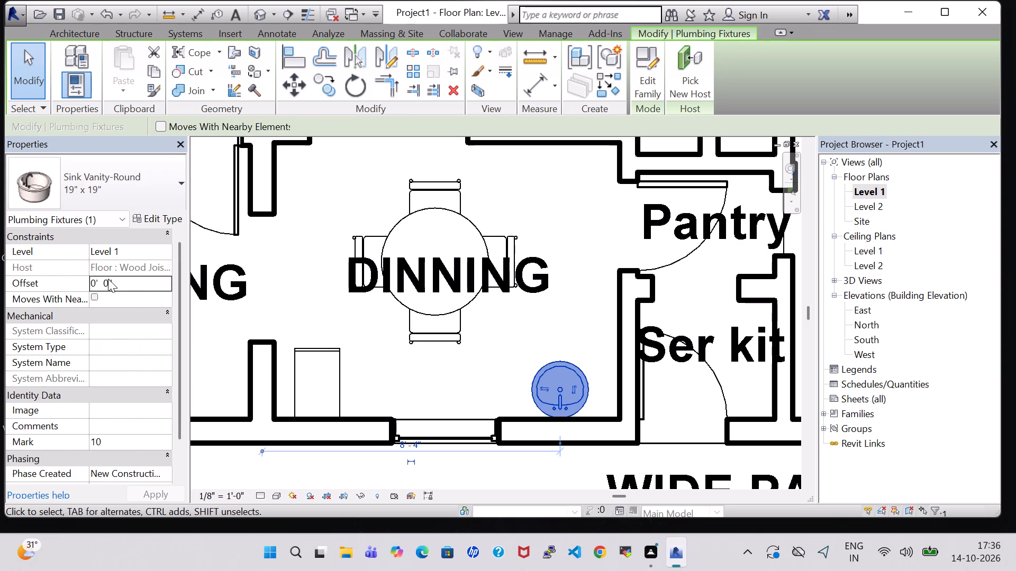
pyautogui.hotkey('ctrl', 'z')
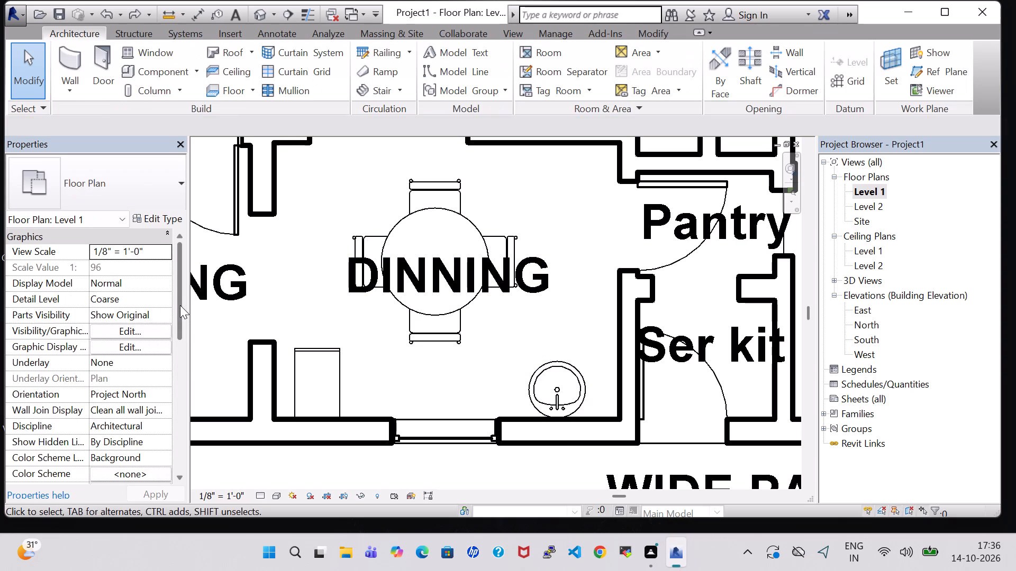
# Set the offset of the round vanity sink in the DINNING room to 1' 7".
pyautogui.click(555, 356)
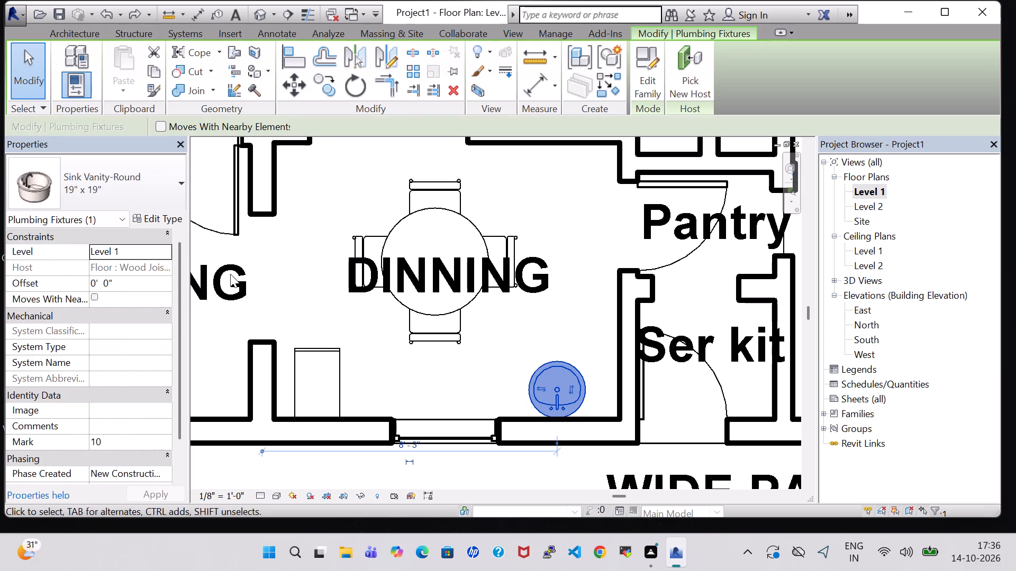
pyautogui.click(95, 282)
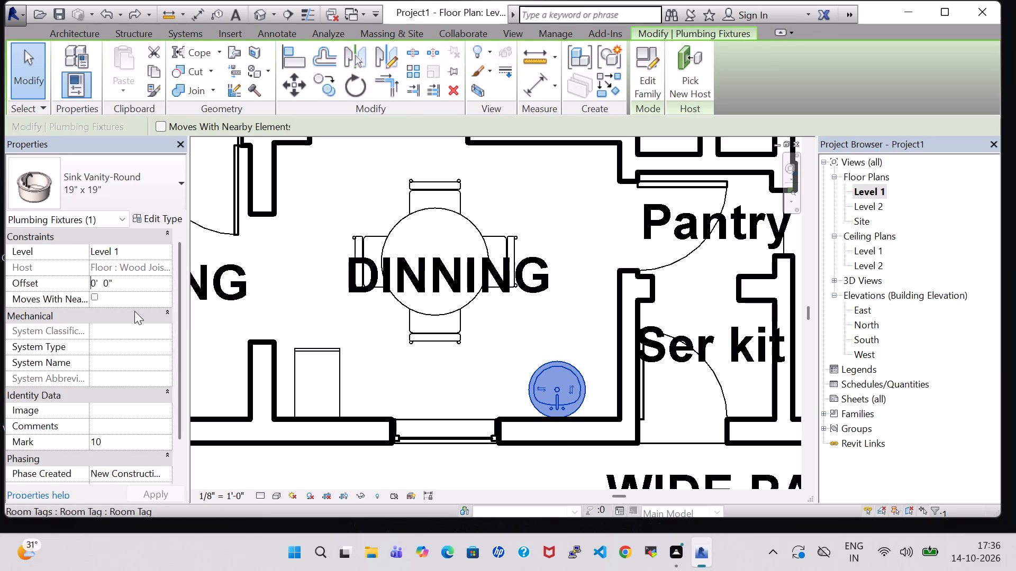
pyautogui.press('Right')
pyautogui.press('Right')
pyautogui.press('Right')
pyautogui.press('Right')
pyautogui.press('Right')
pyautogui.press('BackSpace')
pyautogui.press('7')
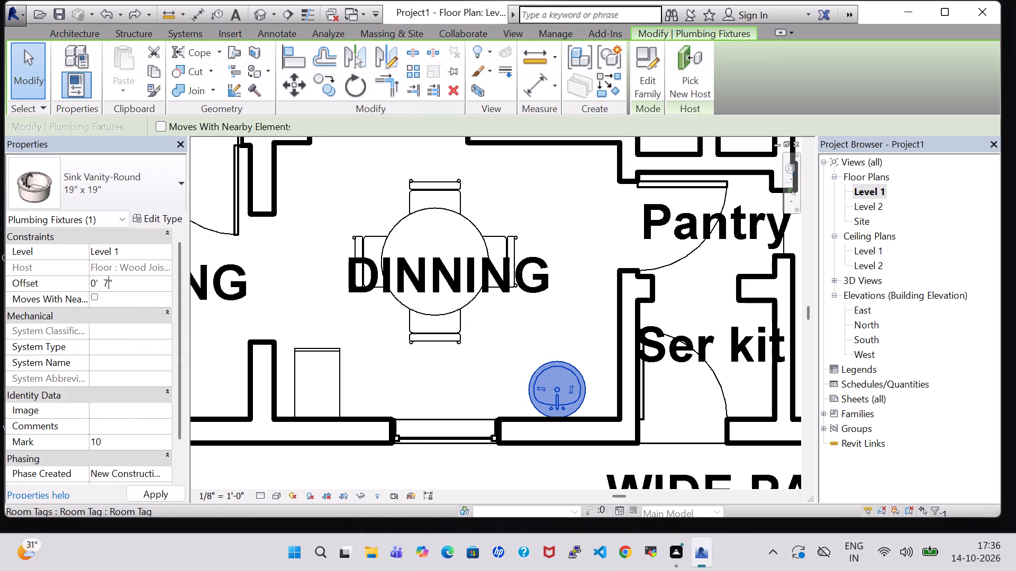
pyautogui.click(94, 287)
pyautogui.press('BackSpace')
pyautogui.press('1')
pyautogui.press('Return')
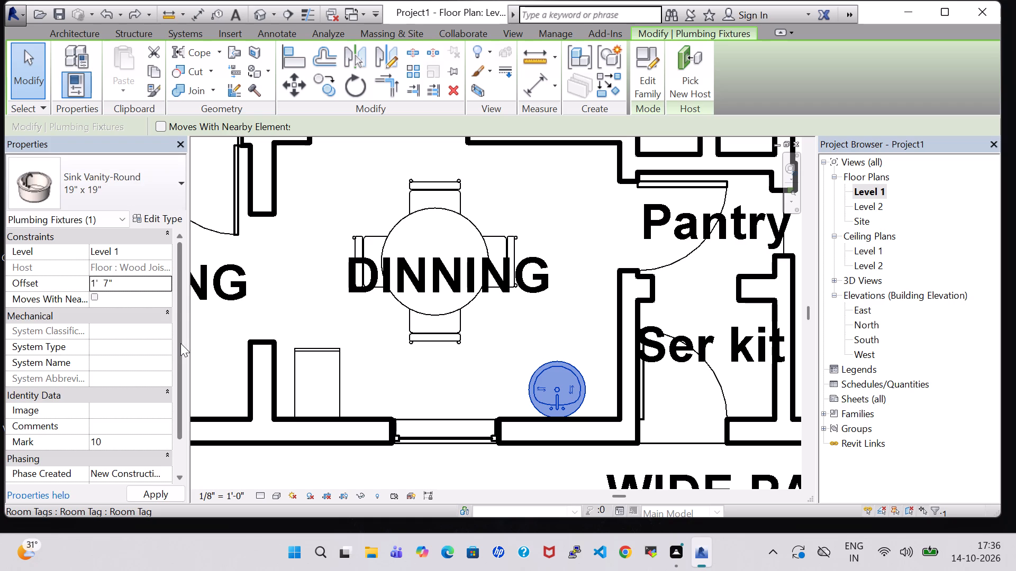
pyautogui.click(577, 210)
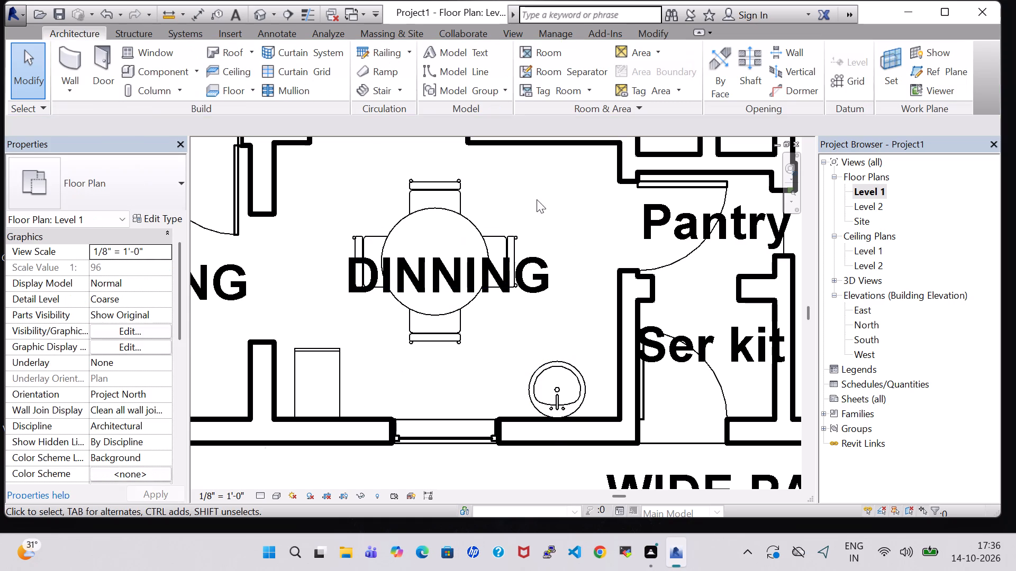
# Load the Mirror-Ellipse family from the library's Furniture folder.
pyautogui.click(161, 67)
pyautogui.click(658, 67)
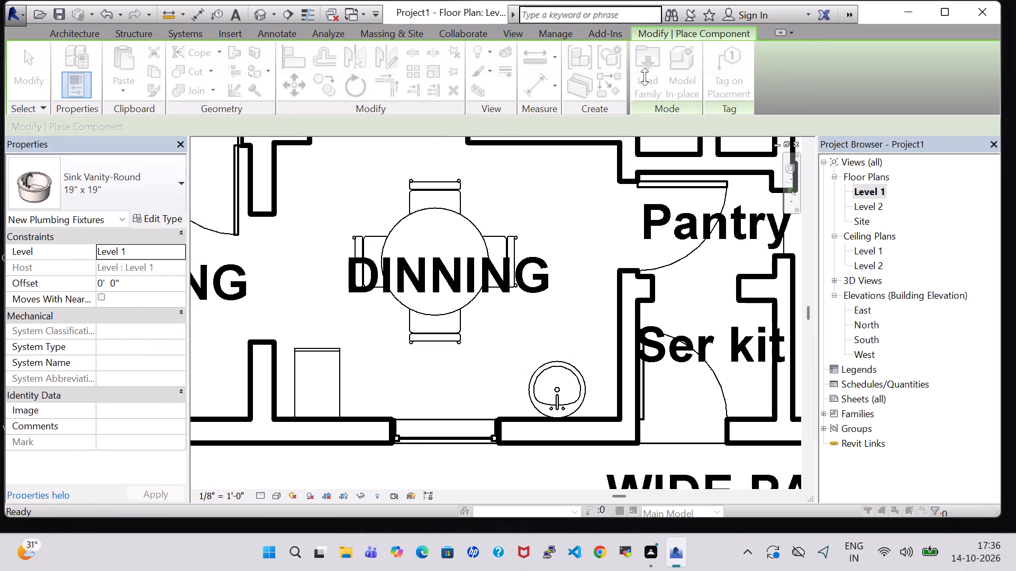
pyautogui.scroll(-1, 577, 201)
pyautogui.doubleClick(600, 223)
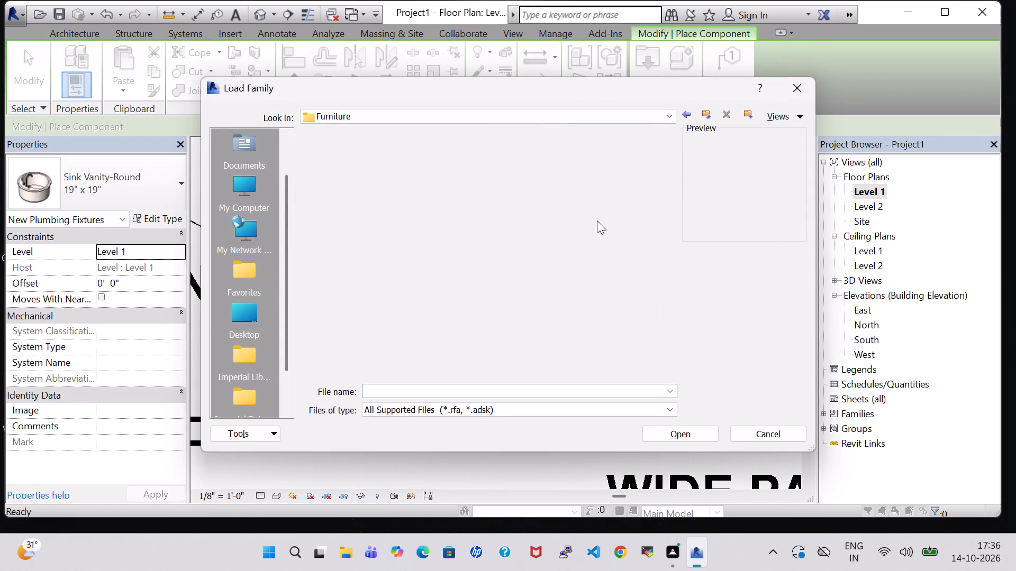
pyautogui.click(593, 187)
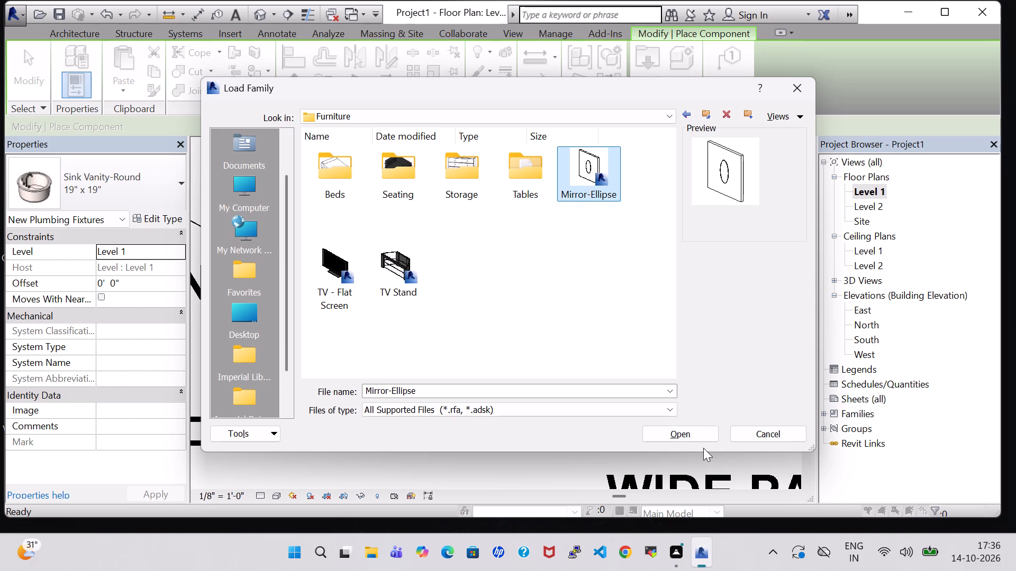
pyautogui.click(685, 434)
# Place a Mirror-Ellipse 24" x 48" on the DINNING room's exterior wall, centred behind the vanity sink.
pyautogui.scroll(4, 547, 423)
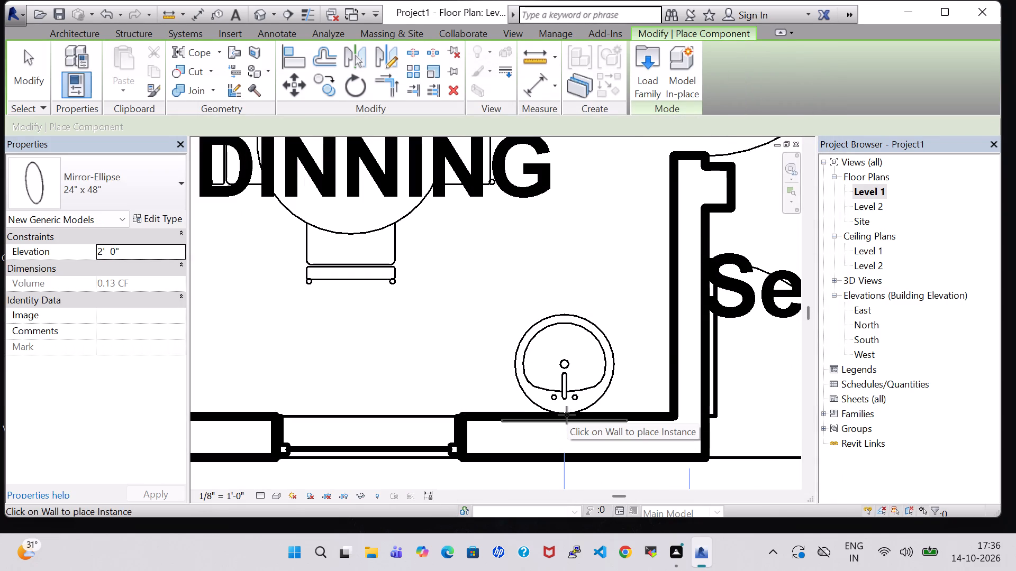
pyautogui.click(567, 415)
pyautogui.press('Escape')
pyautogui.press('Escape')
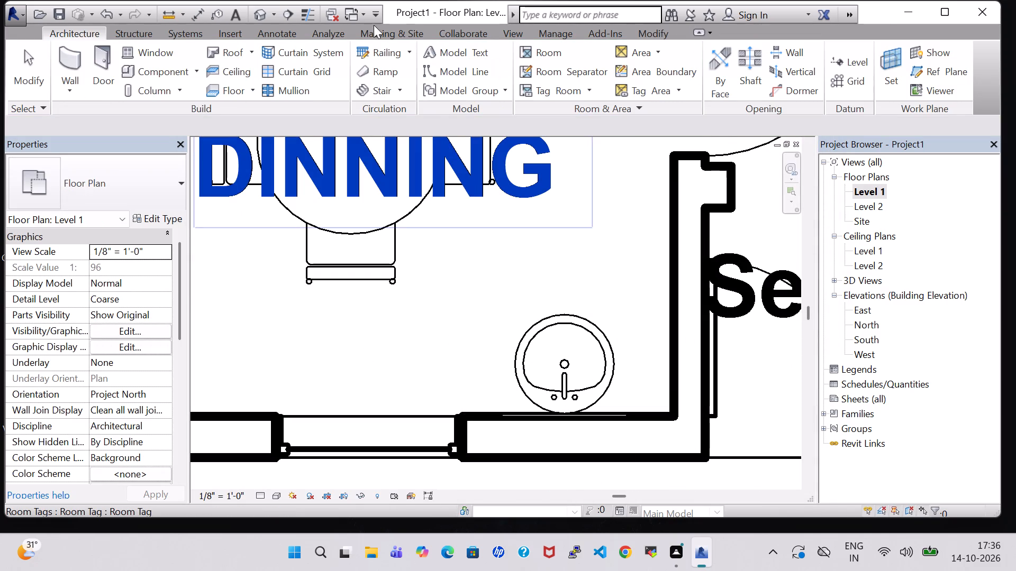
# Switch to the 3D view and examine the dining room's sink and mirror from the opposite side of the house.
pyautogui.click(257, 17)
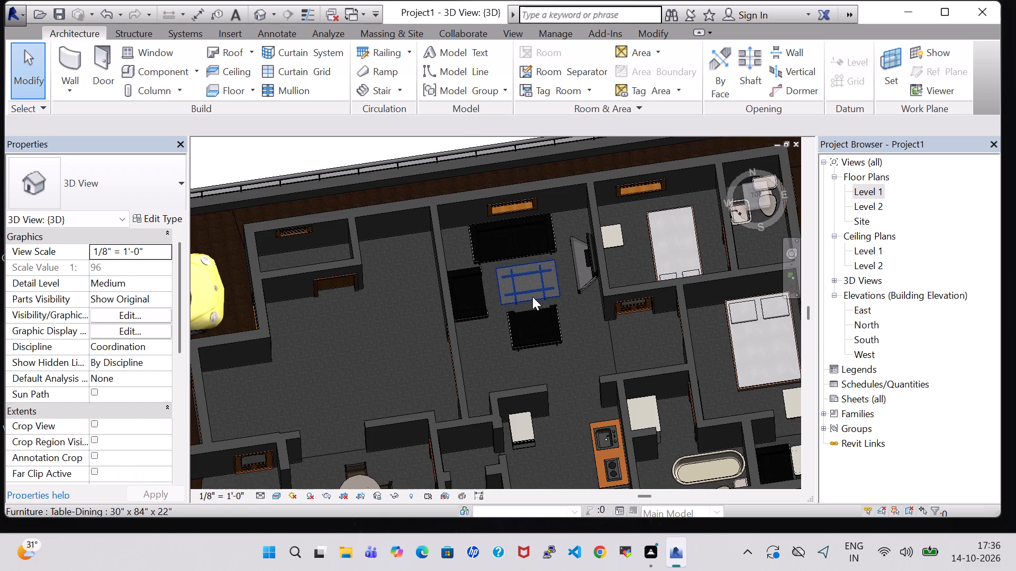
pyautogui.scroll(-2, 532, 297)
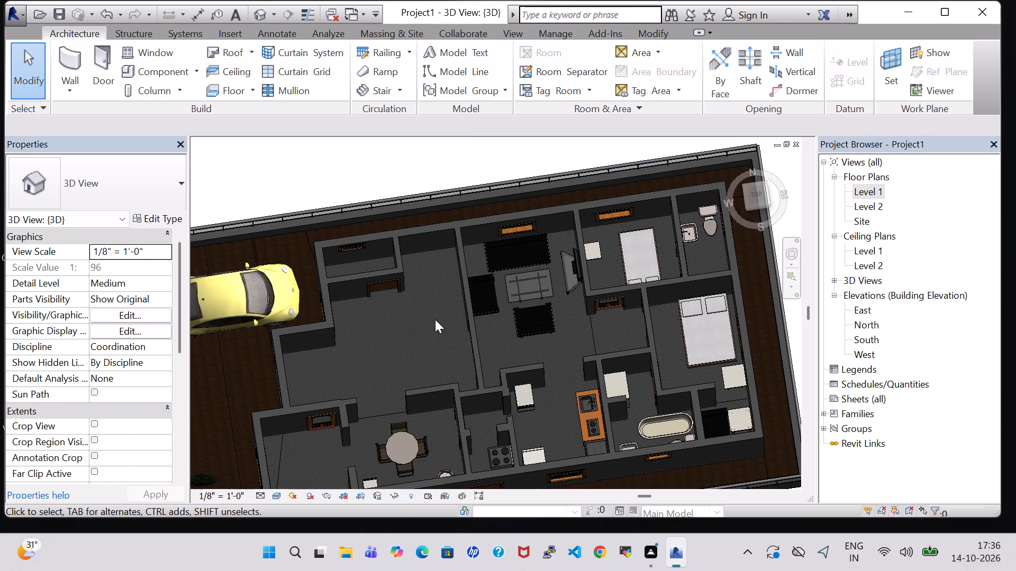
pyautogui.keyDown('shift'); pyautogui.moveTo(435, 319); pyautogui.dragTo(358, 260, button='middle'); pyautogui.keyUp('shift')
pyautogui.keyDown('shift'); pyautogui.moveTo(503, 303); pyautogui.dragTo(419, 317, button='middle'); pyautogui.keyUp('shift')
pyautogui.keyDown('shift'); pyautogui.moveTo(620, 341); pyautogui.dragTo(531, 350, button='middle'); pyautogui.keyUp('shift')
pyautogui.keyDown('shift'); pyautogui.moveTo(726, 455); pyautogui.dragTo(652, 438, button='middle'); pyautogui.keyUp('shift')
pyautogui.moveTo(634, 343); pyautogui.dragTo(540, 163, button='middle')
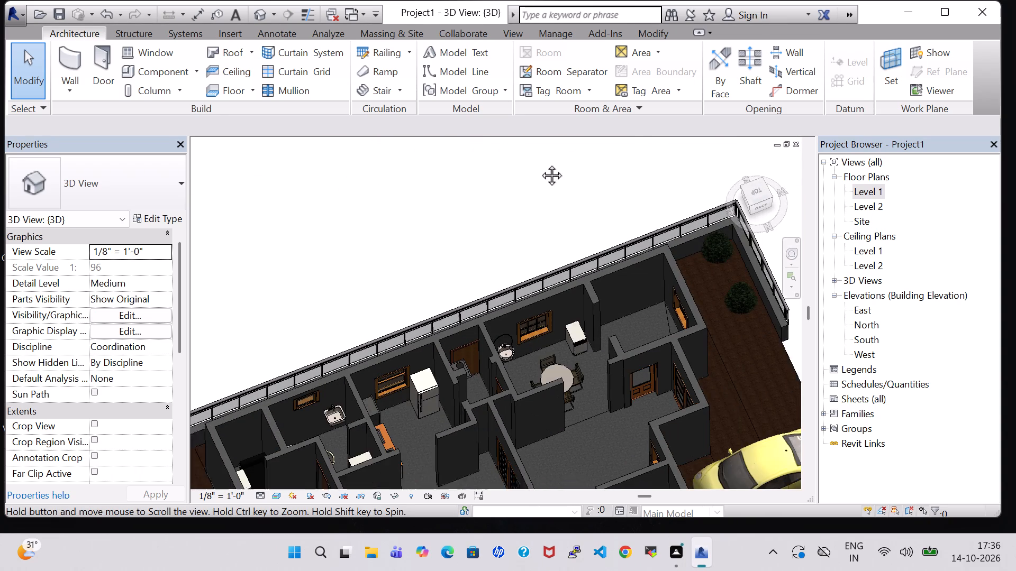
pyautogui.moveTo(540, 163); pyautogui.dragTo(539, 160, button='middle')
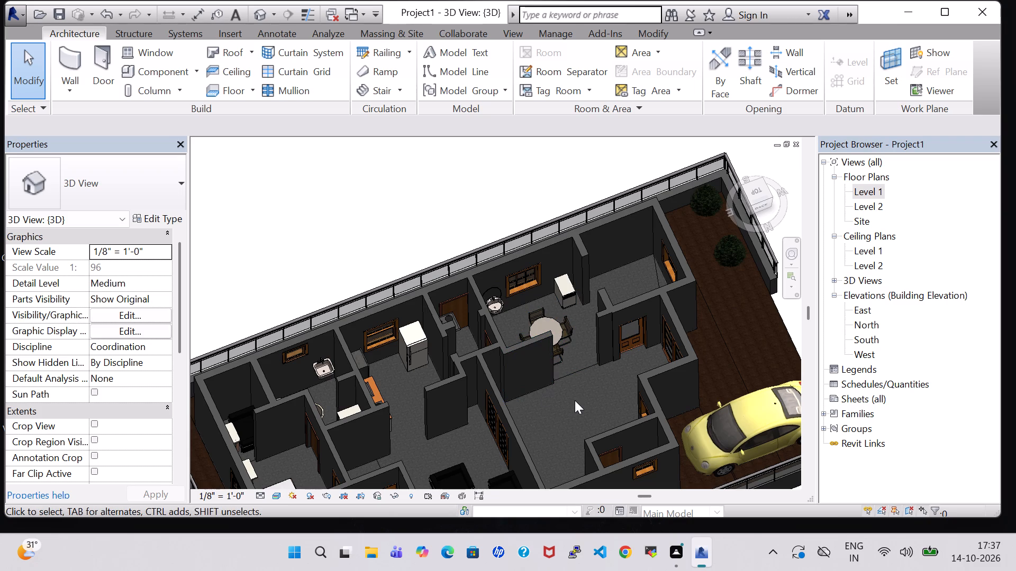
pyautogui.keyDown('shift'); pyautogui.moveTo(575, 400); pyautogui.dragTo(515, 356, button='middle'); pyautogui.keyUp('shift')
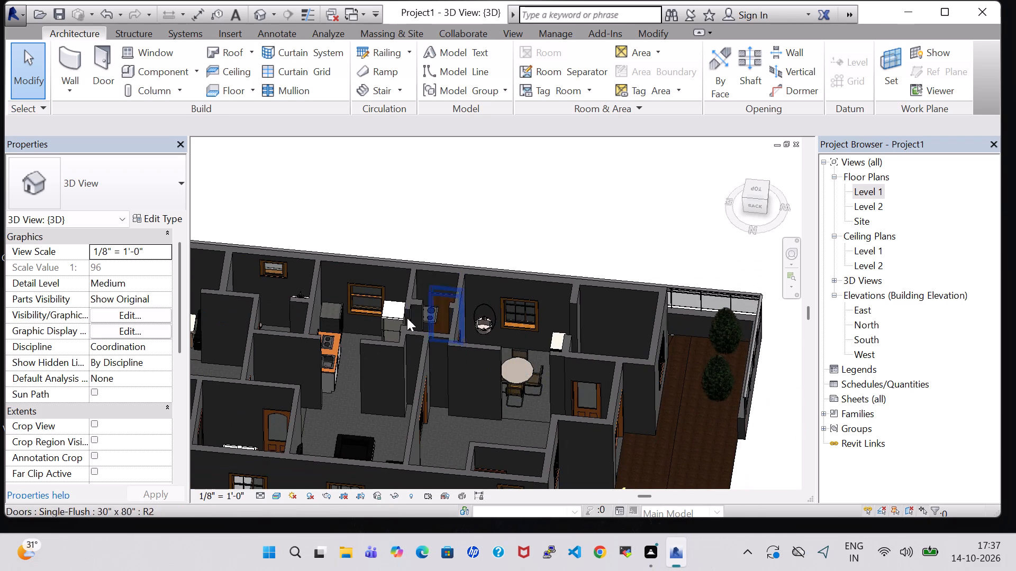
# Nudge the kitchen's Double Hung with Trim window slightly away from the refrigerator and the Ser kit partition.
pyautogui.click(356, 291)
pyautogui.press('Left')
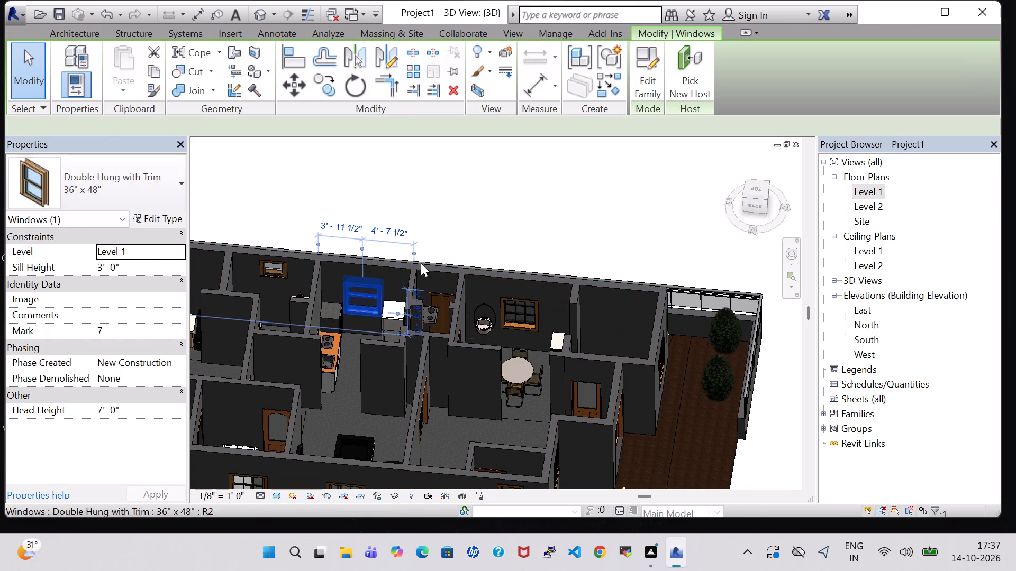
pyautogui.click(529, 211)
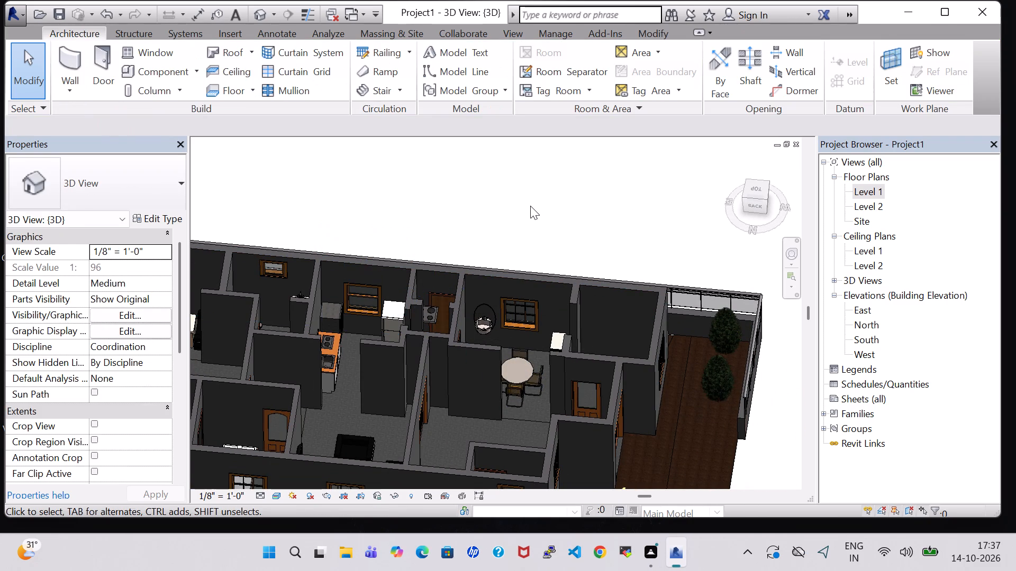
# Raise the elliptical mirror above the dining room's vanity sink to an elevation of 4' 7".
pyautogui.keyDown('shift'); pyautogui.middleClick(530, 206); pyautogui.keyUp('shift')
pyautogui.scroll(8, 530, 207)
pyautogui.moveTo(531, 234); pyautogui.dragTo(610, 70, button='middle')
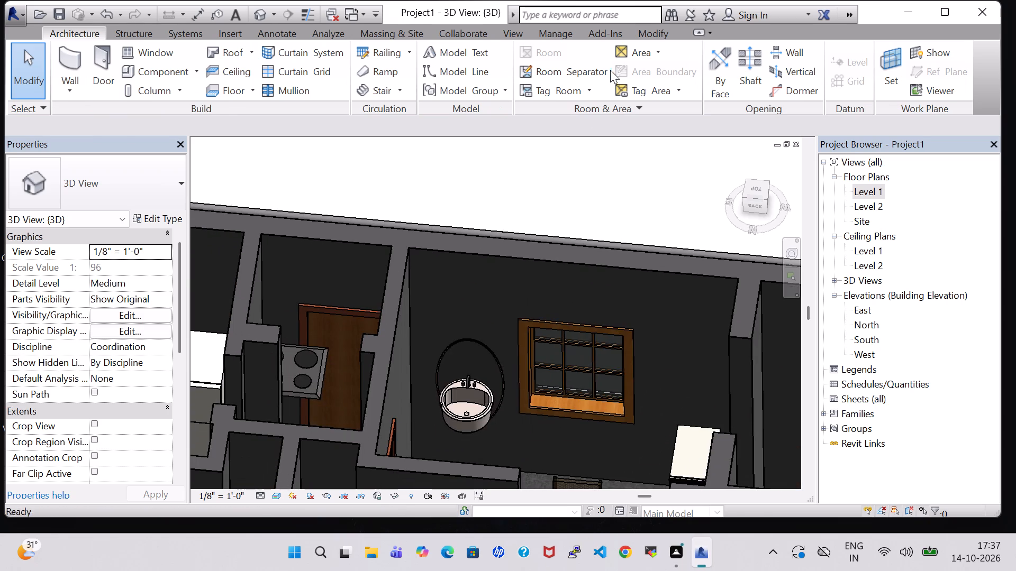
pyautogui.click(488, 354)
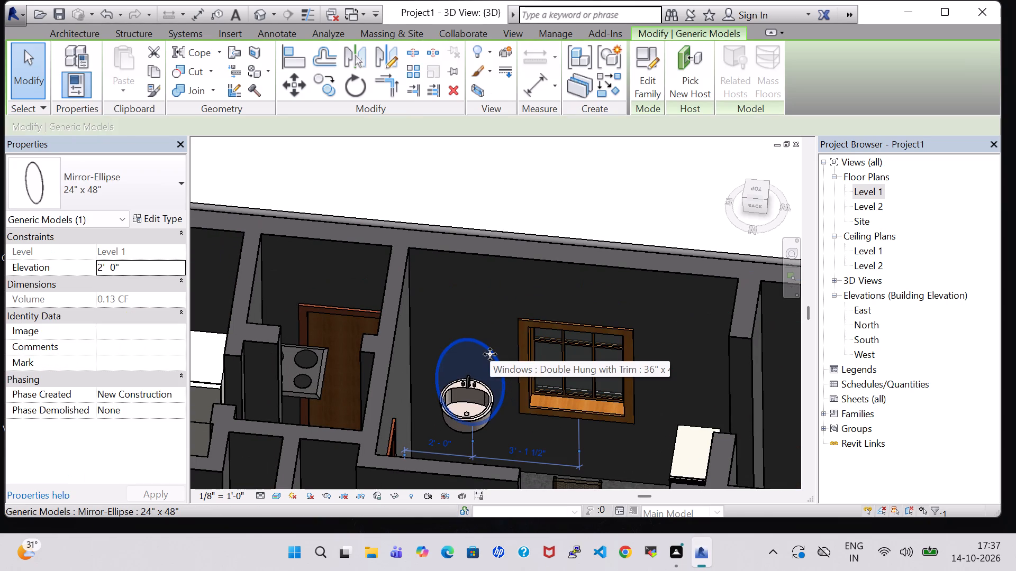
pyautogui.press('Up')
pyautogui.press('Up')
pyautogui.press('Up')
pyautogui.press('Up')
pyautogui.press('Up')
pyautogui.press('Up')
pyautogui.press('Up')
pyautogui.press('Up')
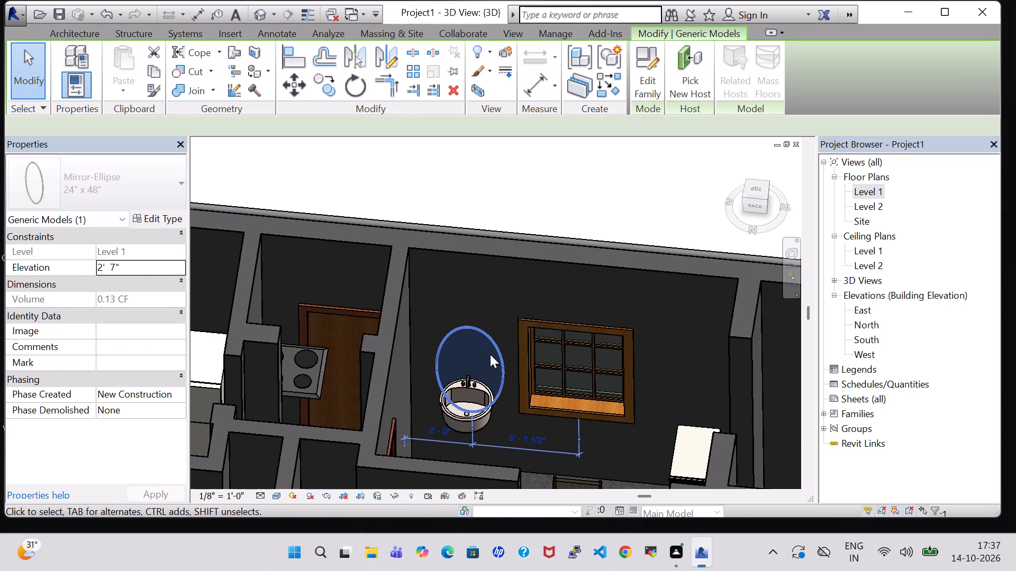
pyautogui.press('Up')
pyautogui.press('Up')
pyautogui.press('Up')
pyautogui.press('Up')
pyautogui.press('Up')
pyautogui.press('Up')
pyautogui.press('Up')
pyautogui.press('Up')
pyautogui.press('Up')
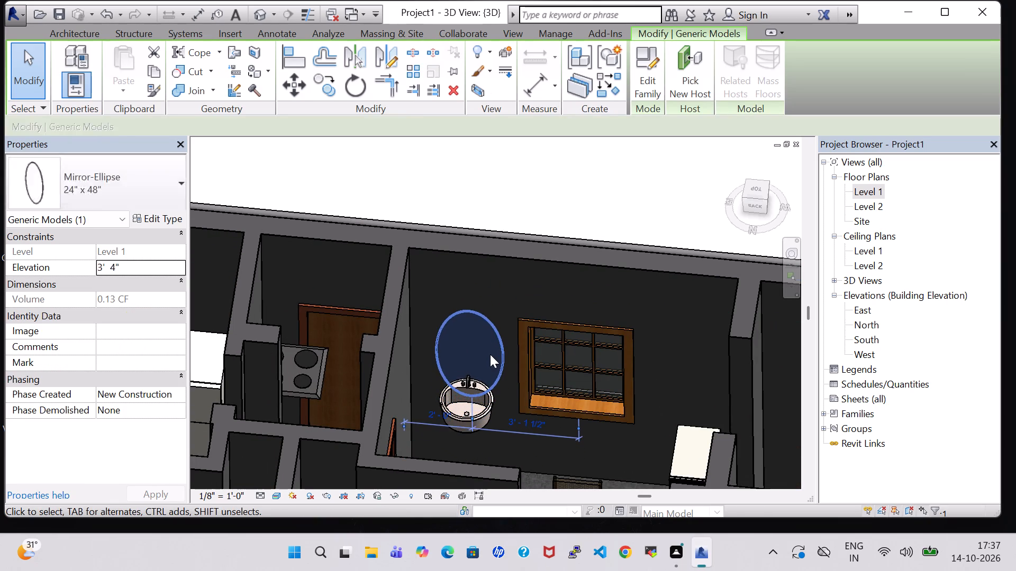
pyautogui.press('Up')
pyautogui.press('Up')
pyautogui.press('Up')
pyautogui.press('Up')
pyautogui.press('Up')
pyautogui.press('Up')
pyautogui.press('Up')
pyautogui.press('Up')
pyautogui.press('Up')
pyautogui.press('Up')
pyautogui.press('Up')
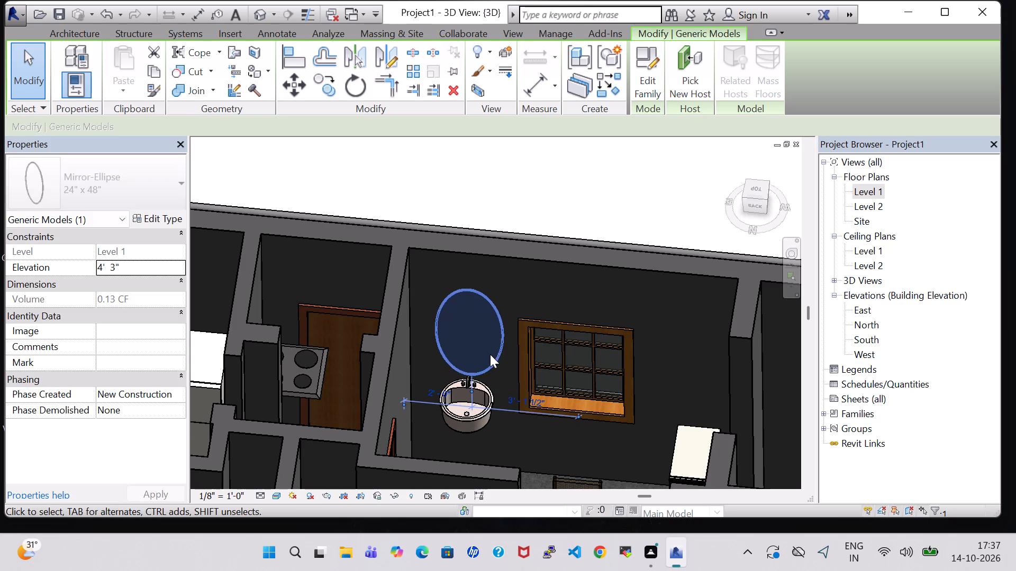
pyautogui.press('Up')
pyautogui.press('Up')
pyautogui.press('Up')
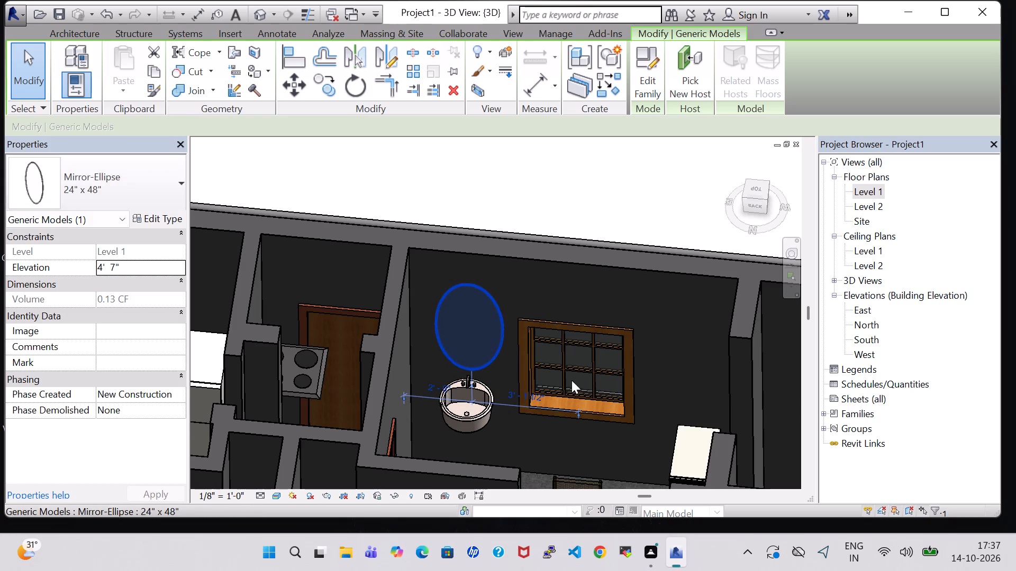
# Nudge the dining room's Casement 3x3 with Trim window slightly along the wall, away from the mirror and vanity sink.
pyautogui.click(613, 349)
pyautogui.press('Right')
pyautogui.press('Right')
pyautogui.press('Right')
pyautogui.press('Right')
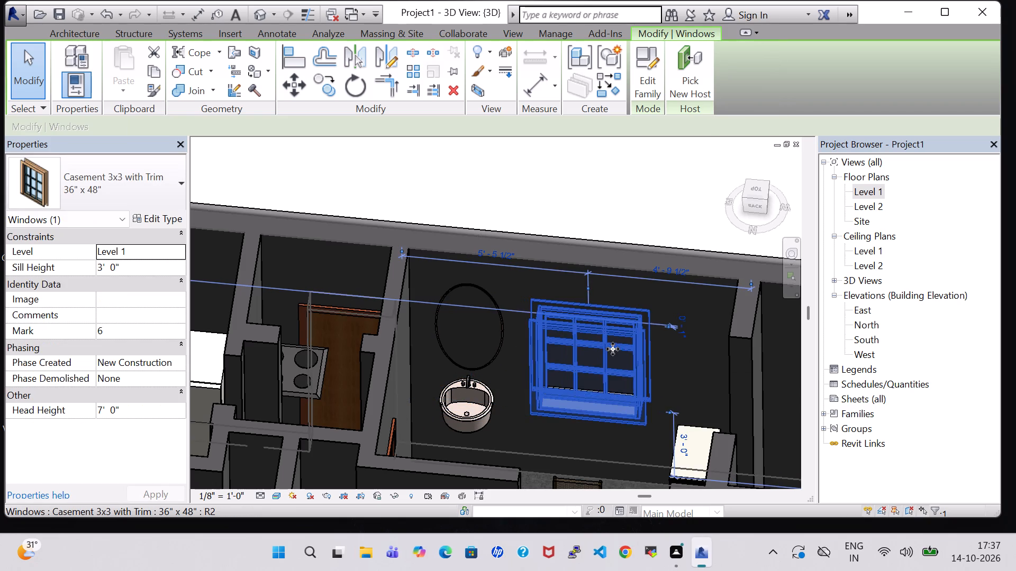
pyautogui.click(629, 210)
# Examine the dining room fixtures and the rest of the furnished house from above and from several sides in 3D.
pyautogui.keyDown('shift'); pyautogui.moveTo(629, 210); pyautogui.dragTo(640, 195, button='middle'); pyautogui.keyUp('shift')
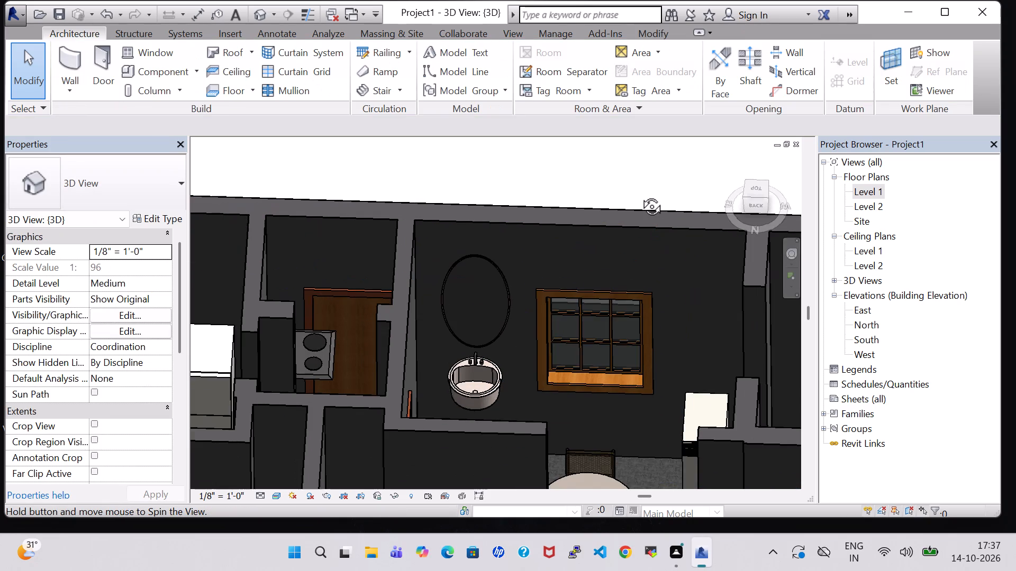
pyautogui.keyDown('shift'); pyautogui.moveTo(640, 195); pyautogui.dragTo(640, 194, button='middle'); pyautogui.keyUp('shift')
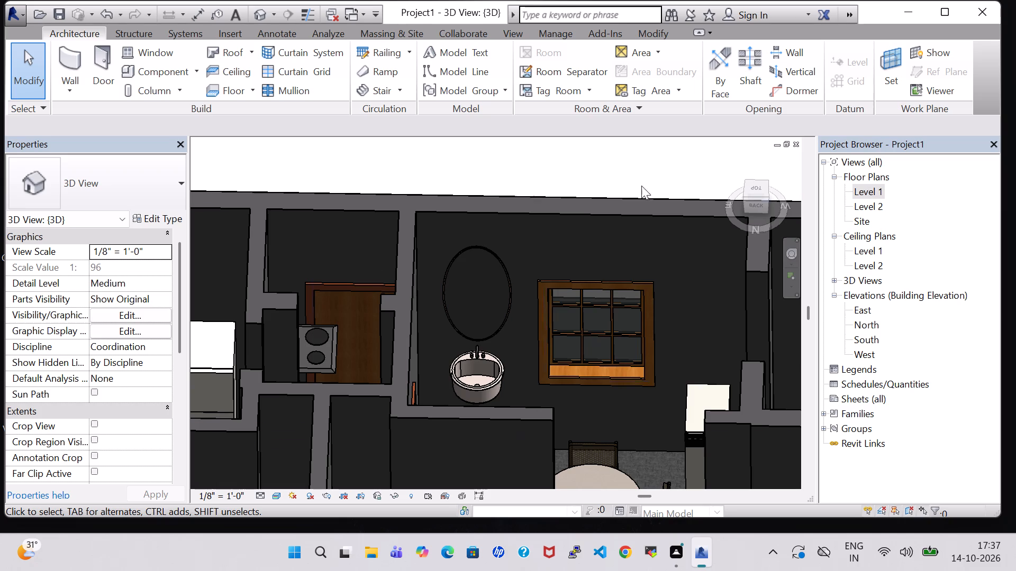
pyautogui.keyDown('shift'); pyautogui.moveTo(620, 163); pyautogui.dragTo(623, 261, button='middle'); pyautogui.keyUp('shift')
pyautogui.moveTo(618, 259); pyautogui.dragTo(588, 150, button='middle')
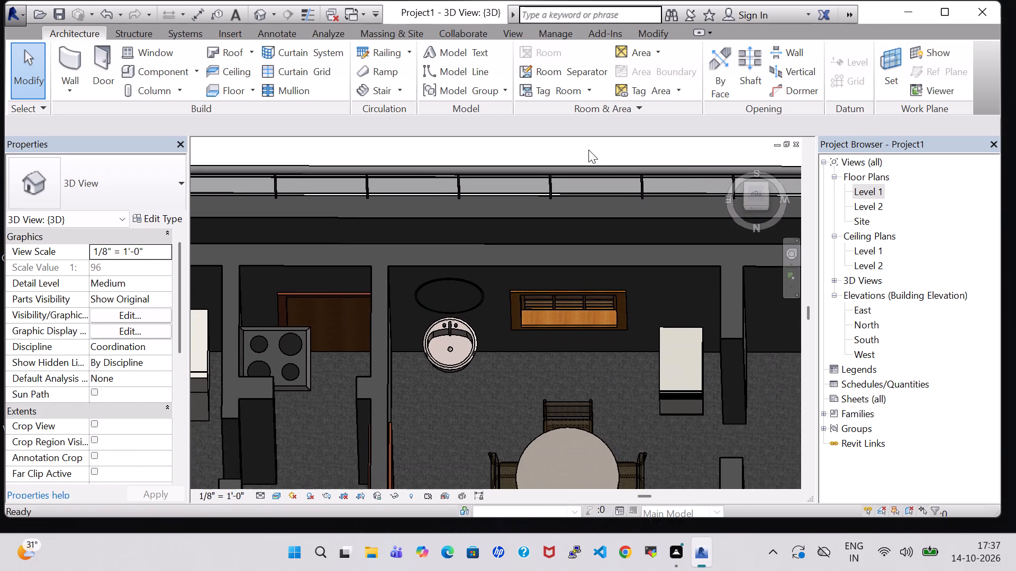
pyautogui.moveTo(617, 408); pyautogui.dragTo(582, 259, button='middle')
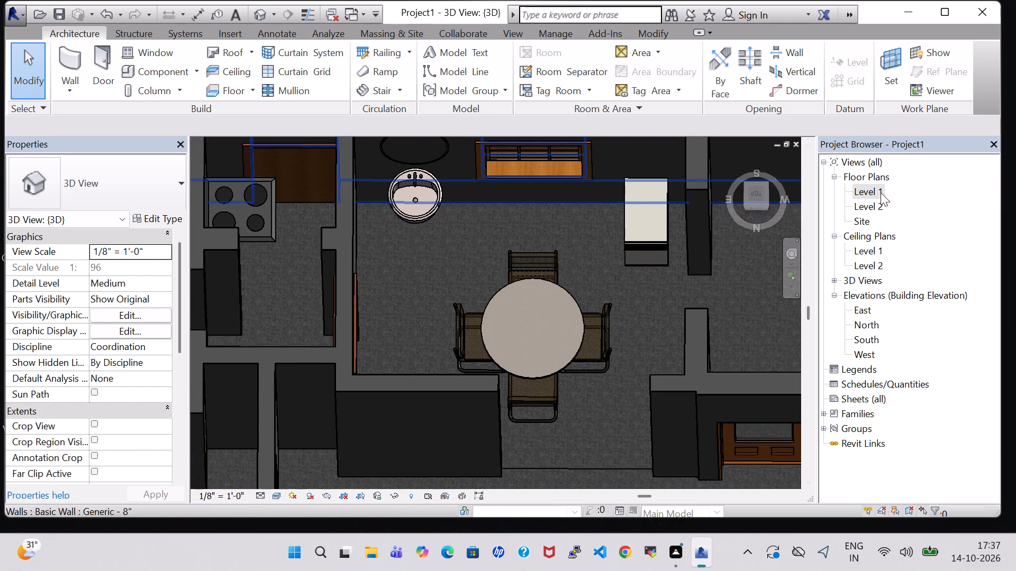
pyautogui.scroll(-8, 574, 245)
pyautogui.keyDown('shift'); pyautogui.moveTo(566, 371); pyautogui.dragTo(548, 371, button='middle'); pyautogui.keyUp('shift')
pyautogui.keyDown('shift'); pyautogui.scroll(-1, 566, 371); pyautogui.keyUp('shift')
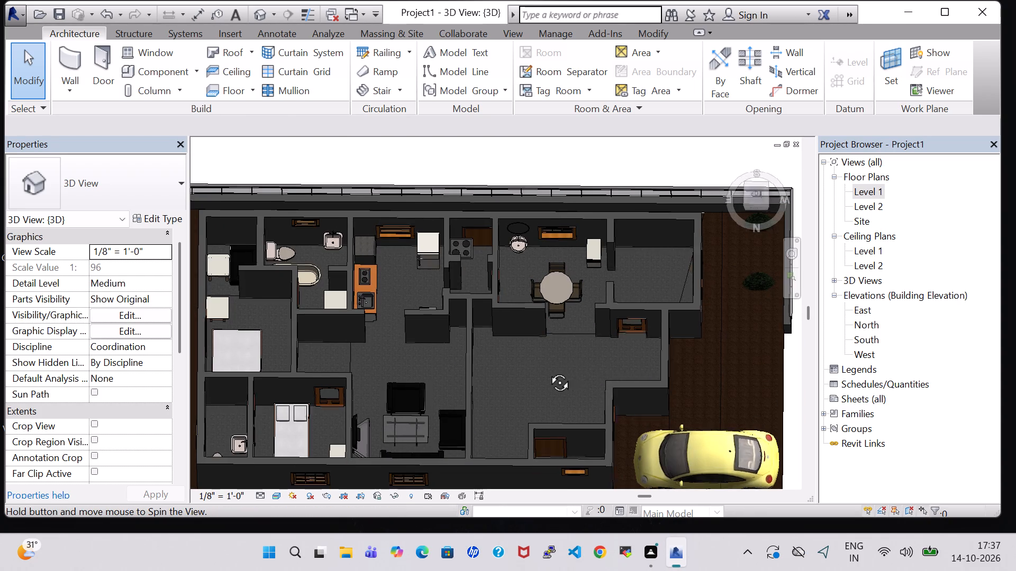
pyautogui.keyDown('shift'); pyautogui.moveTo(548, 371); pyautogui.dragTo(413, 383, button='middle'); pyautogui.keyUp('shift')
pyautogui.keyDown('shift'); pyautogui.moveTo(348, 351); pyautogui.dragTo(331, 271, button='middle'); pyautogui.keyUp('shift')
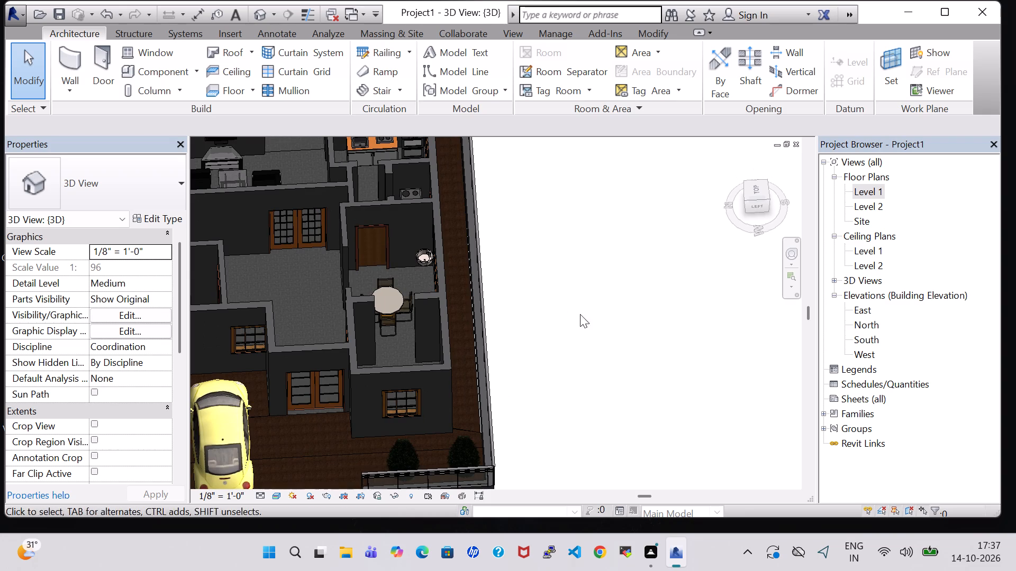
pyautogui.moveTo(580, 314); pyautogui.dragTo(638, 299, button='middle')
pyautogui.keyDown('shift'); pyautogui.moveTo(638, 299); pyautogui.dragTo(633, 255, button='middle'); pyautogui.keyUp('shift')
pyautogui.moveTo(602, 264); pyautogui.dragTo(706, 267, button='middle')
pyautogui.keyDown('shift'); pyautogui.moveTo(686, 287); pyautogui.dragTo(692, 229, button='middle'); pyautogui.keyUp('shift')
pyautogui.moveTo(692, 229); pyautogui.dragTo(664, 342, button='middle')
pyautogui.keyDown('shift'); pyautogui.moveTo(664, 342); pyautogui.dragTo(657, 314, button='middle'); pyautogui.keyUp('shift')
# In the Level 1 floor plan, shift the DOUBLE HEIGHT LOBBY room tag up towards the PWD room, clearing the middle of the lobby.
pyautogui.doubleClick(869, 194)
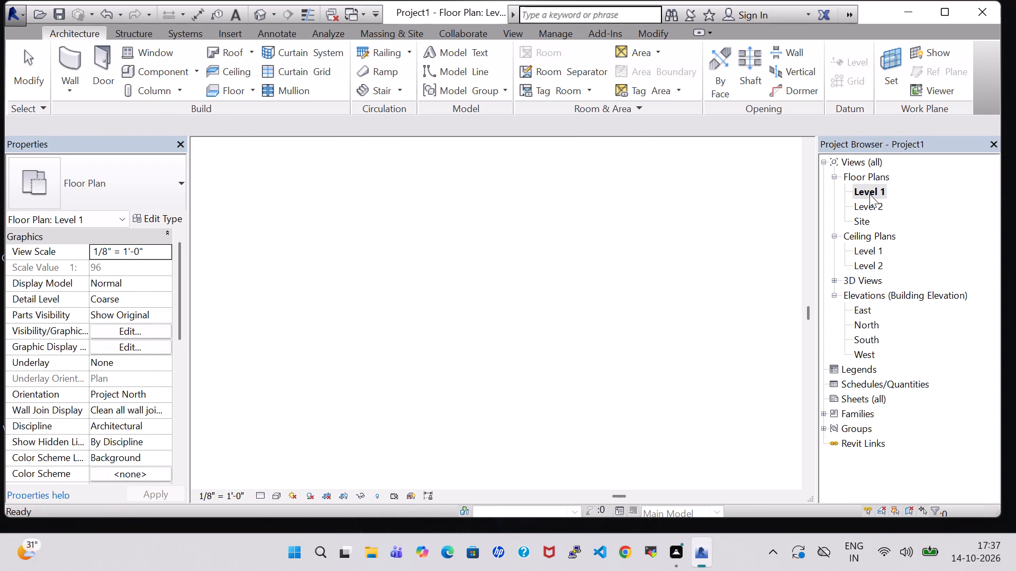
pyautogui.scroll(-5, 577, 309)
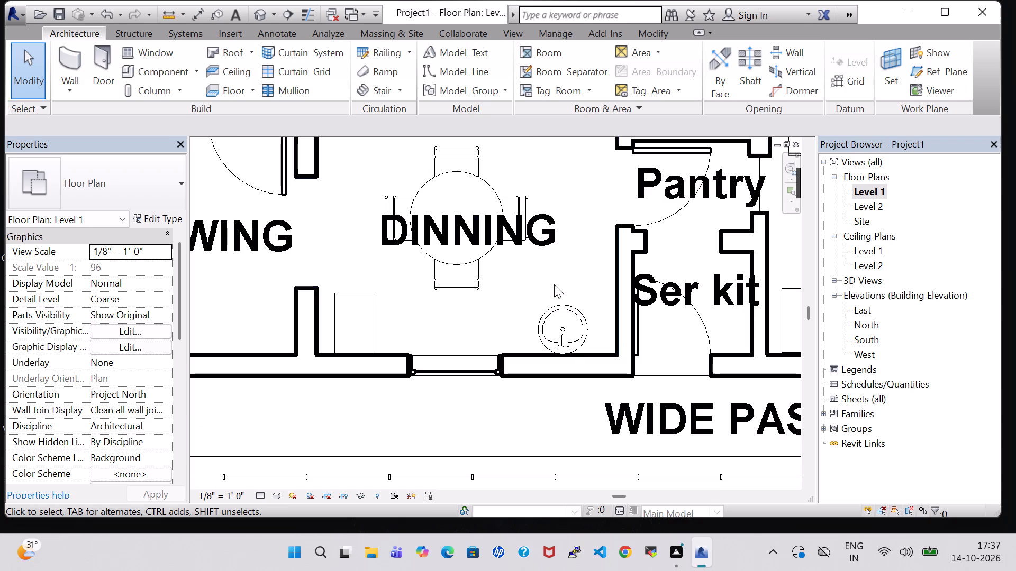
pyautogui.scroll(-3, 555, 284)
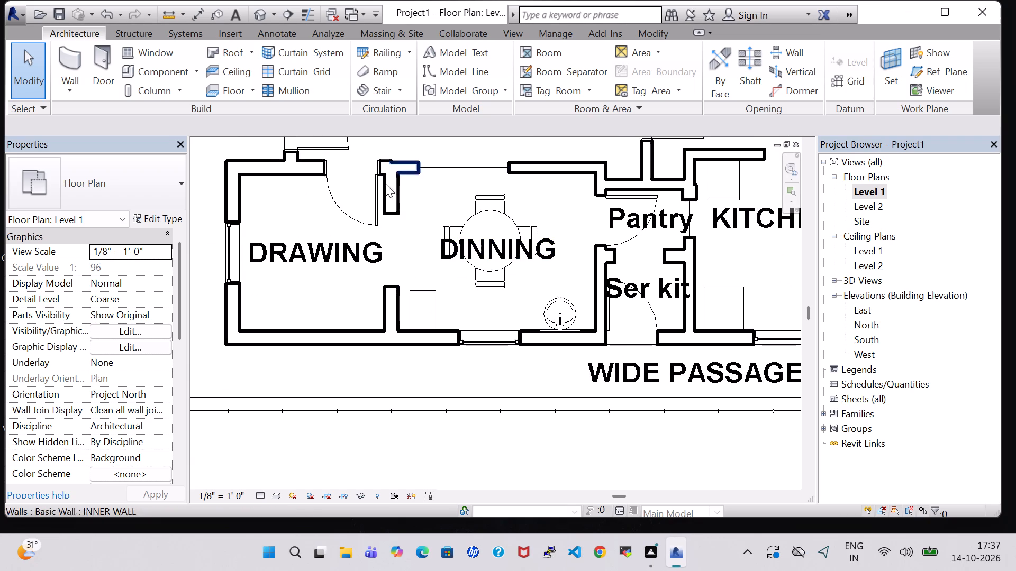
pyautogui.scroll(-2, 347, 213)
pyautogui.moveTo(395, 232); pyautogui.dragTo(465, 334, button='middle')
pyautogui.scroll(-1, 465, 334)
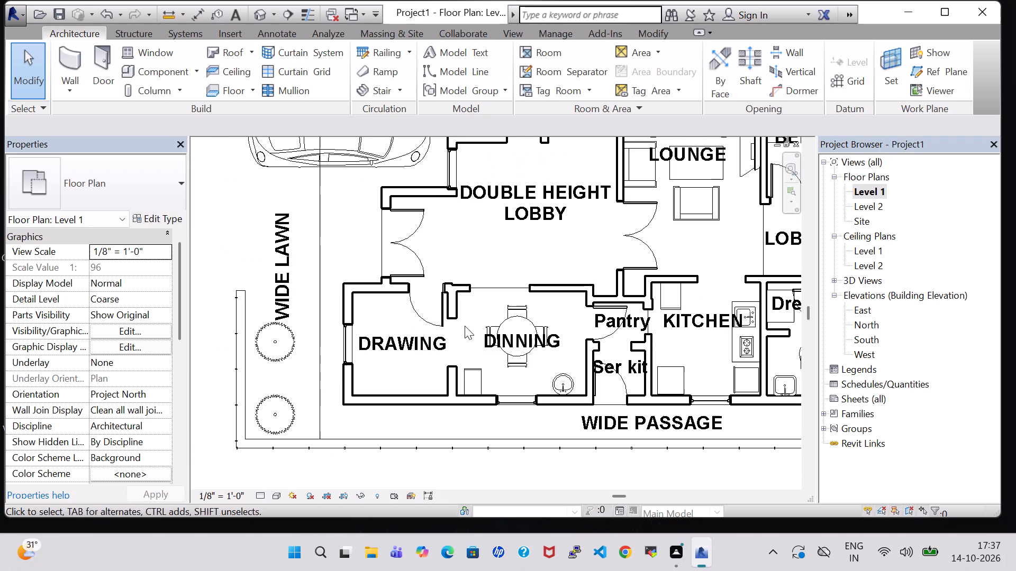
pyautogui.moveTo(480, 242); pyautogui.dragTo(380, 361, button='middle')
pyautogui.moveTo(391, 357); pyautogui.dragTo(440, 343, button='middle')
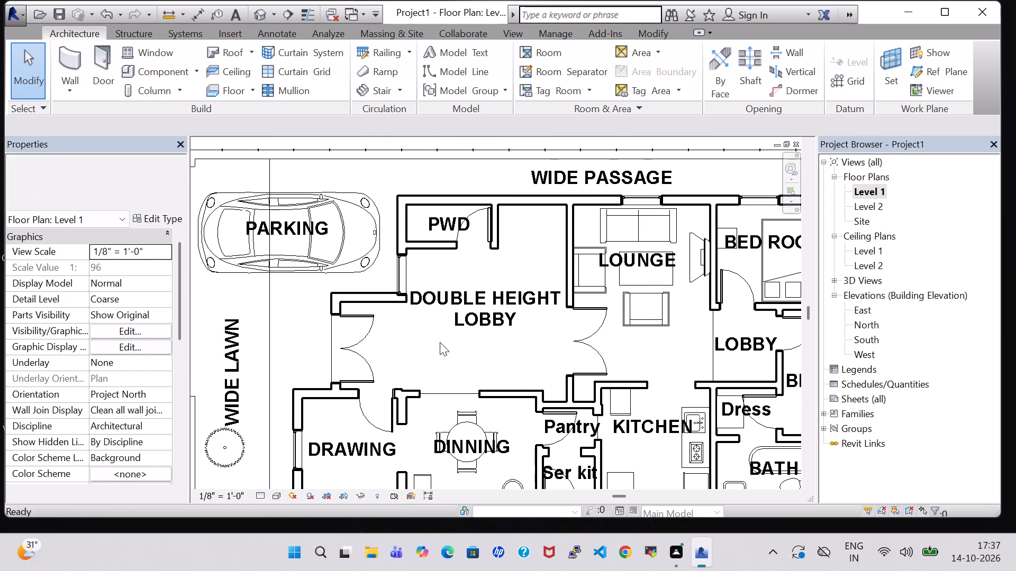
pyautogui.click(499, 300)
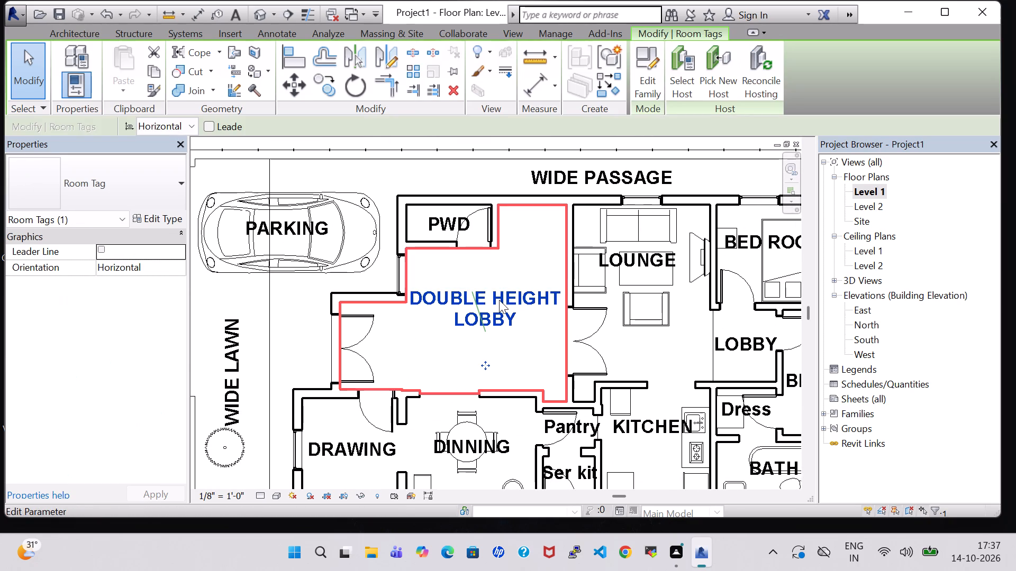
pyautogui.press('Up')
pyautogui.press('Up')
pyautogui.press('Up')
pyautogui.press('Up')
pyautogui.press('Up')
pyautogui.press('Up')
pyautogui.press('Up')
pyautogui.press('Up')
pyautogui.press('Up')
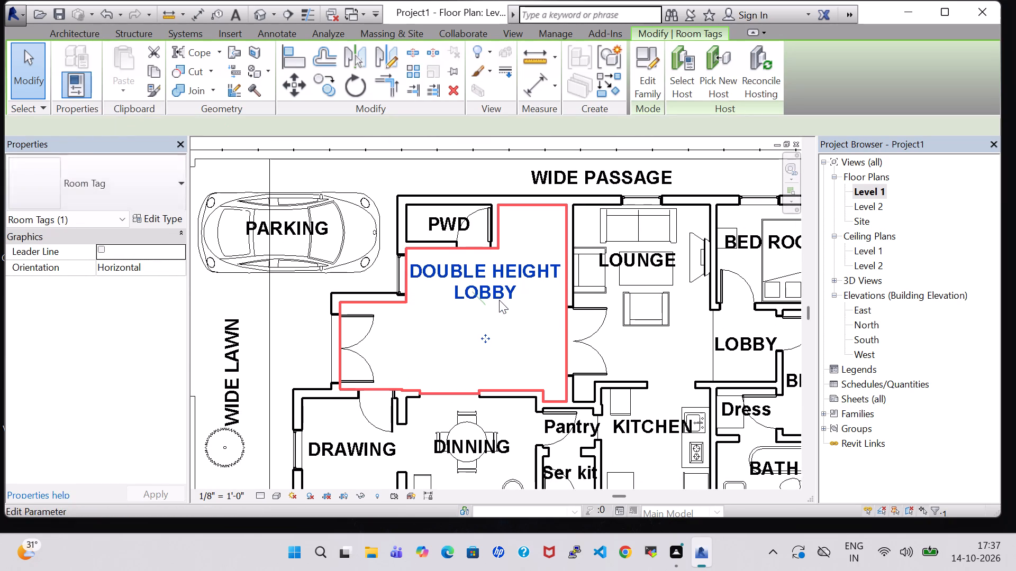
pyautogui.press('Up')
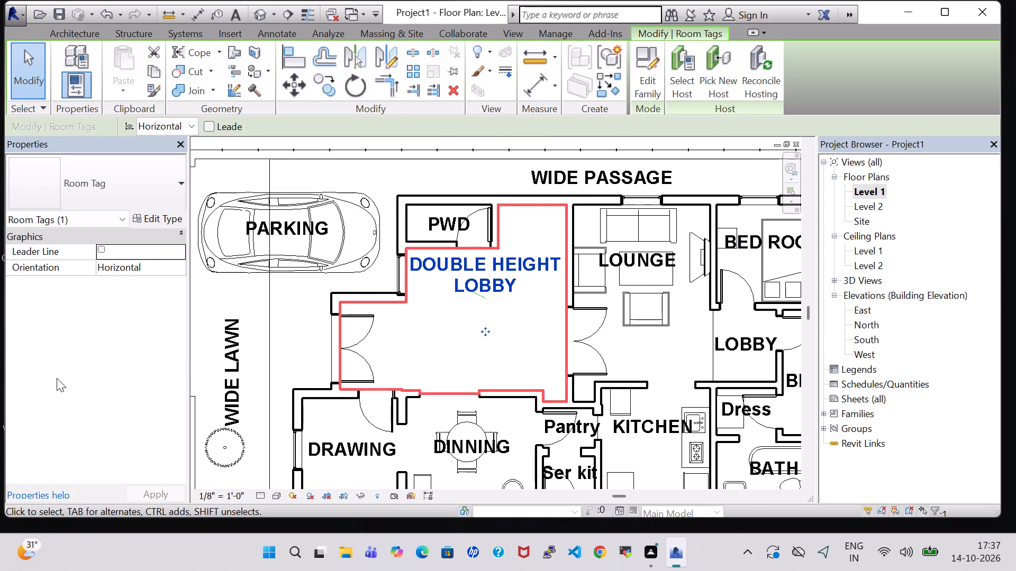
pyautogui.click(114, 378)
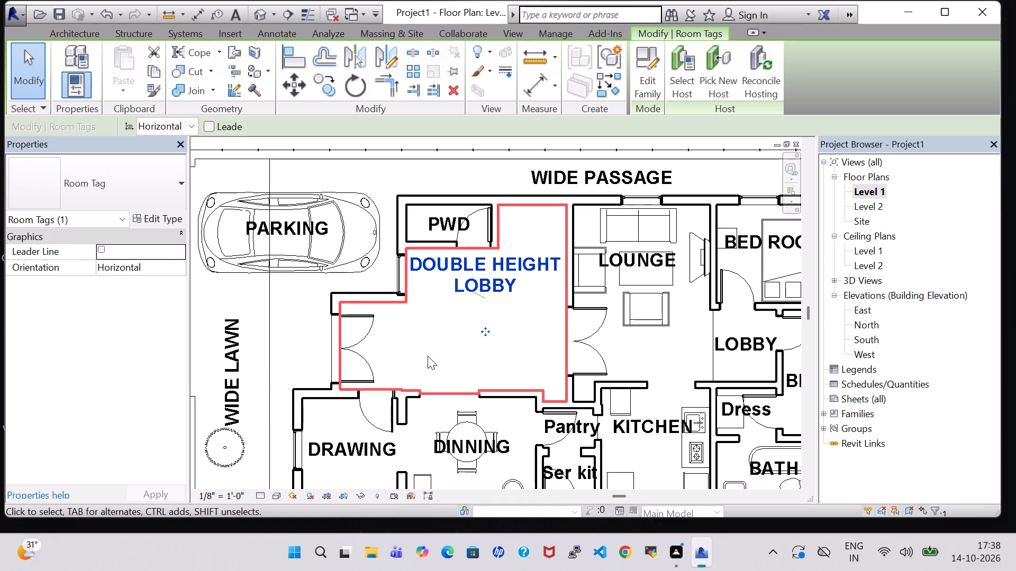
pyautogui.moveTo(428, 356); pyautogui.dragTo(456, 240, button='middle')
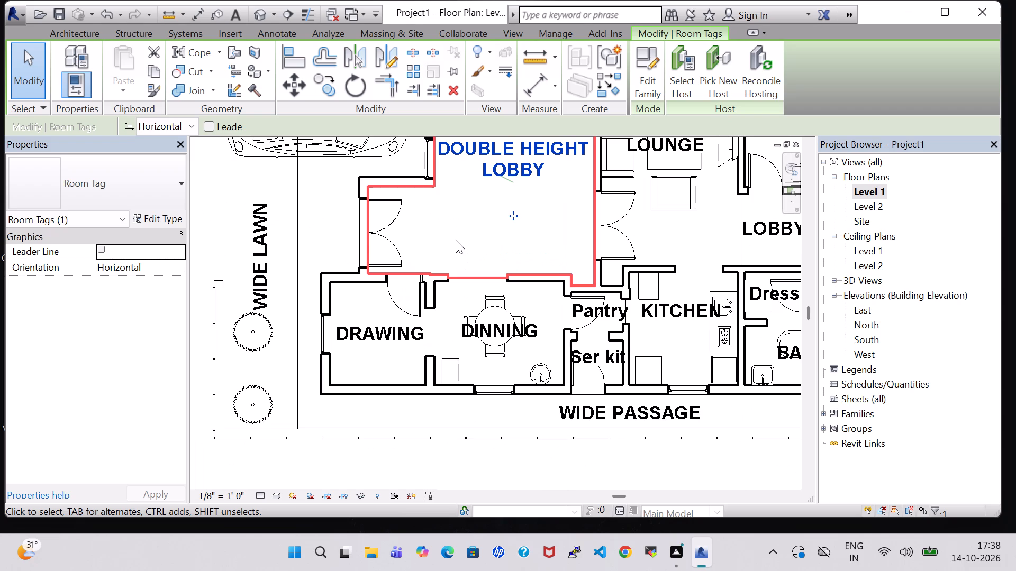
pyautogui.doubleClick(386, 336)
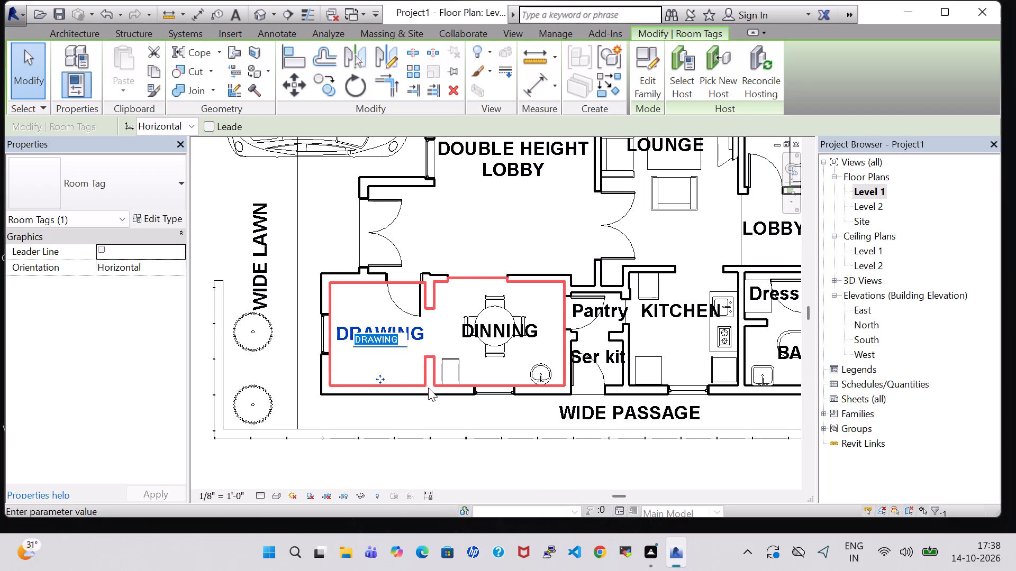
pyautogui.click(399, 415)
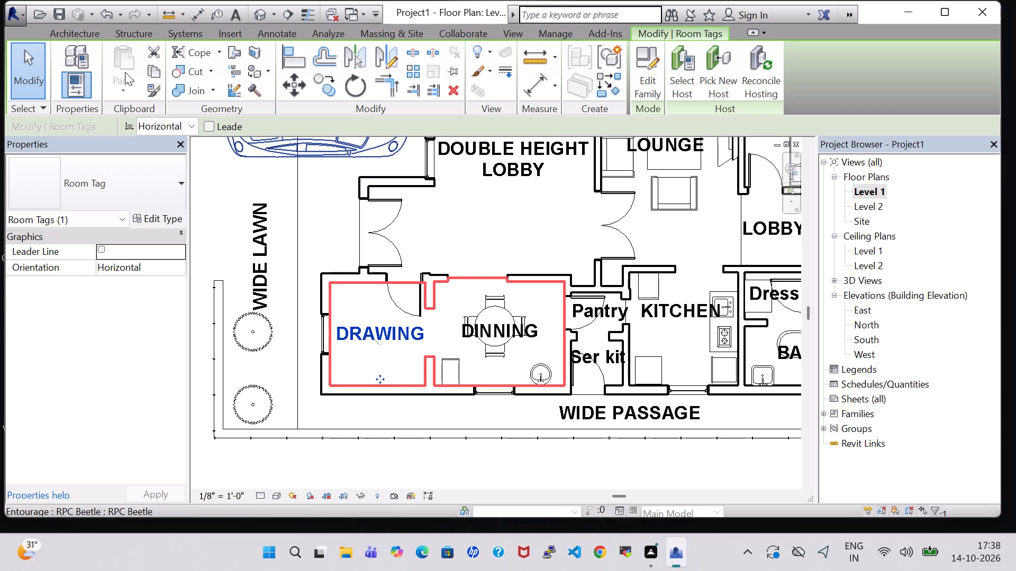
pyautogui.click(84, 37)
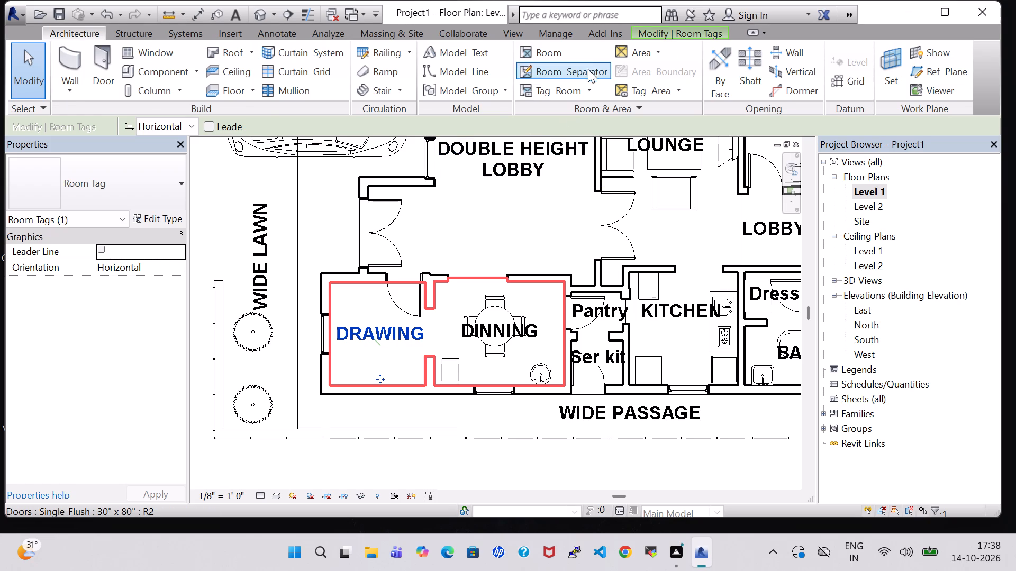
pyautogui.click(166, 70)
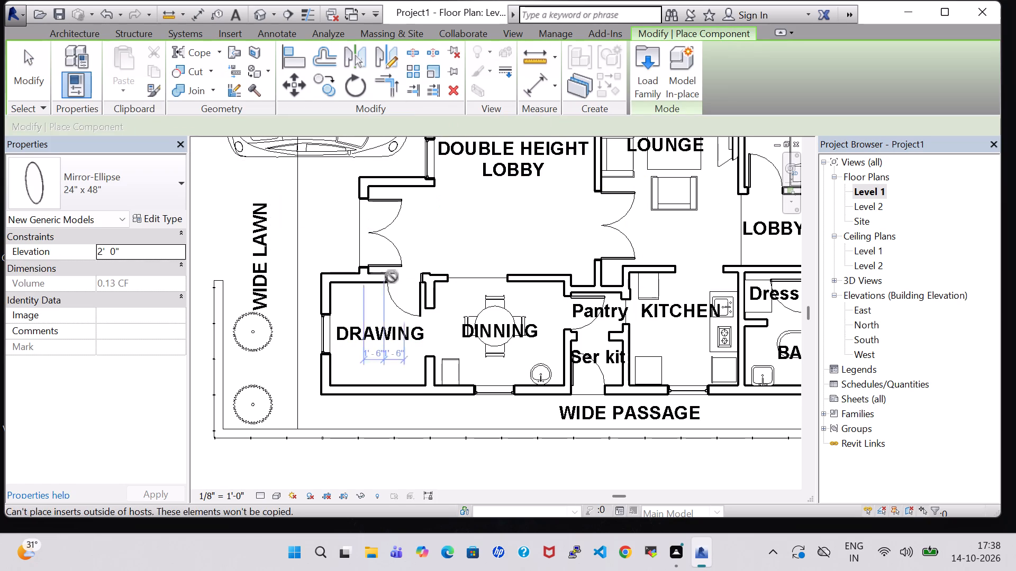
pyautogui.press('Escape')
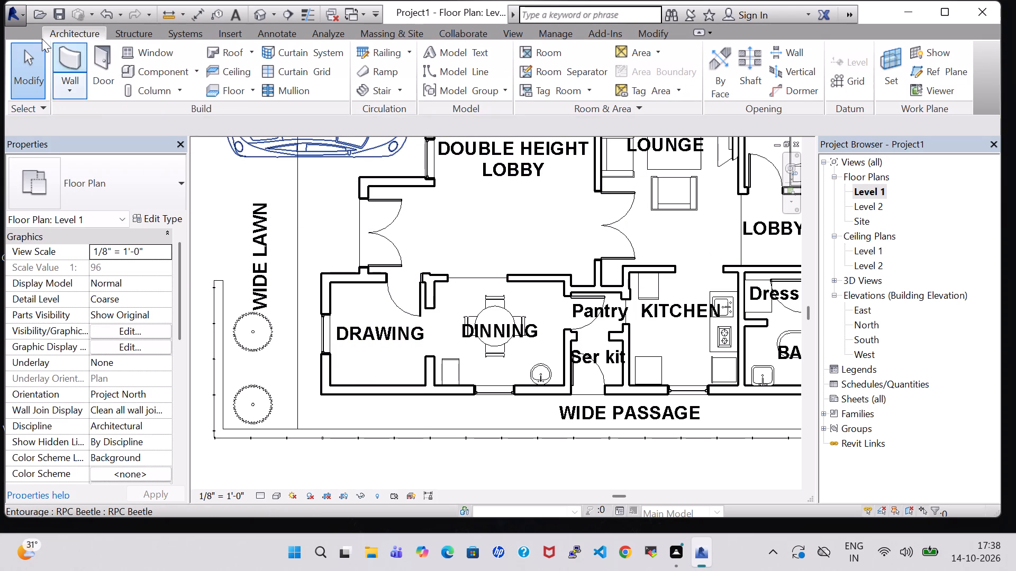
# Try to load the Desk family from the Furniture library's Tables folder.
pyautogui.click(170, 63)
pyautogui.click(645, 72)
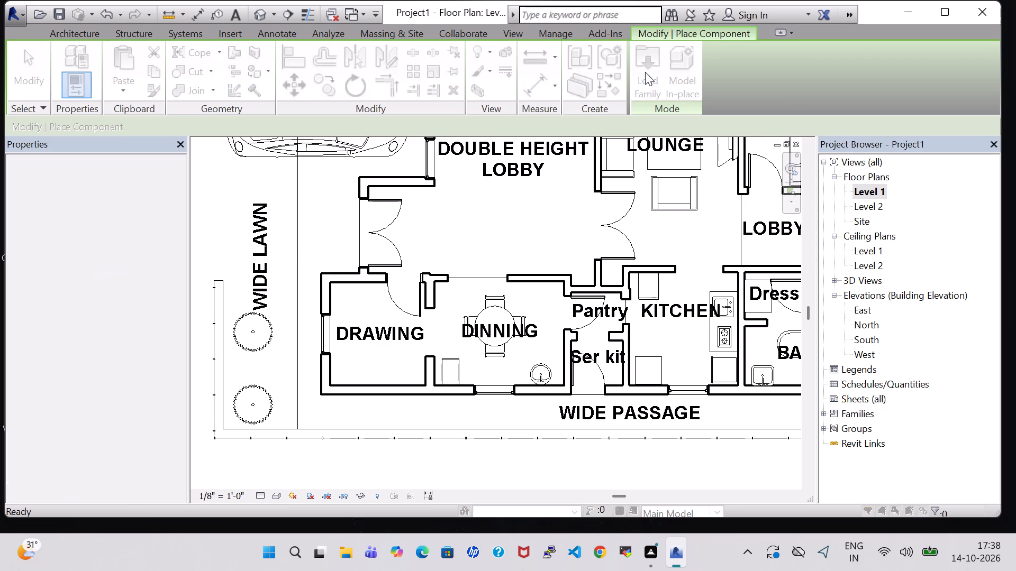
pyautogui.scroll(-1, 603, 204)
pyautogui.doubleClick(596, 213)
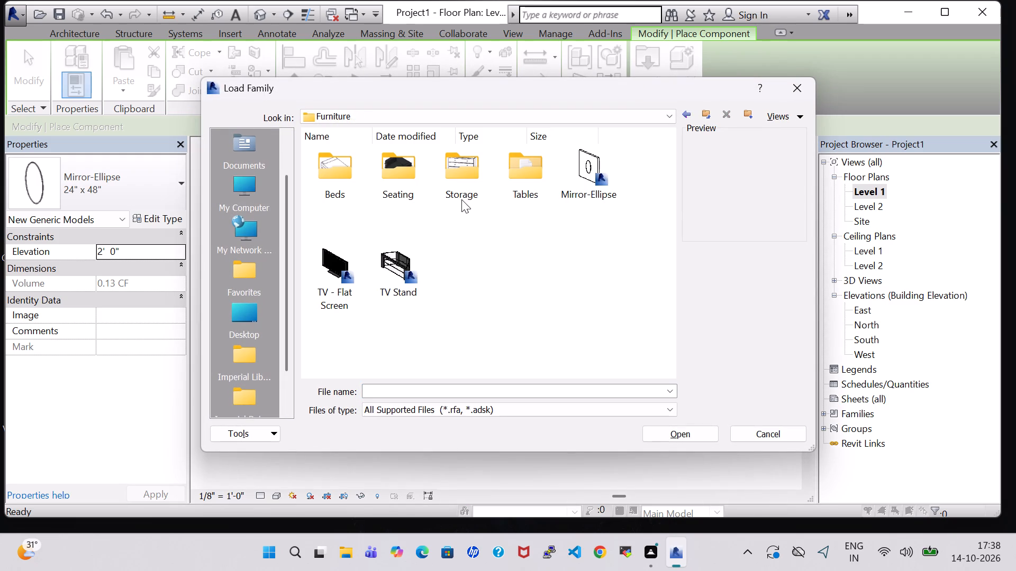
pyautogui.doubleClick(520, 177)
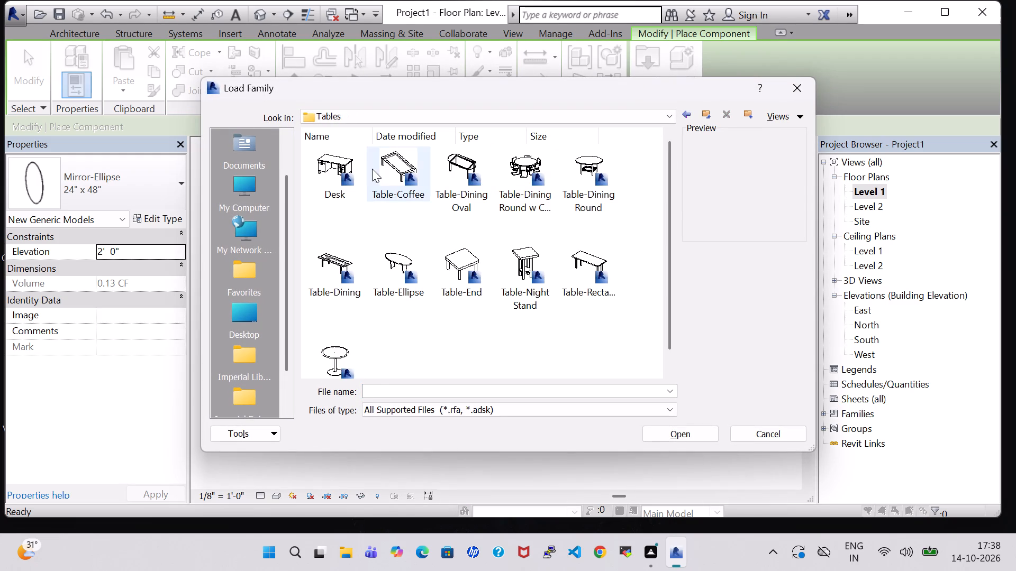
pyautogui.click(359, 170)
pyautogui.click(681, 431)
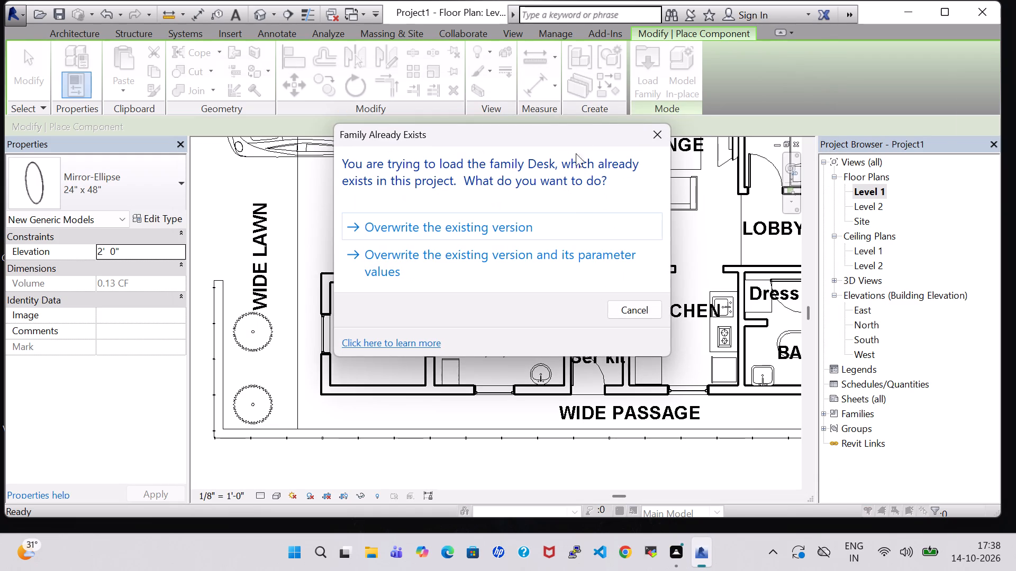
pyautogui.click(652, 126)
# Place a Desk 60" x 30" in the DRAWING room, its long side against the exterior wall along the WIDE PASSAGE.
pyautogui.click(156, 192)
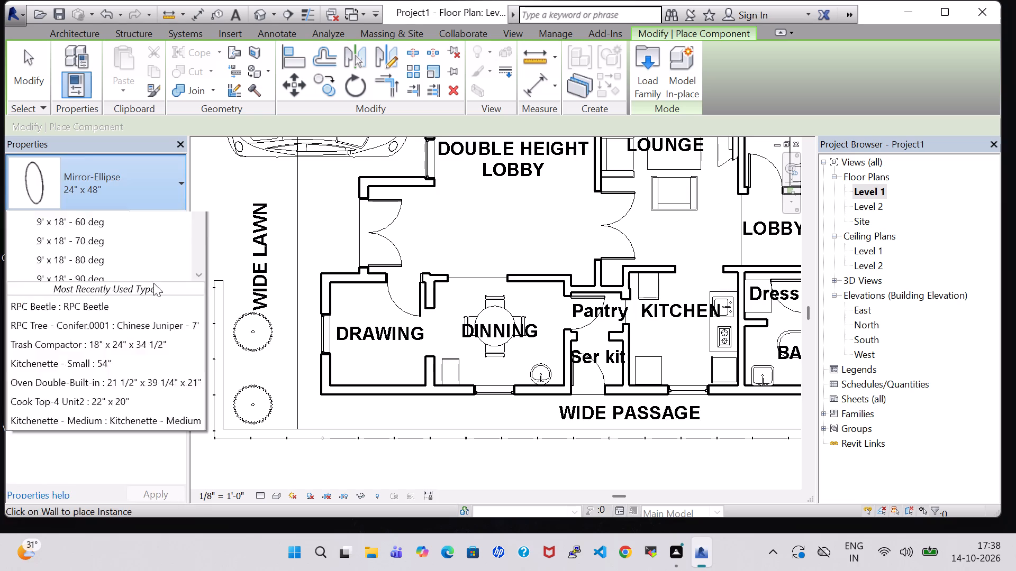
pyautogui.scroll(3, 116, 325)
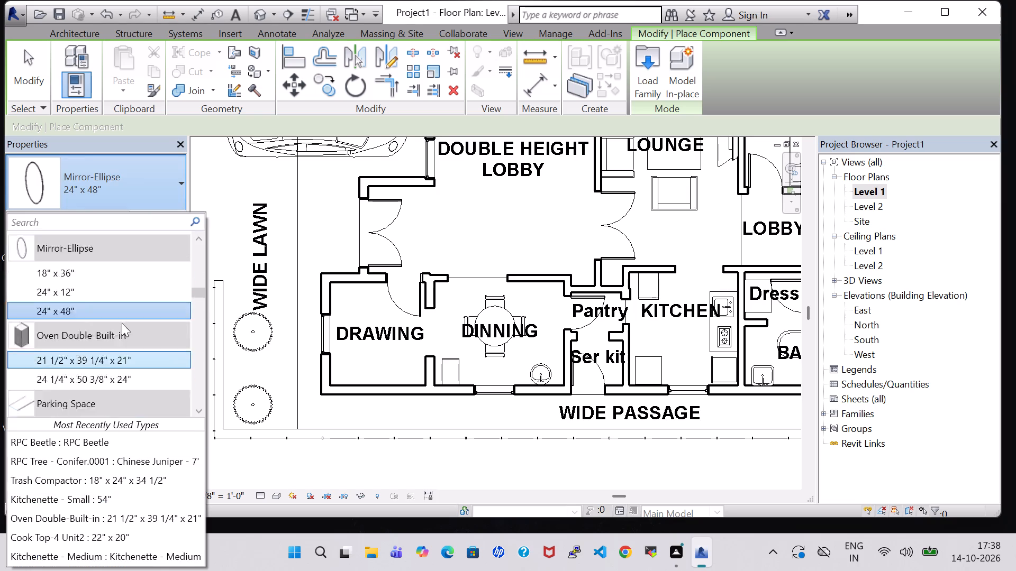
pyautogui.scroll(8, 122, 323)
pyautogui.scroll(-2, 126, 325)
pyautogui.scroll(4, 126, 325)
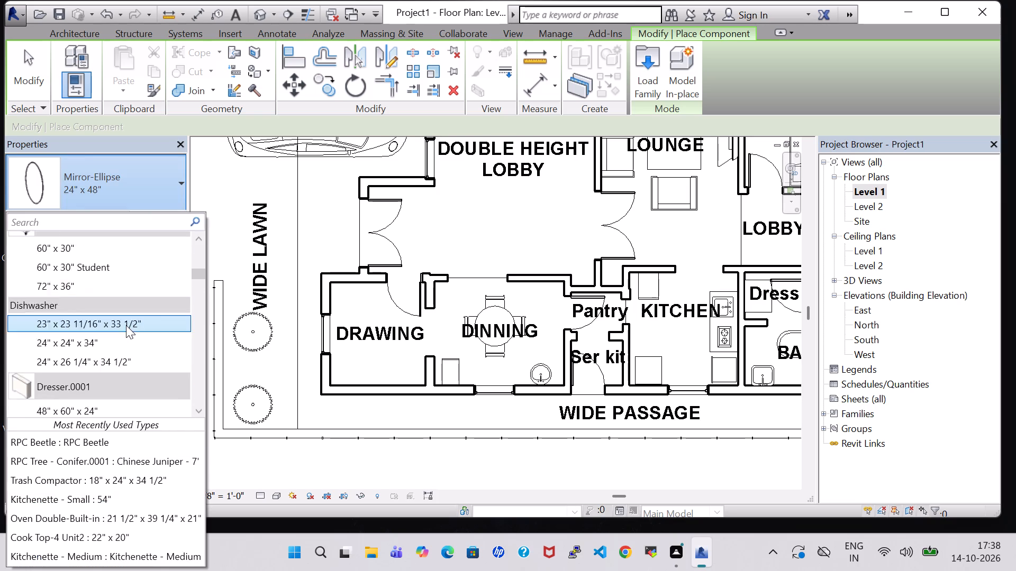
pyautogui.scroll(7, 126, 325)
pyautogui.scroll(-6, 126, 329)
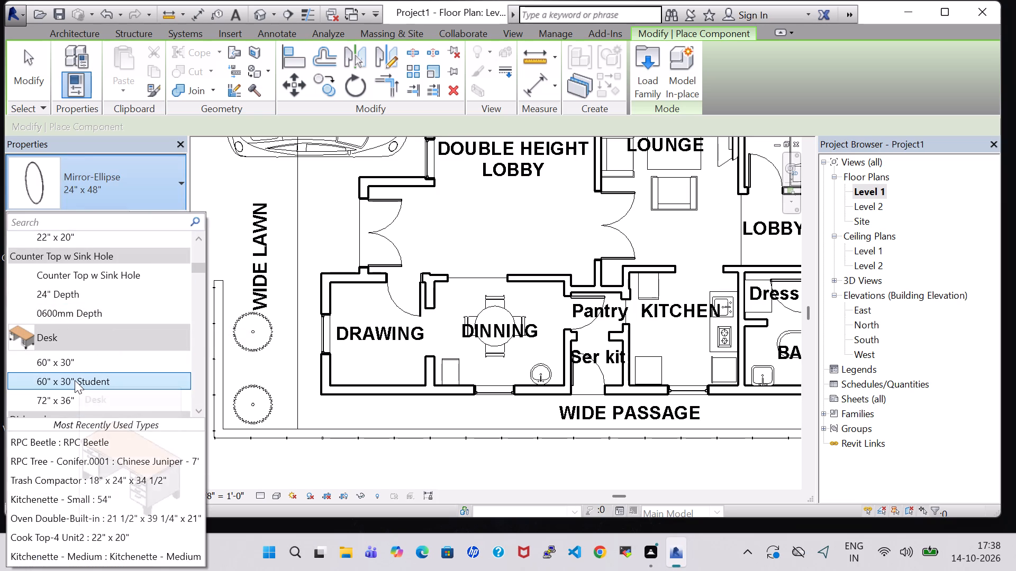
pyautogui.click(68, 359)
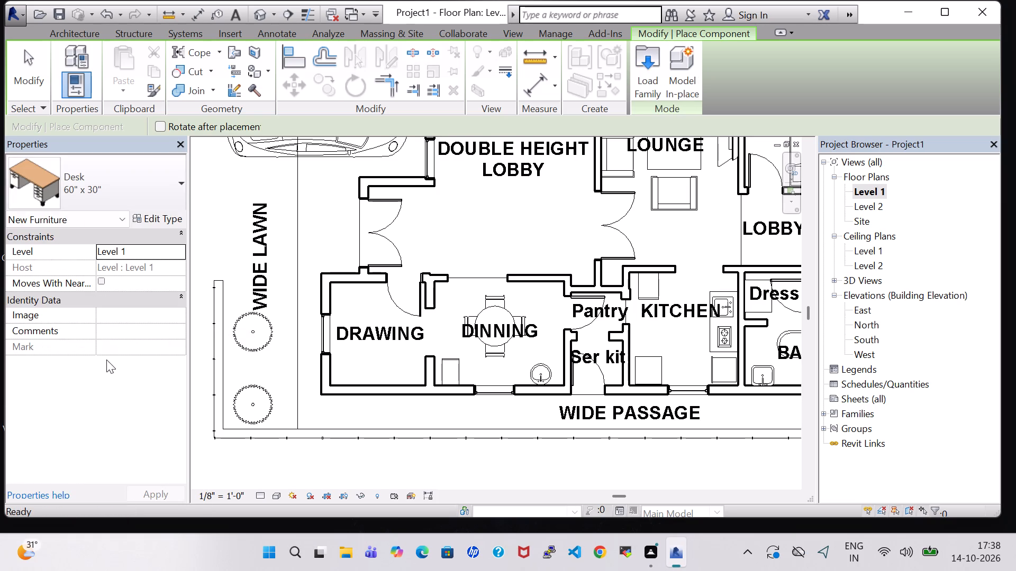
pyautogui.press('space')
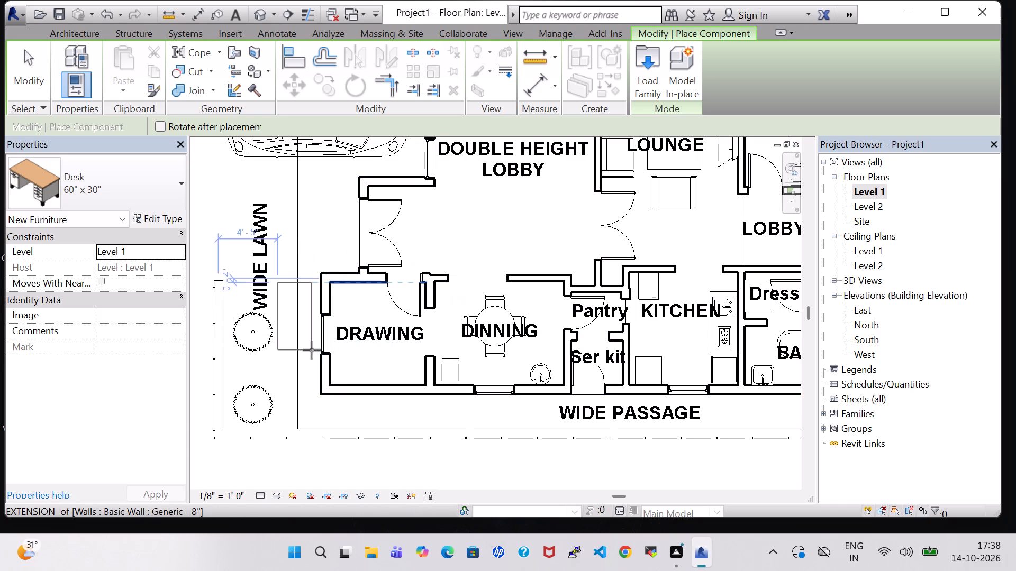
pyautogui.scroll(2, 377, 365)
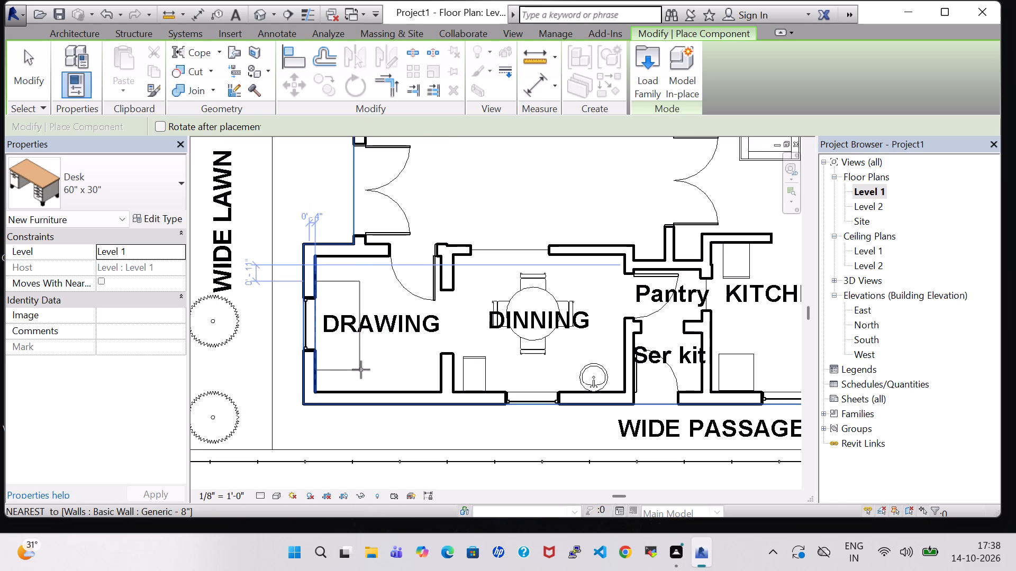
pyautogui.press('space')
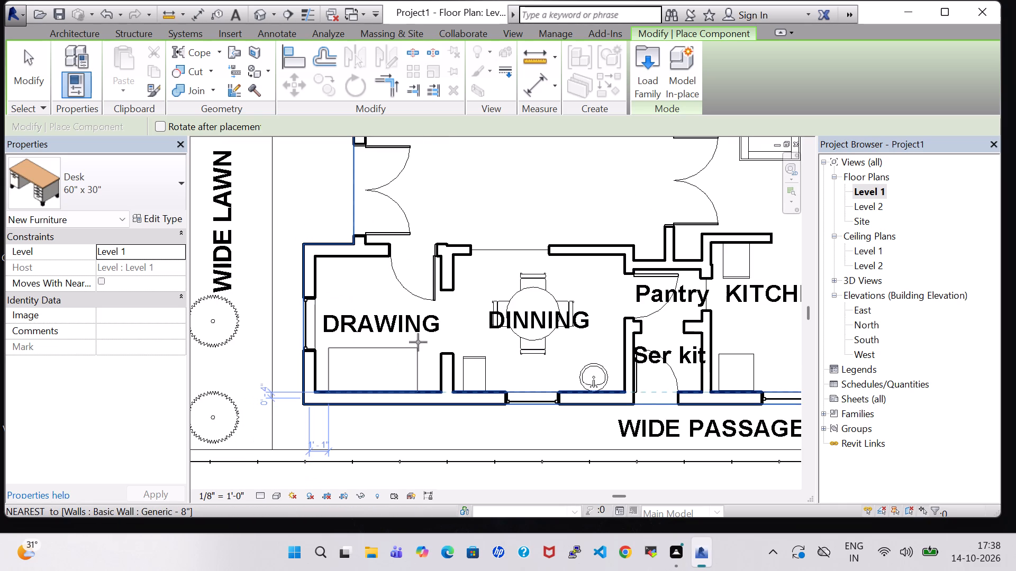
pyautogui.click(418, 342)
pyautogui.press('Escape')
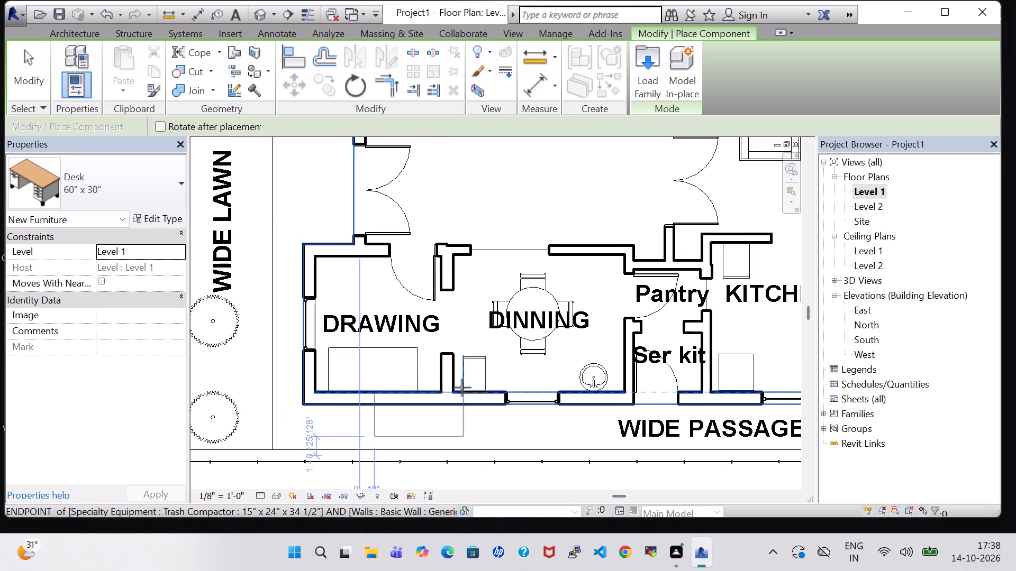
# Load the Chair-Desk family from the Furniture library's Seating folder.
pyautogui.press('Escape')
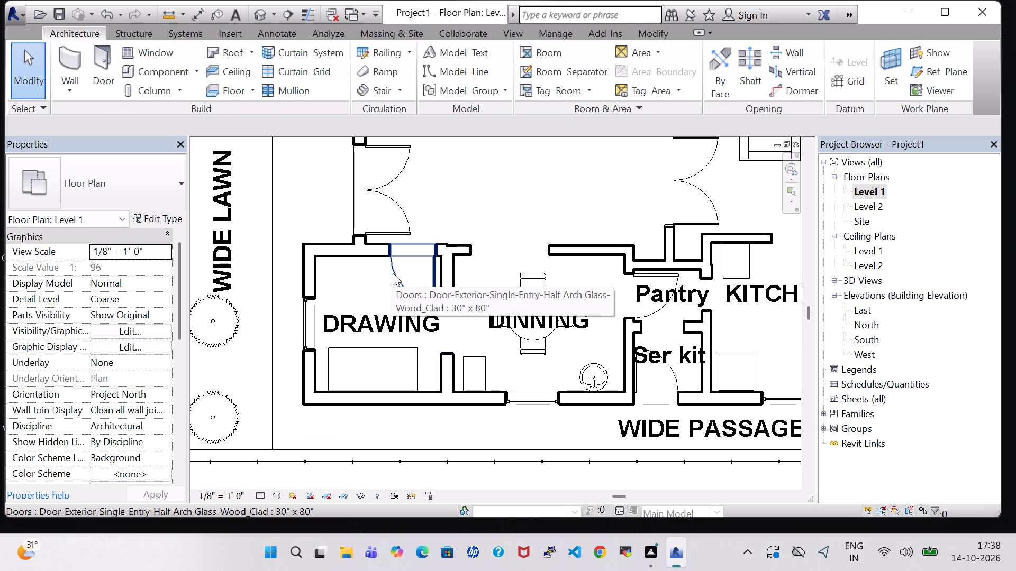
pyautogui.click(134, 69)
pyautogui.click(150, 181)
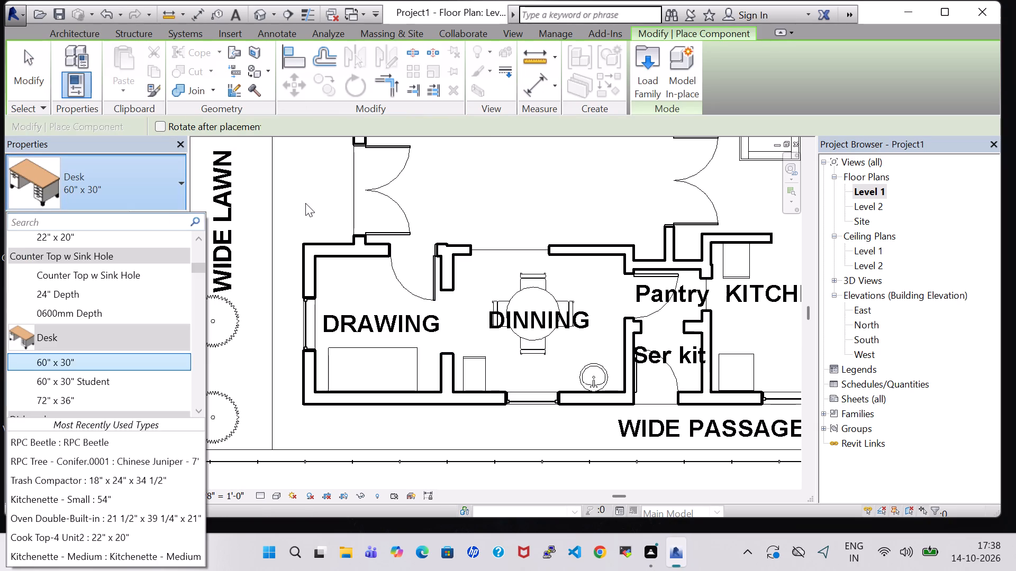
pyautogui.click(305, 193)
pyautogui.click(647, 89)
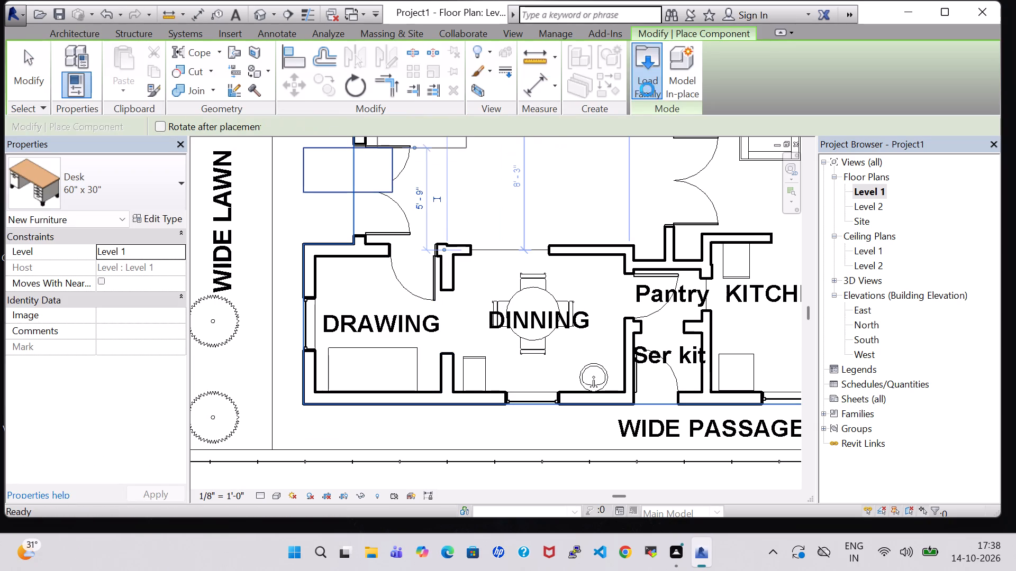
pyautogui.scroll(-1, 645, 263)
pyautogui.doubleClick(592, 223)
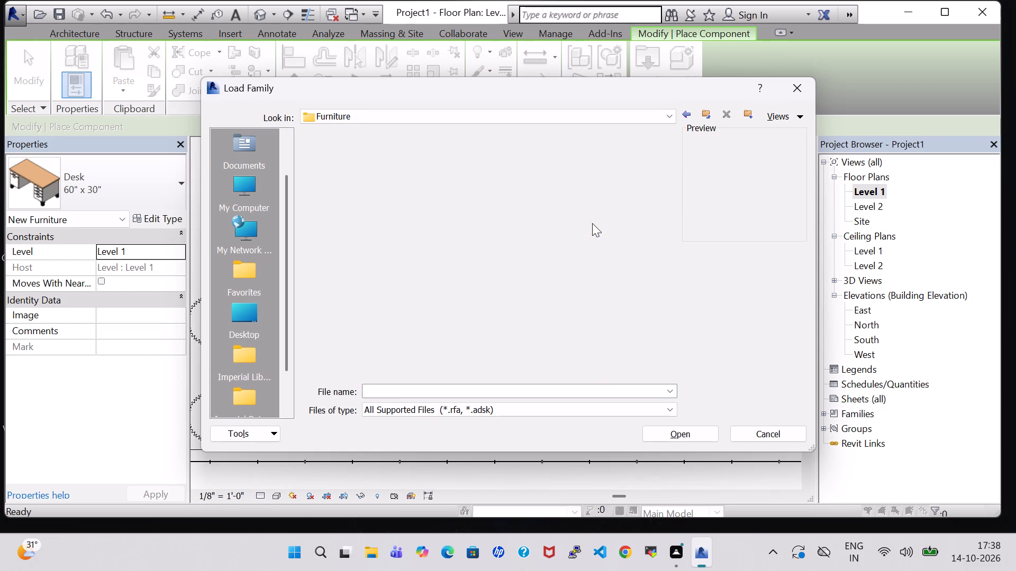
pyautogui.doubleClick(516, 168)
pyautogui.click(683, 114)
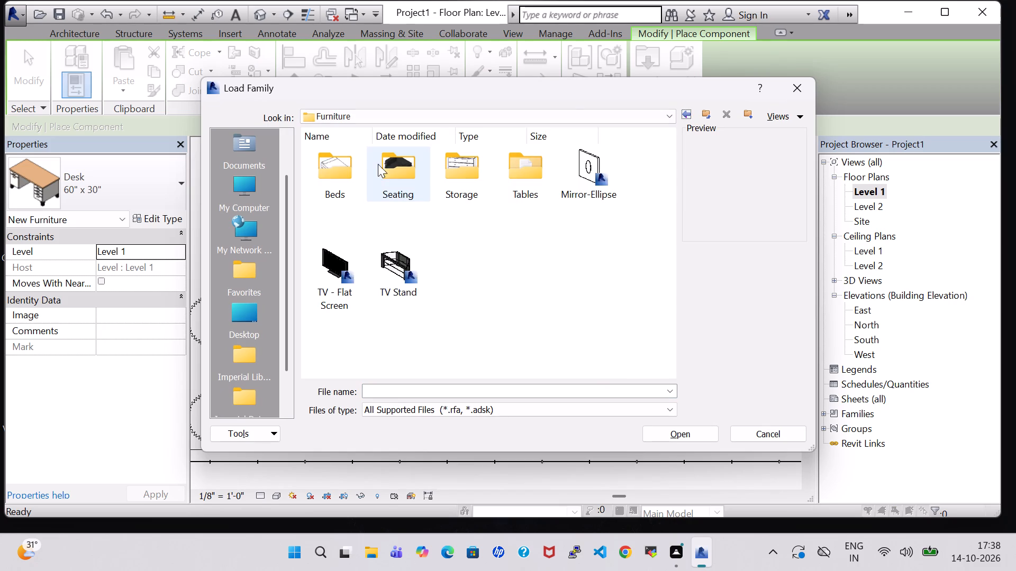
pyautogui.doubleClick(374, 167)
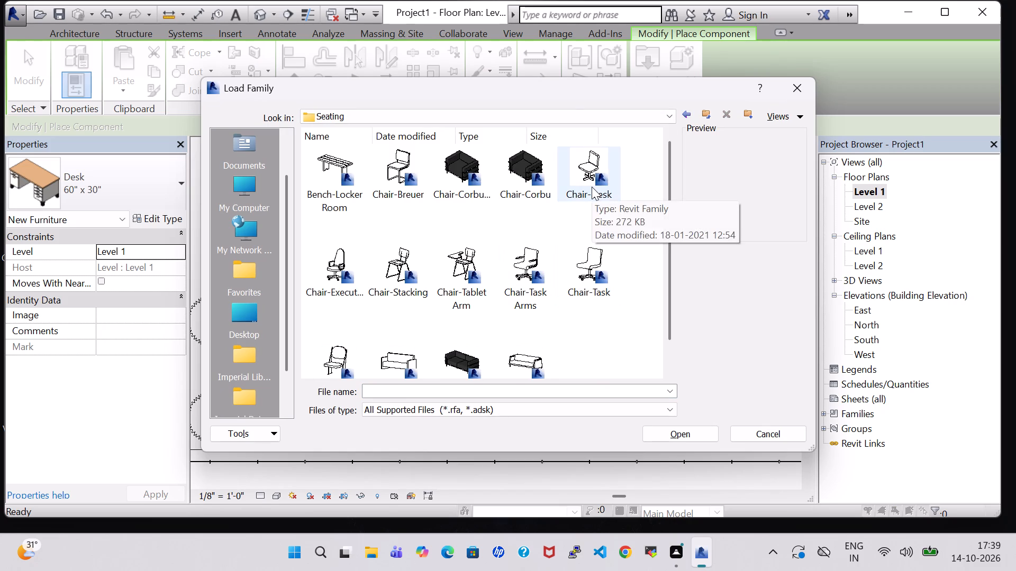
pyautogui.click(528, 268)
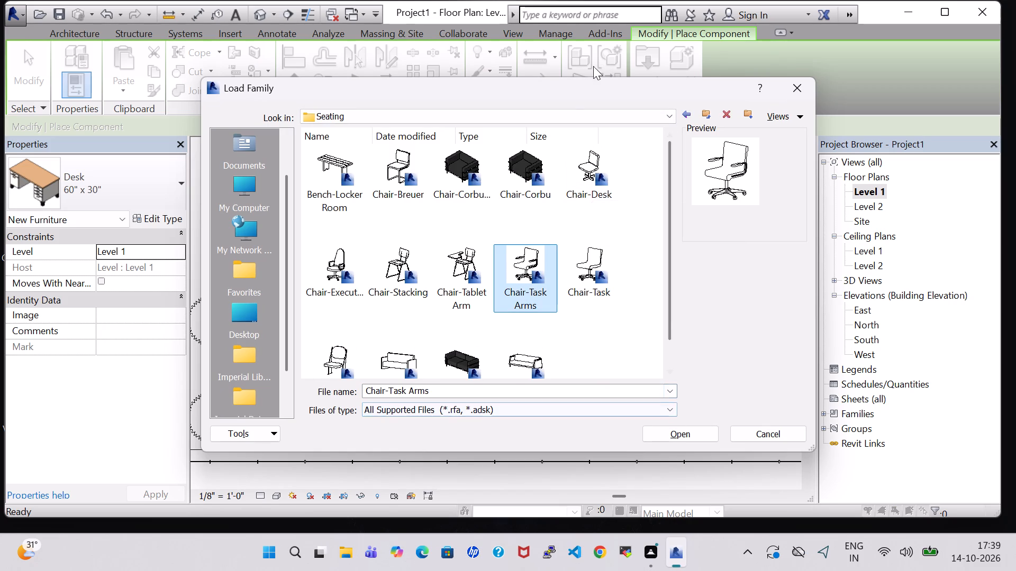
pyautogui.click(582, 156)
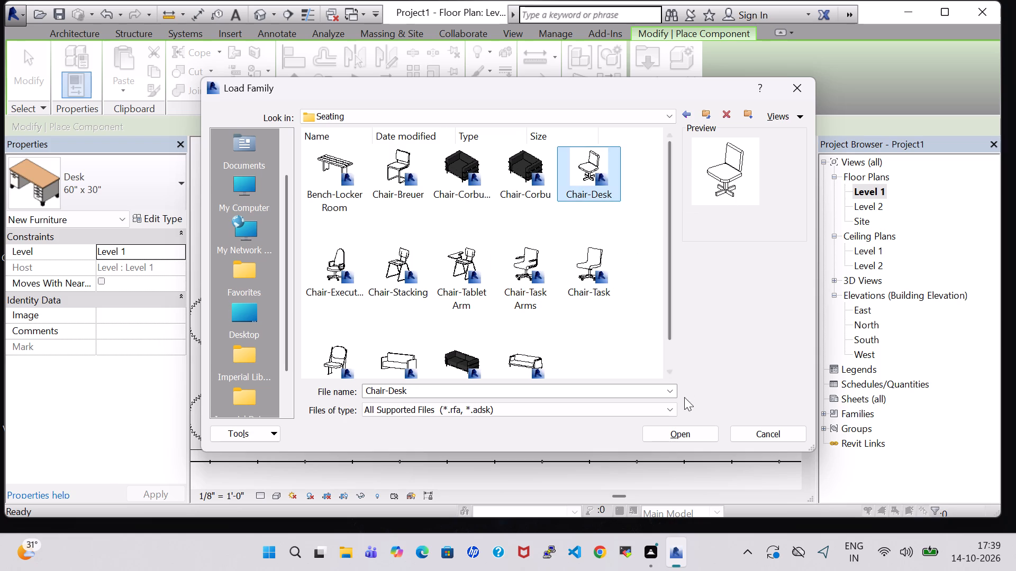
pyautogui.click(689, 428)
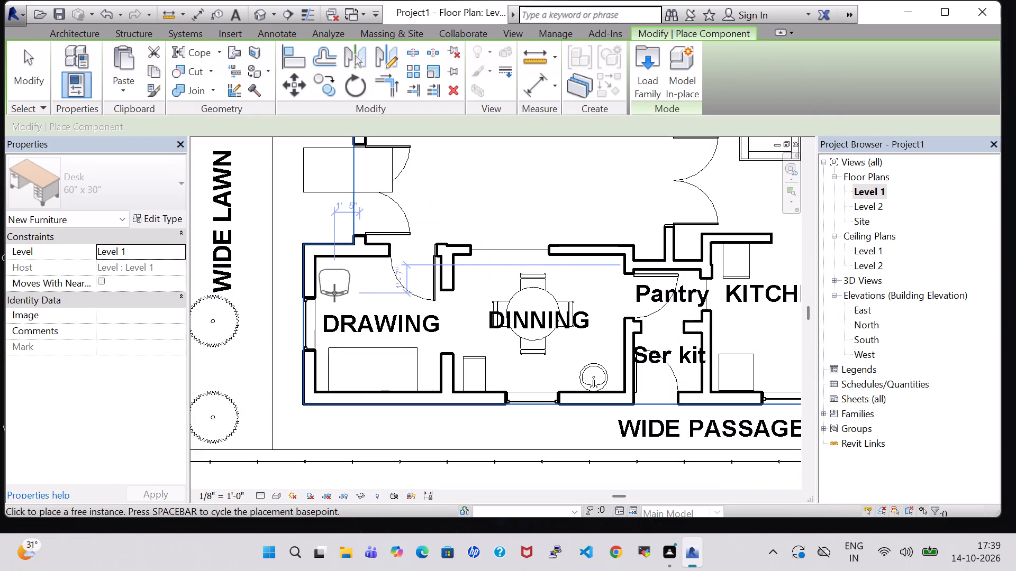
# Place two Chair-Desk chairs side by side in the DRAWING room, on the room side of the desk and facing it.
pyautogui.scroll(4, 334, 293)
pyautogui.press('space')
pyautogui.press('space')
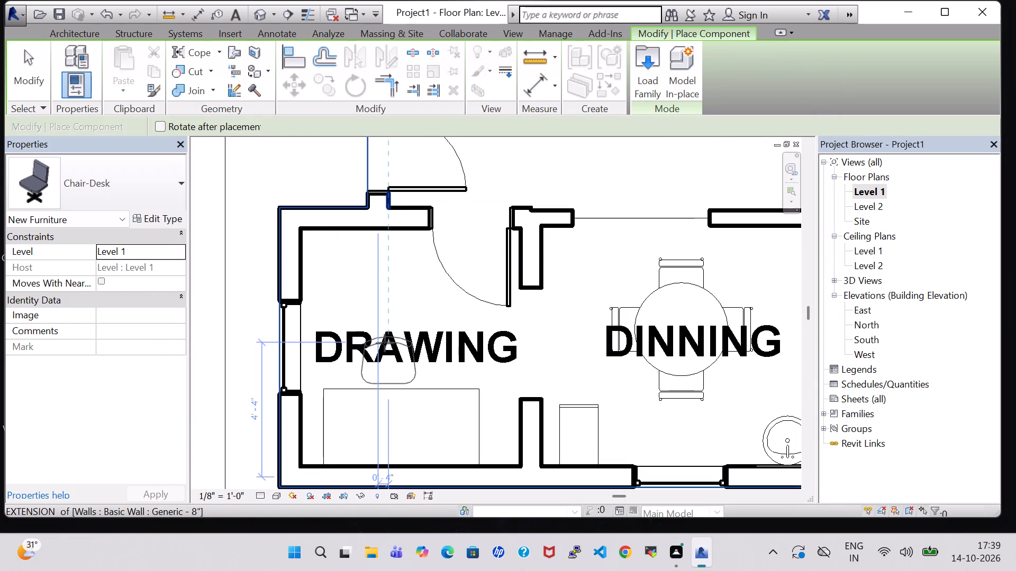
pyautogui.click(357, 340)
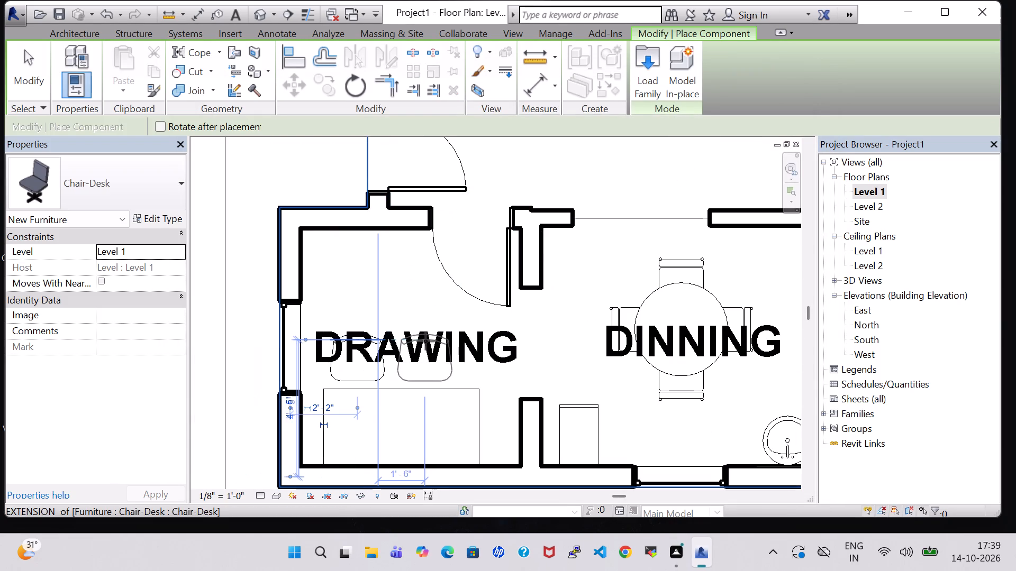
pyautogui.click(425, 341)
pyautogui.press('Escape')
pyautogui.press('Escape')
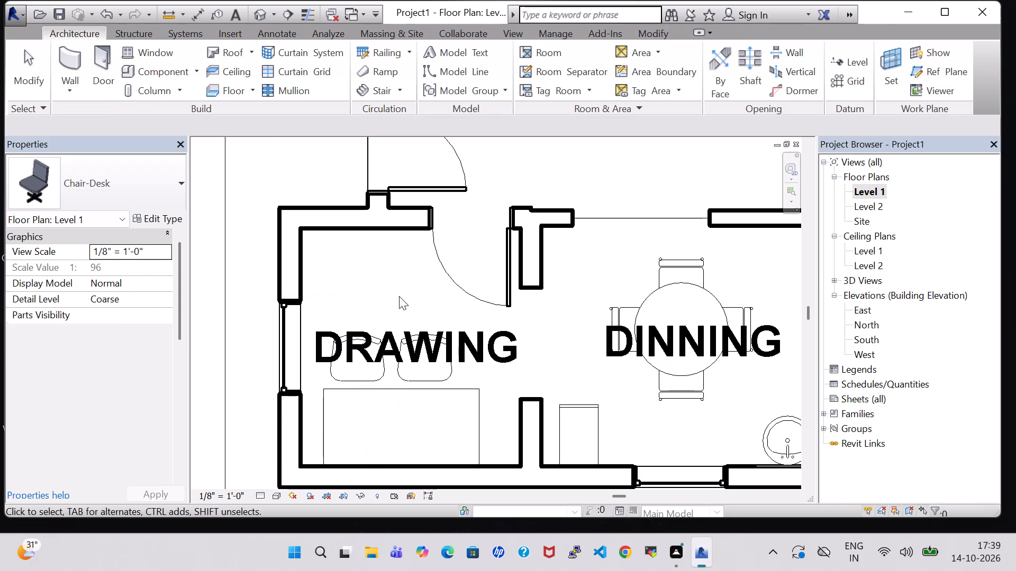
# Load the Chair-Corbu family from the Furniture library's Seating folder.
pyautogui.click(148, 73)
pyautogui.click(655, 75)
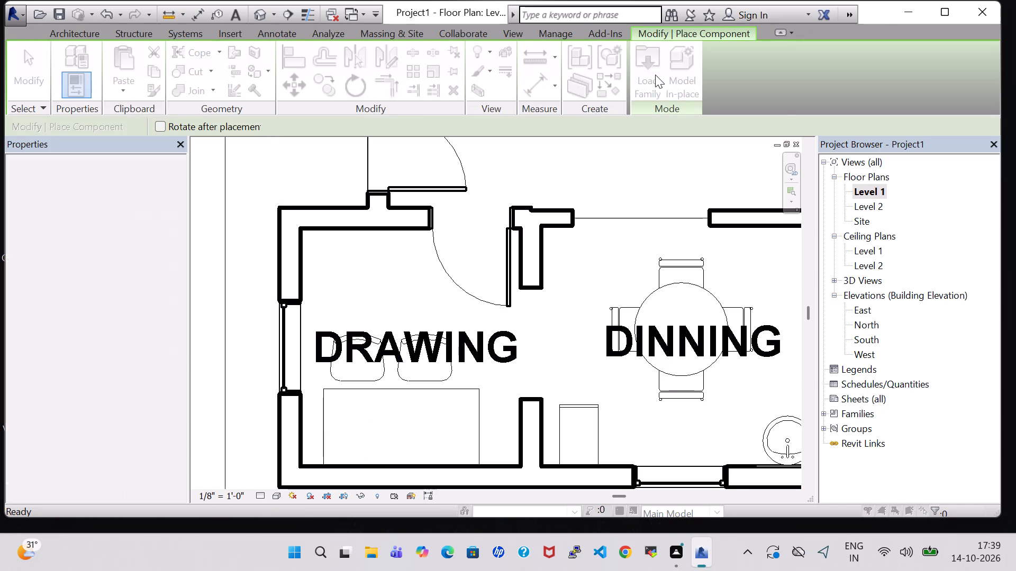
pyautogui.scroll(-2, 683, 291)
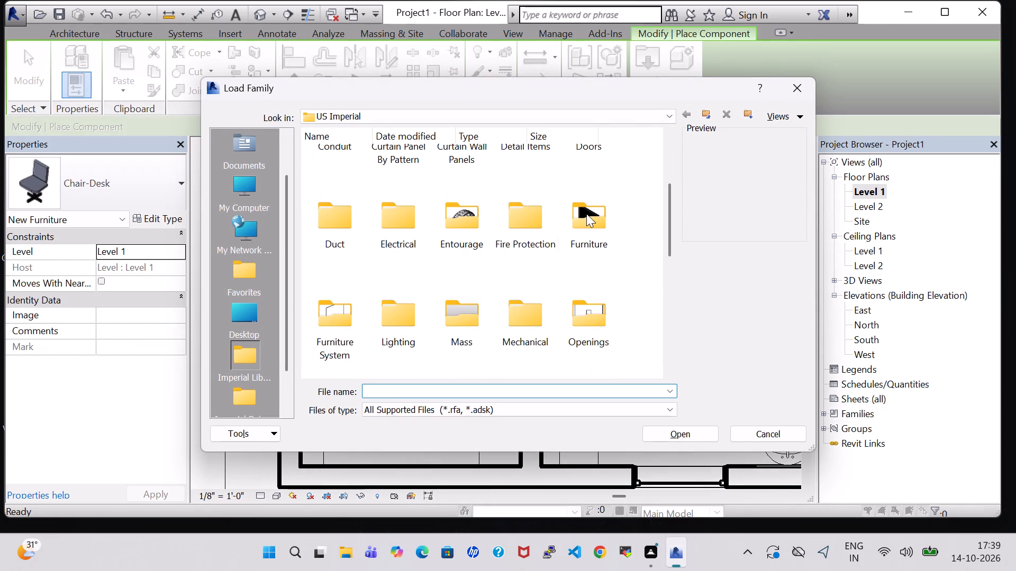
pyautogui.doubleClick(586, 214)
pyautogui.doubleClick(392, 161)
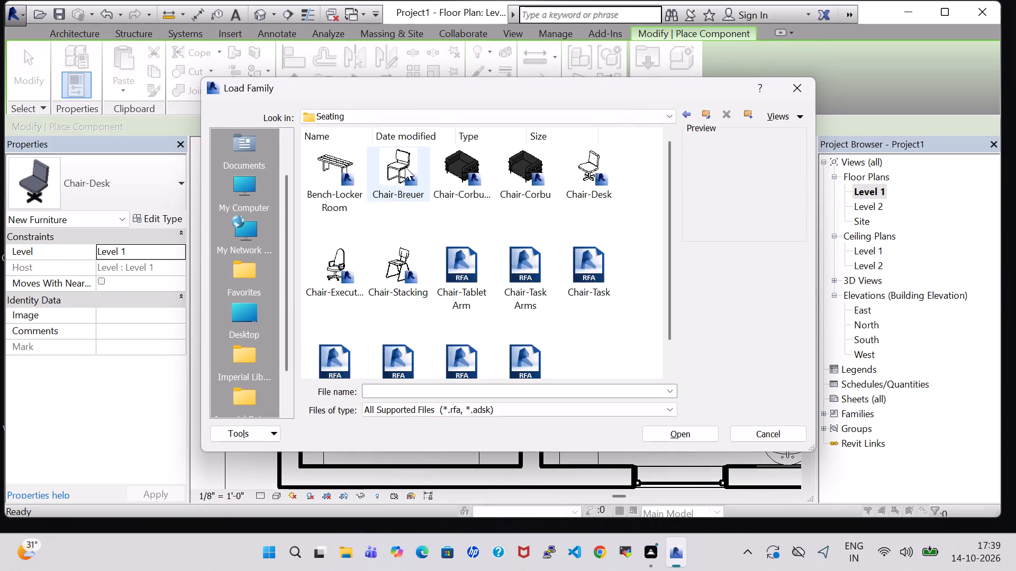
pyautogui.click(507, 175)
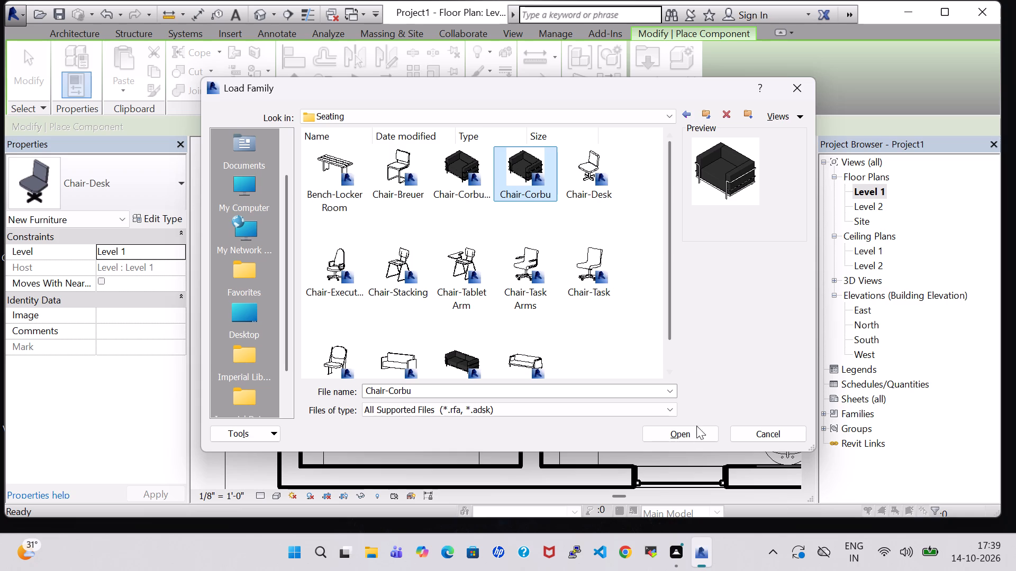
pyautogui.click(697, 436)
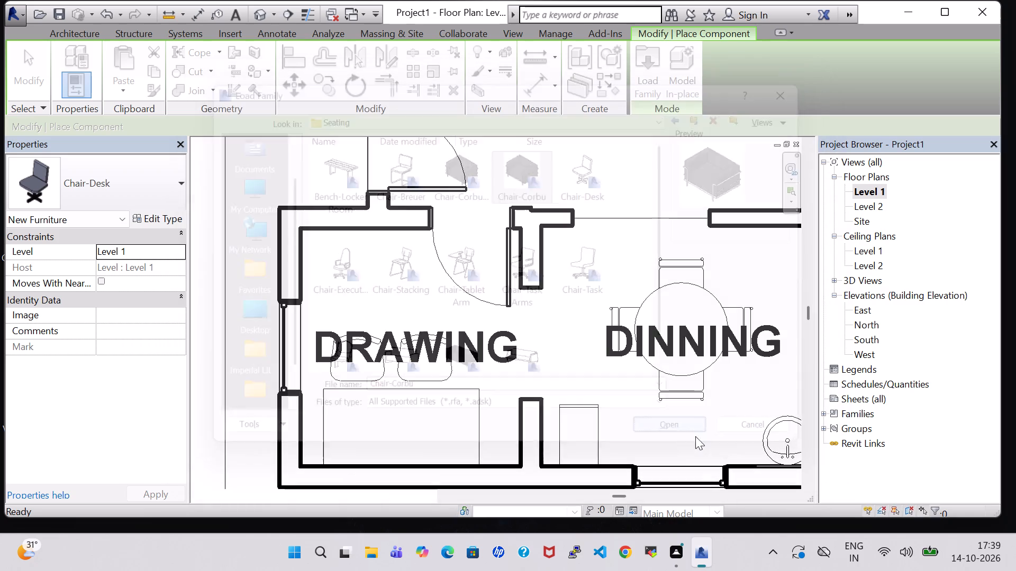
# Place one Chair-Corbu in the DRAWING room against the wall opposite the desk, in the corner beside the door.
pyautogui.click(361, 264)
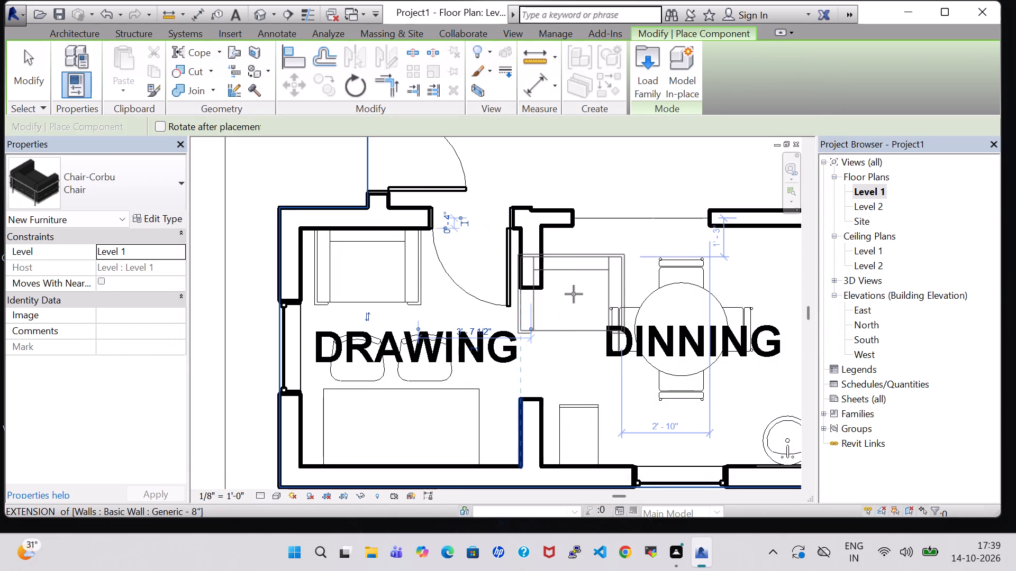
pyautogui.press('Escape')
pyautogui.press('Escape')
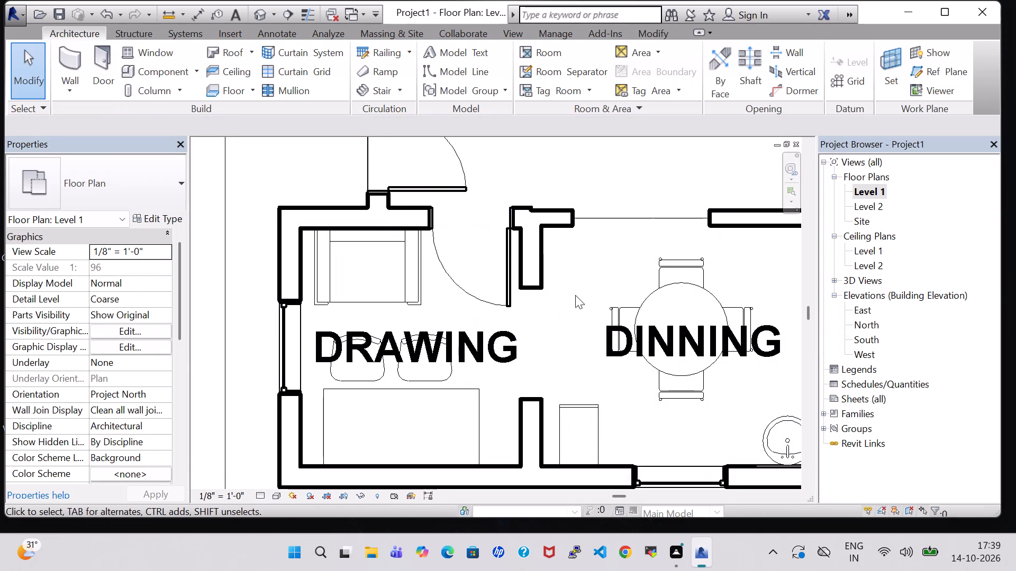
# In the 3D view, delete the stray 60" x 30" desk standing at the main entrance doors.
pyautogui.scroll(-3, 575, 295)
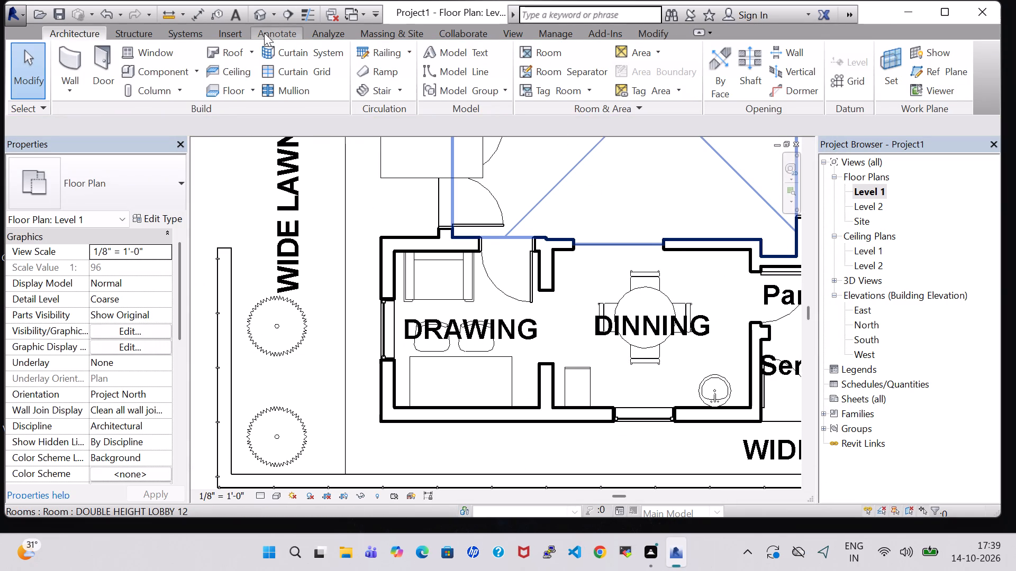
pyautogui.click(261, 20)
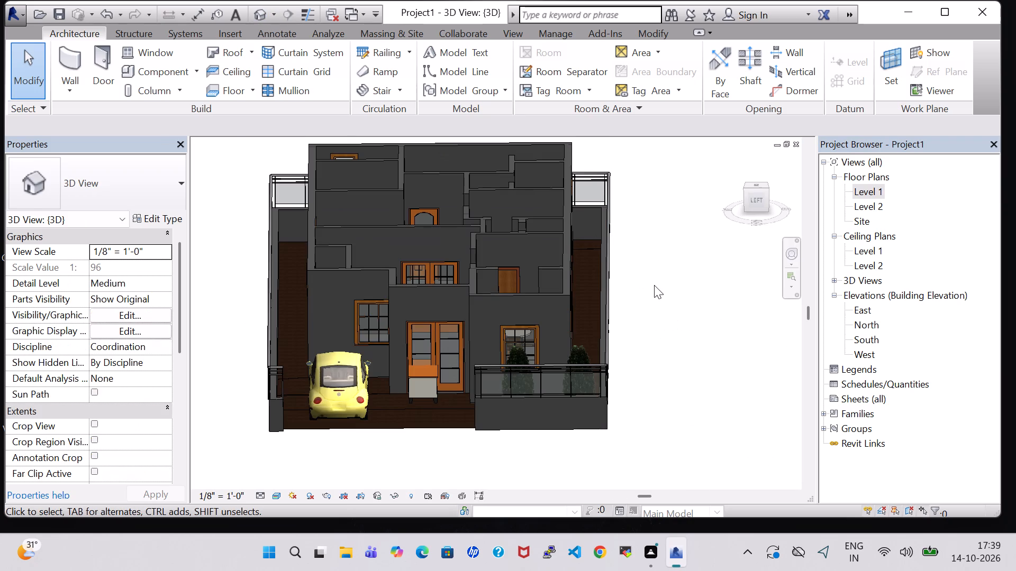
pyautogui.keyDown('shift'); pyautogui.moveTo(660, 263); pyautogui.dragTo(684, 405, button='middle'); pyautogui.keyUp('shift')
pyautogui.moveTo(678, 395); pyautogui.dragTo(658, 233, button='middle')
pyautogui.click(466, 385)
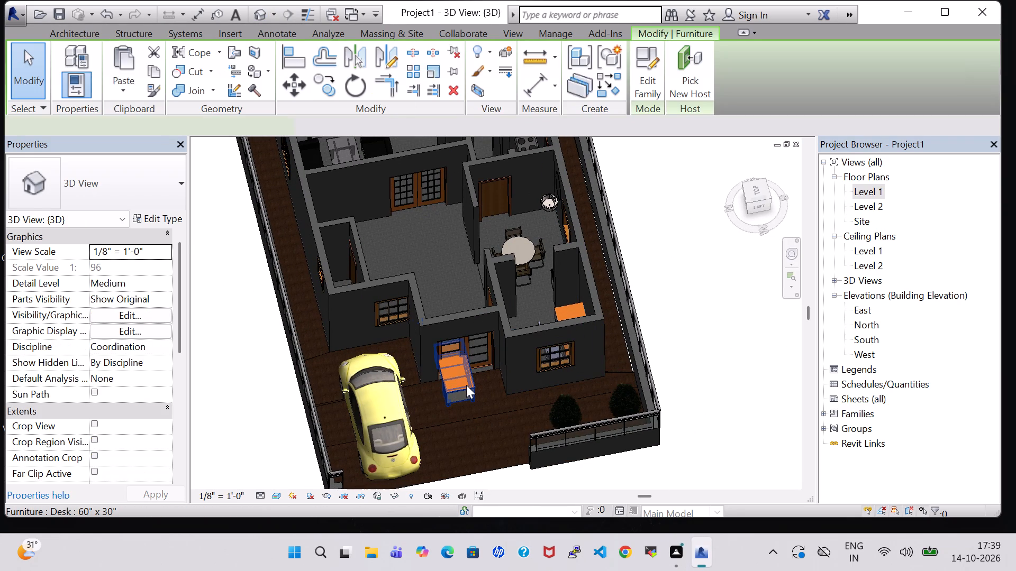
pyautogui.press('Delete')
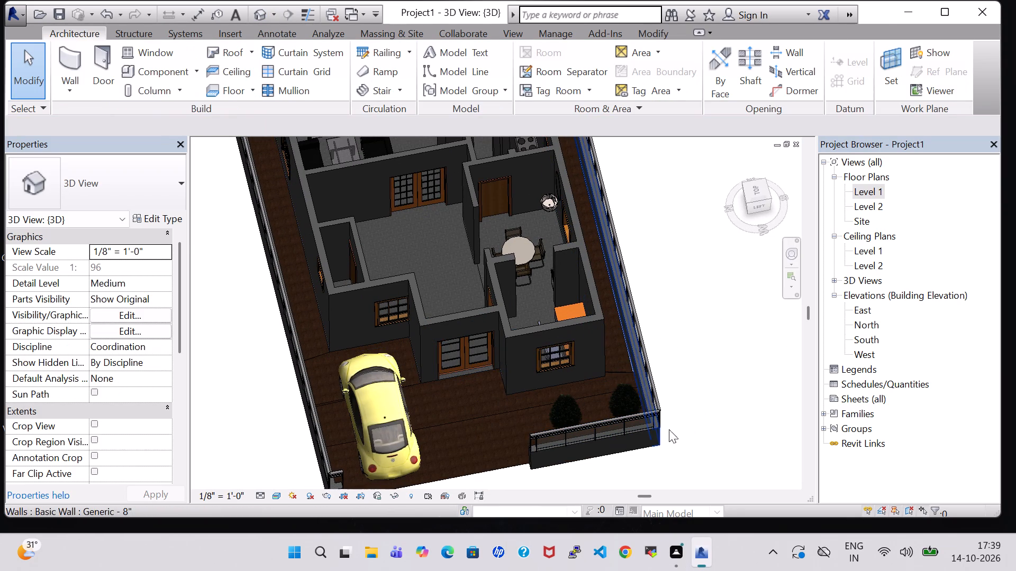
# Examine the drawing room furniture and the other furnished rooms from above and from several sides in 3D.
pyautogui.keyDown('shift'); pyautogui.moveTo(676, 348); pyautogui.dragTo(763, 374, button='middle'); pyautogui.keyUp('shift')
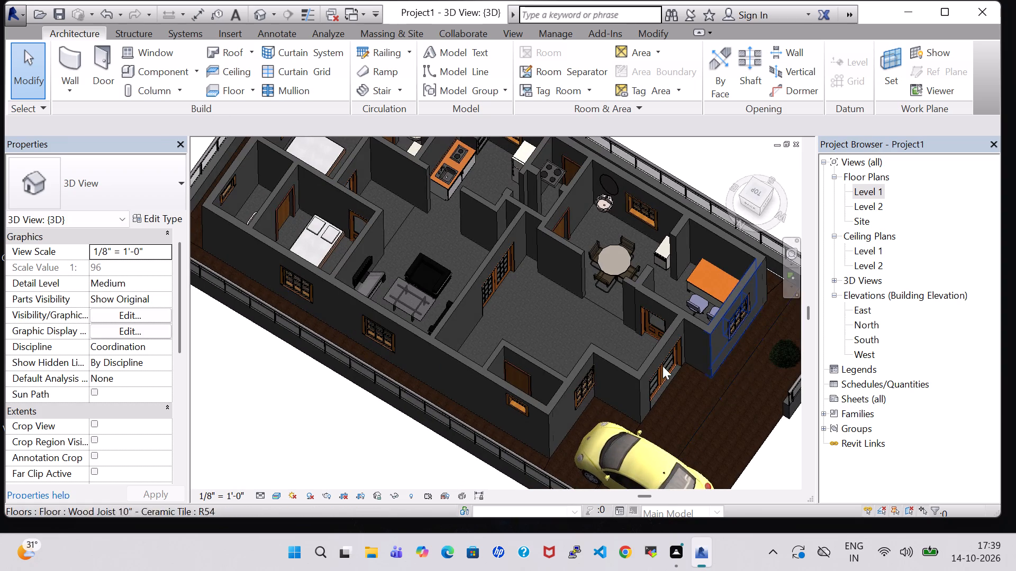
pyautogui.keyDown('shift'); pyautogui.moveTo(555, 323); pyautogui.dragTo(645, 360, button='middle'); pyautogui.keyUp('shift')
pyautogui.moveTo(728, 298); pyautogui.dragTo(660, 321, button='middle')
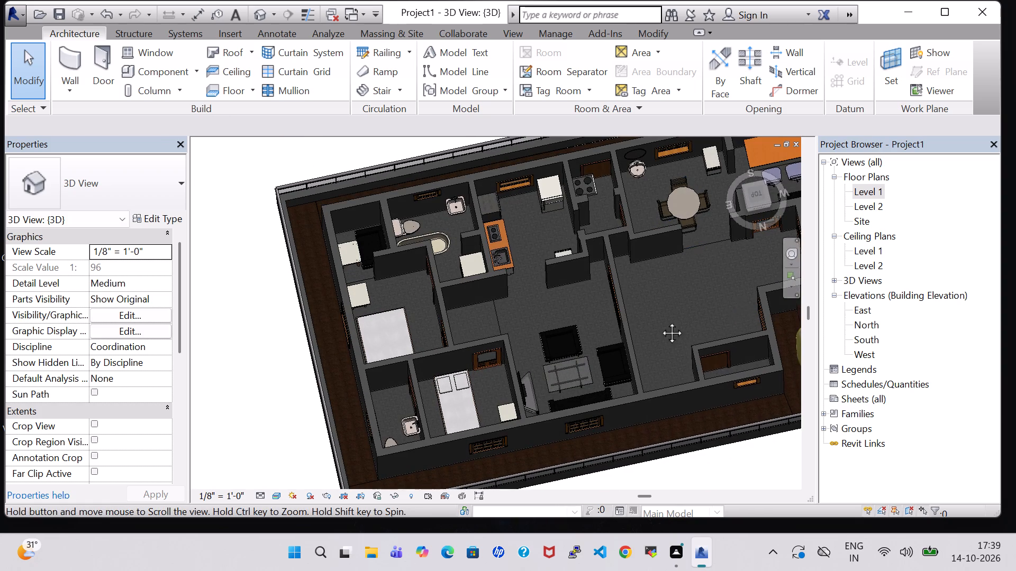
pyautogui.moveTo(660, 321); pyautogui.dragTo(600, 345, button='middle')
pyautogui.keyDown('shift'); pyautogui.moveTo(603, 331); pyautogui.dragTo(591, 377, button='middle'); pyautogui.keyUp('shift')
pyautogui.keyDown('shift'); pyautogui.moveTo(597, 370); pyautogui.dragTo(567, 400, button='middle'); pyautogui.keyUp('shift')
pyautogui.keyDown('shift'); pyautogui.moveTo(601, 397); pyautogui.dragTo(594, 340, button='middle'); pyautogui.keyUp('shift')
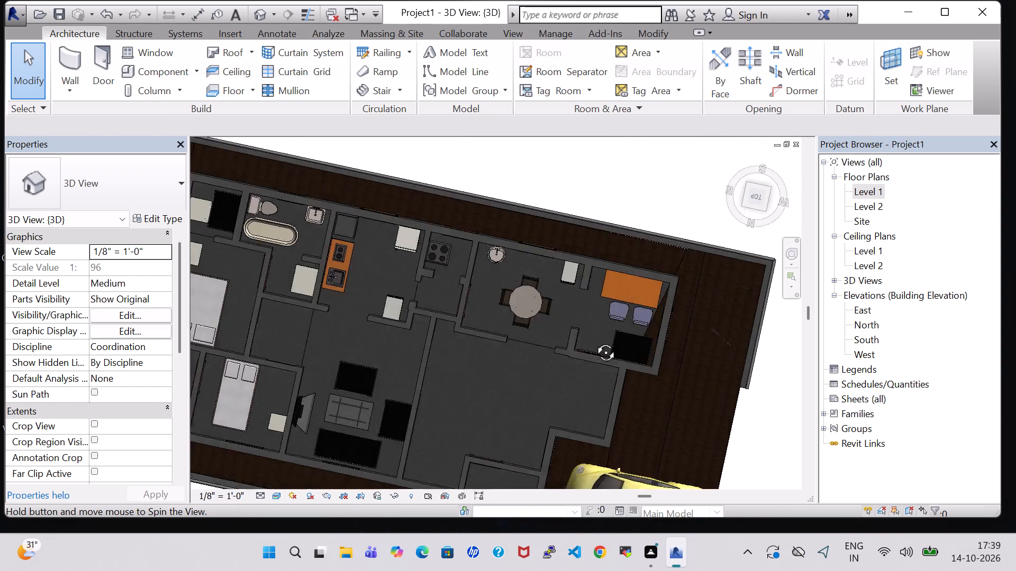
pyautogui.keyDown('shift'); pyautogui.moveTo(594, 340); pyautogui.dragTo(620, 258, button='middle'); pyautogui.keyUp('shift')
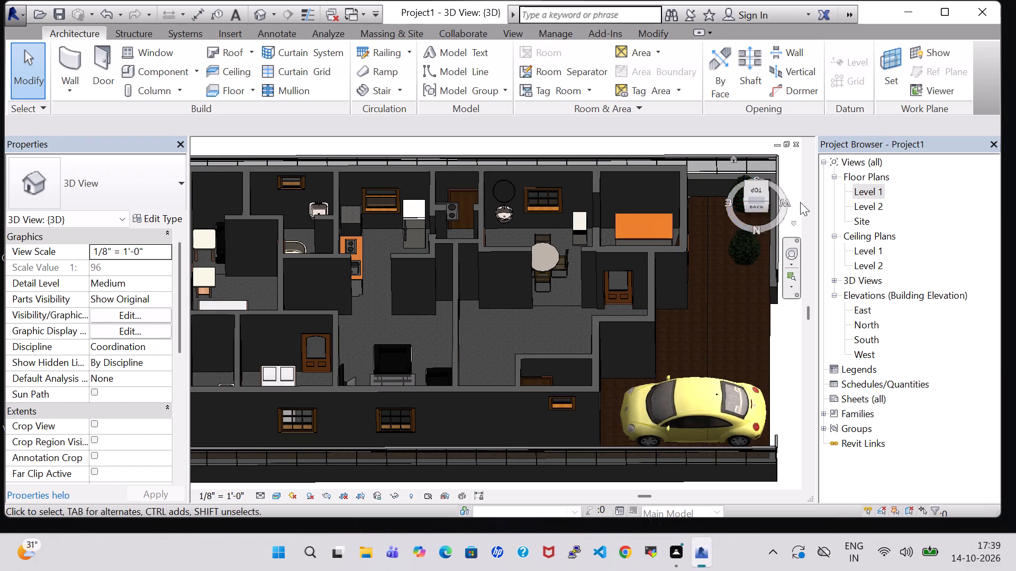
# In the Level 1 floor plan, nudge the WIDE LAWN room tag up, away from the trees.
pyautogui.doubleClick(875, 190)
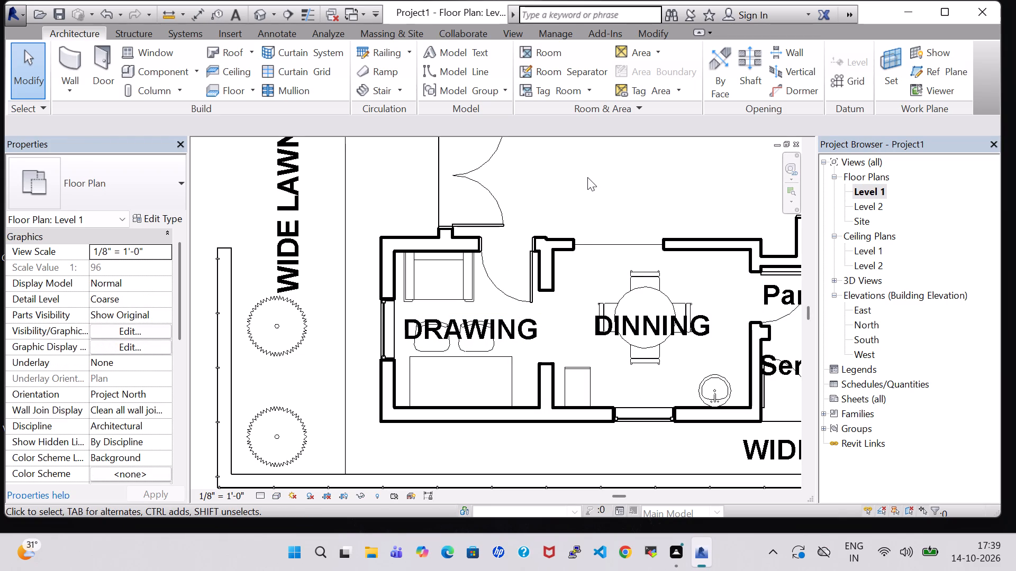
pyautogui.scroll(-2, 587, 177)
pyautogui.moveTo(587, 177); pyautogui.dragTo(528, 228, button='middle')
pyautogui.scroll(-3, 528, 228)
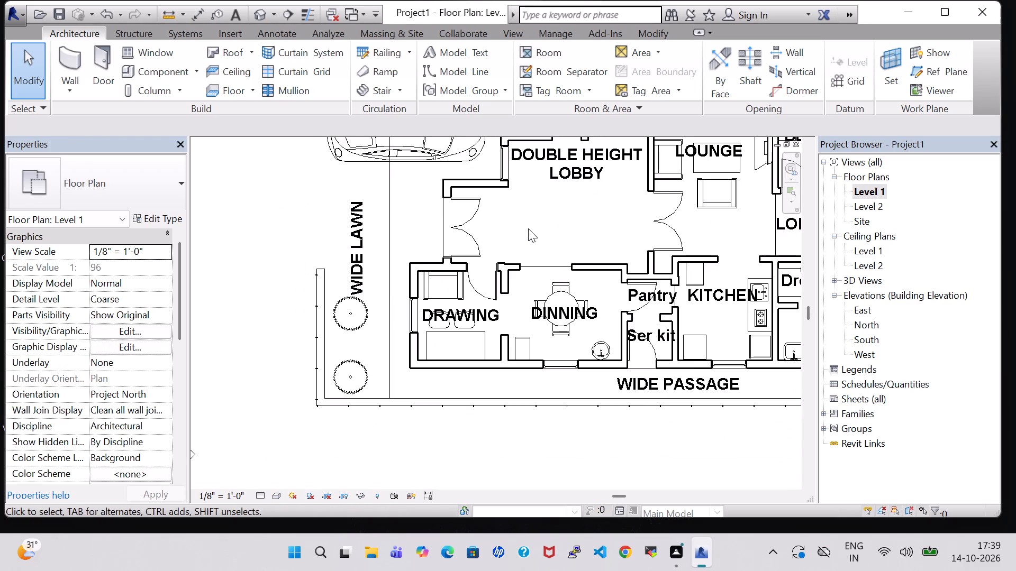
pyautogui.moveTo(528, 228); pyautogui.dragTo(476, 246, button='middle')
pyautogui.scroll(-1, 528, 228)
pyautogui.scroll(-2, 476, 246)
pyautogui.moveTo(478, 247); pyautogui.dragTo(415, 300, button='middle')
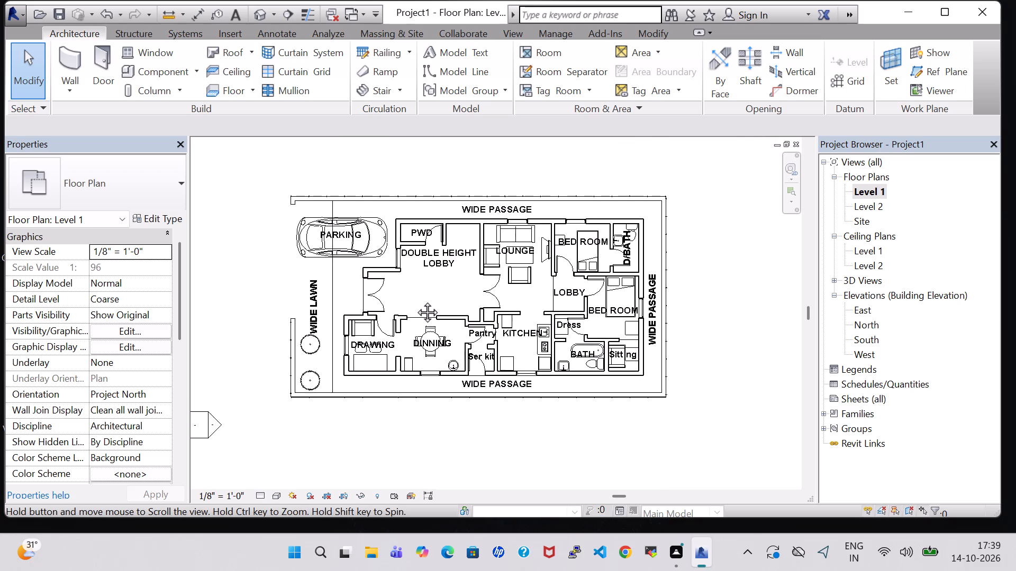
pyautogui.moveTo(415, 300); pyautogui.dragTo(434, 308, button='middle')
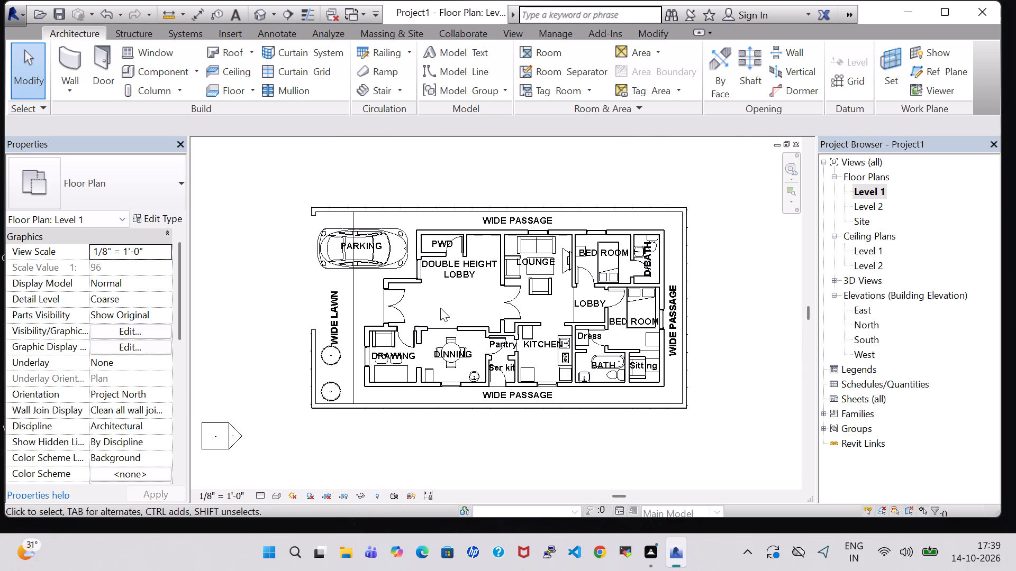
pyautogui.scroll(1, 727, 297)
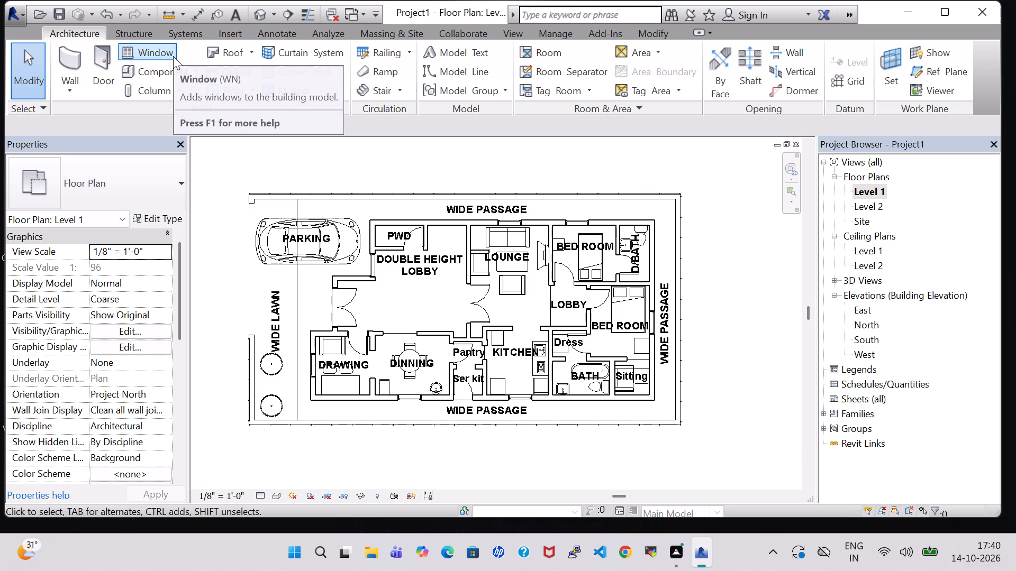
pyautogui.click(723, 272)
pyautogui.moveTo(723, 272); pyautogui.dragTo(738, 263, button='middle')
pyautogui.click(300, 323)
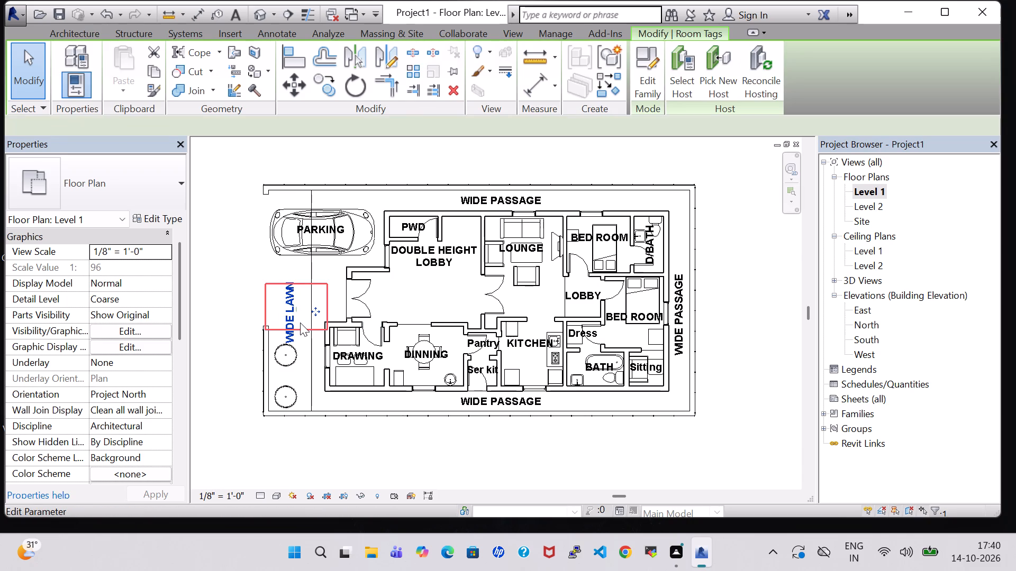
pyautogui.press('Up')
pyautogui.press('Up')
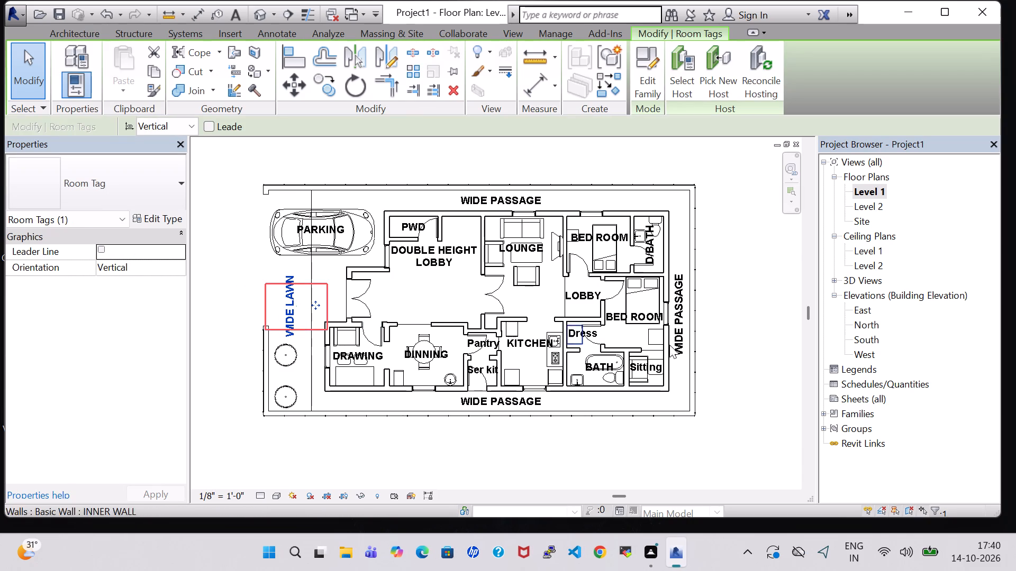
pyautogui.click(749, 311)
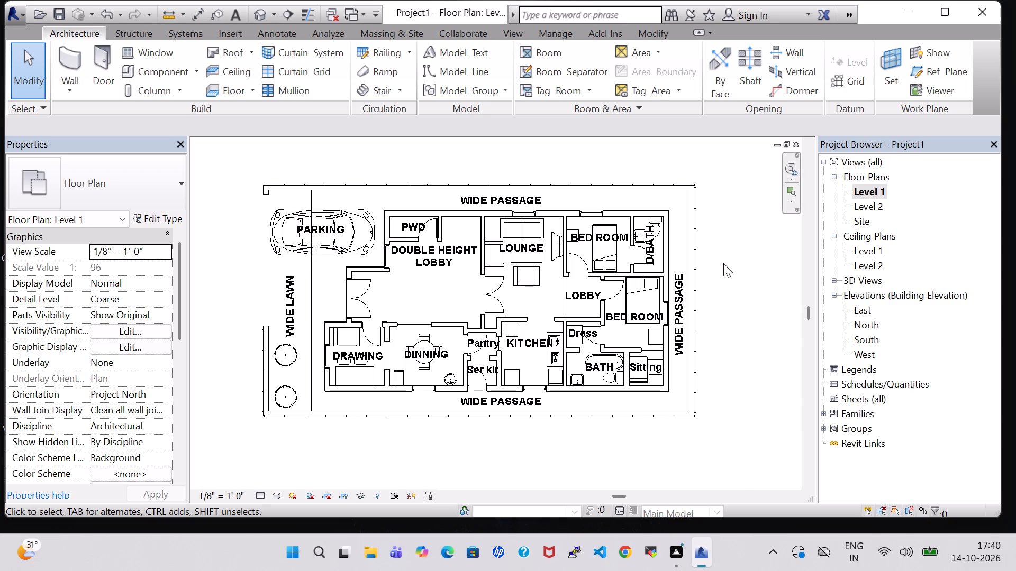
# Place a Chair-Corbu in the open middle of the DOUBLE HEIGHT LOBBY, its back toward the DINNING room.
pyautogui.moveTo(703, 263); pyautogui.dragTo(703, 271, button='middle')
pyautogui.scroll(2, 703, 271)
pyautogui.moveTo(703, 271); pyautogui.dragTo(727, 273, button='middle')
pyautogui.scroll(-1, 727, 273)
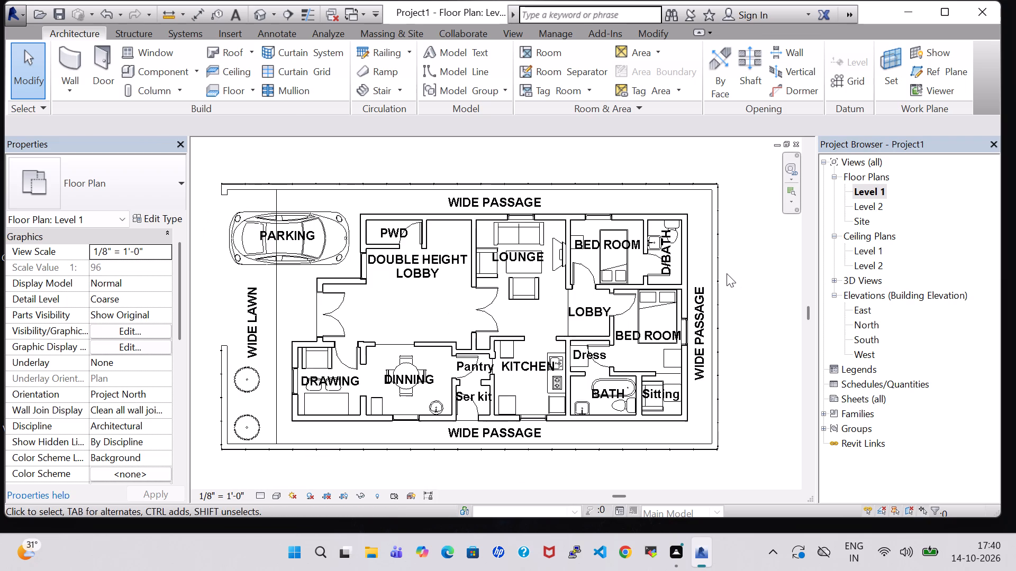
pyautogui.moveTo(727, 273); pyautogui.dragTo(746, 269, button='middle')
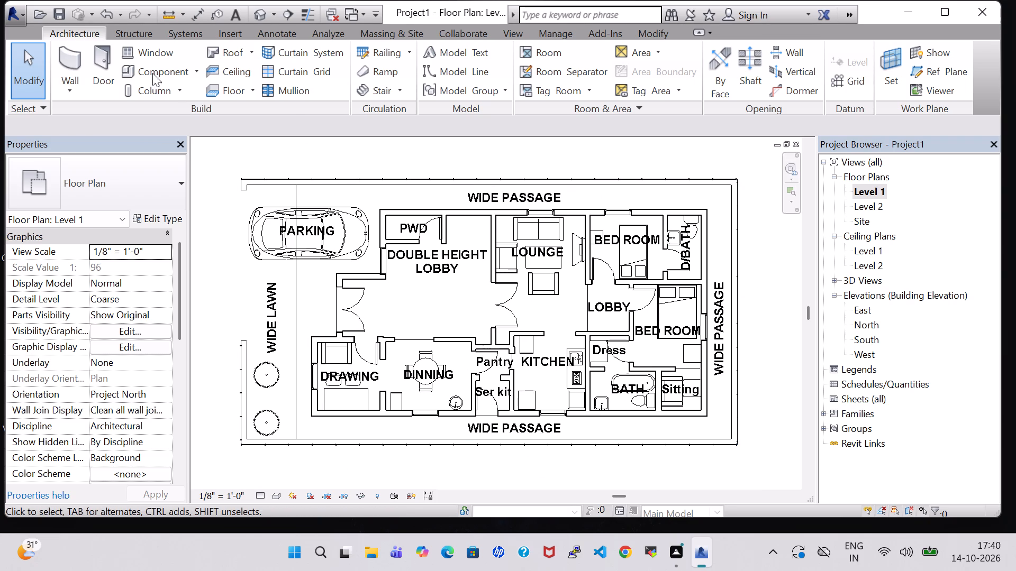
pyautogui.click(149, 68)
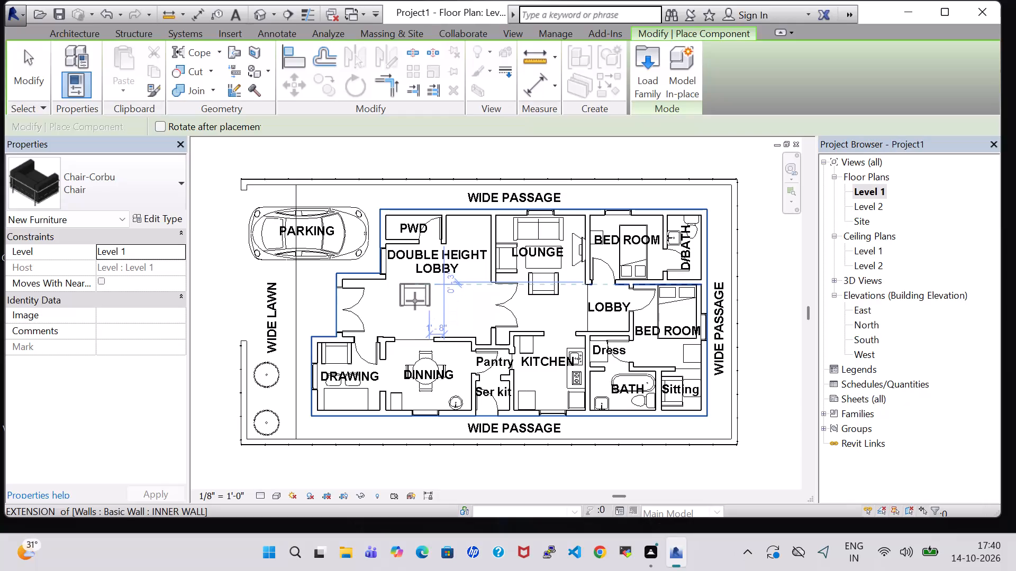
pyautogui.hscroll(-1, 415, 301)
pyautogui.press('space')
pyautogui.press('space')
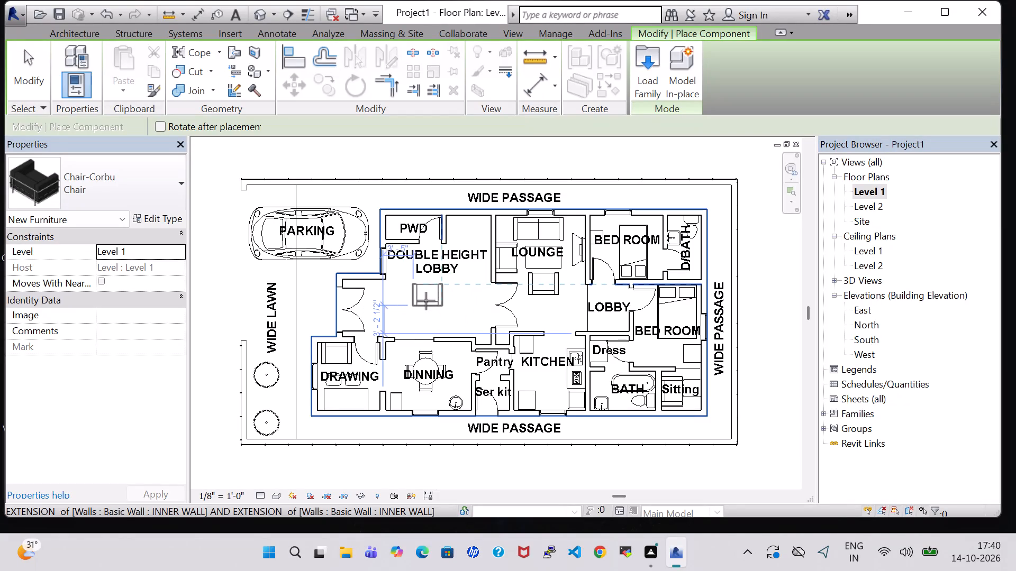
pyautogui.click(425, 303)
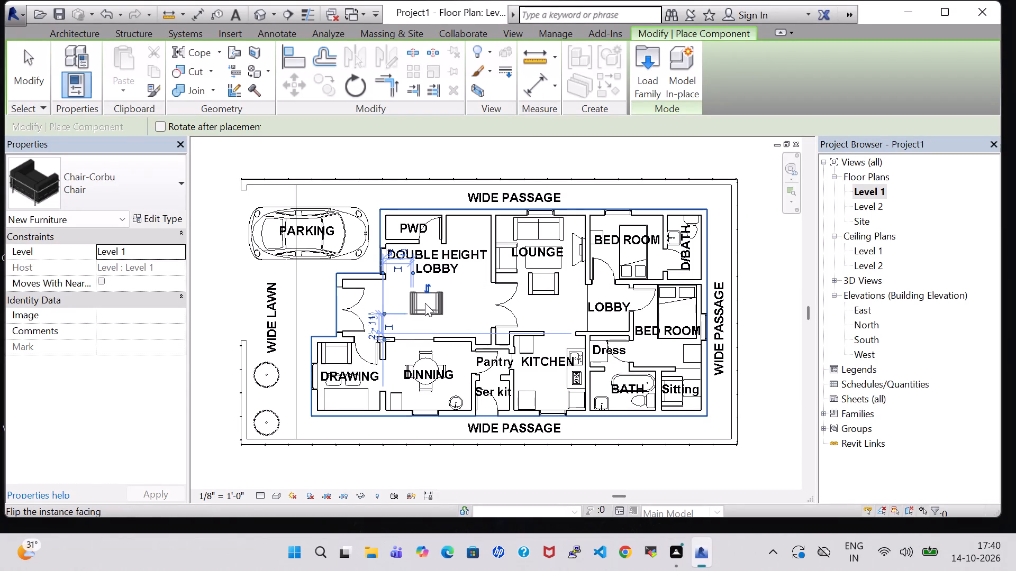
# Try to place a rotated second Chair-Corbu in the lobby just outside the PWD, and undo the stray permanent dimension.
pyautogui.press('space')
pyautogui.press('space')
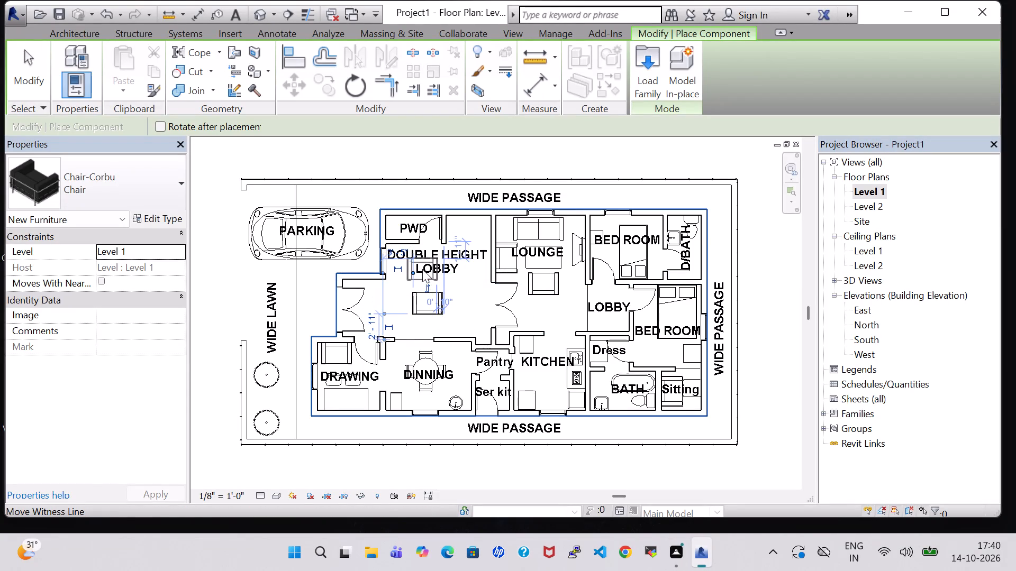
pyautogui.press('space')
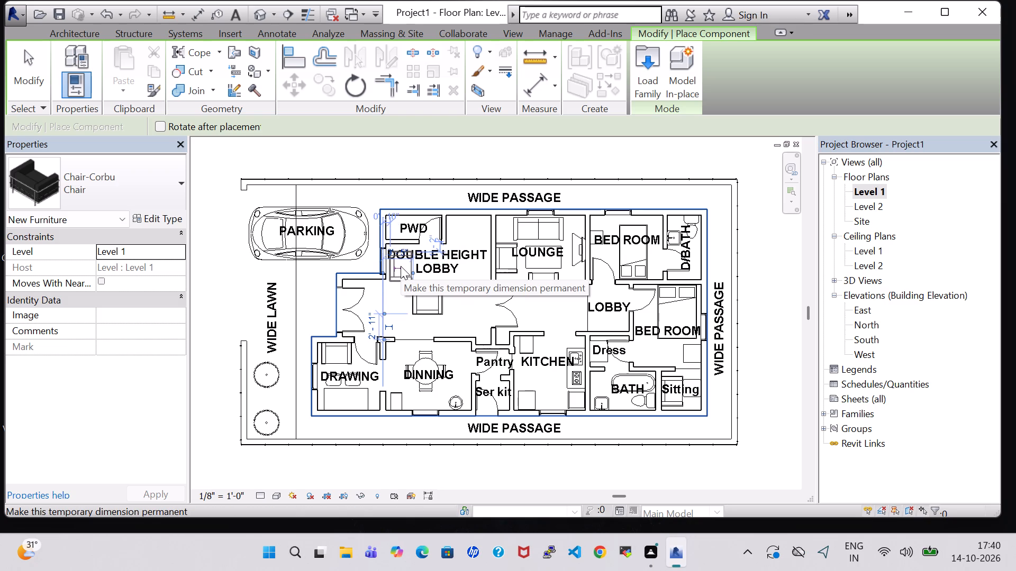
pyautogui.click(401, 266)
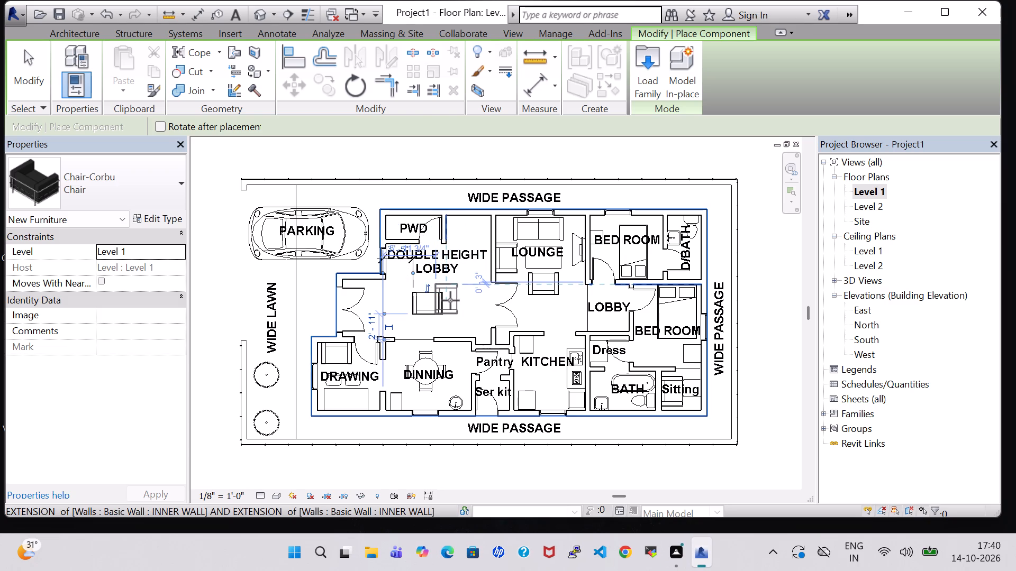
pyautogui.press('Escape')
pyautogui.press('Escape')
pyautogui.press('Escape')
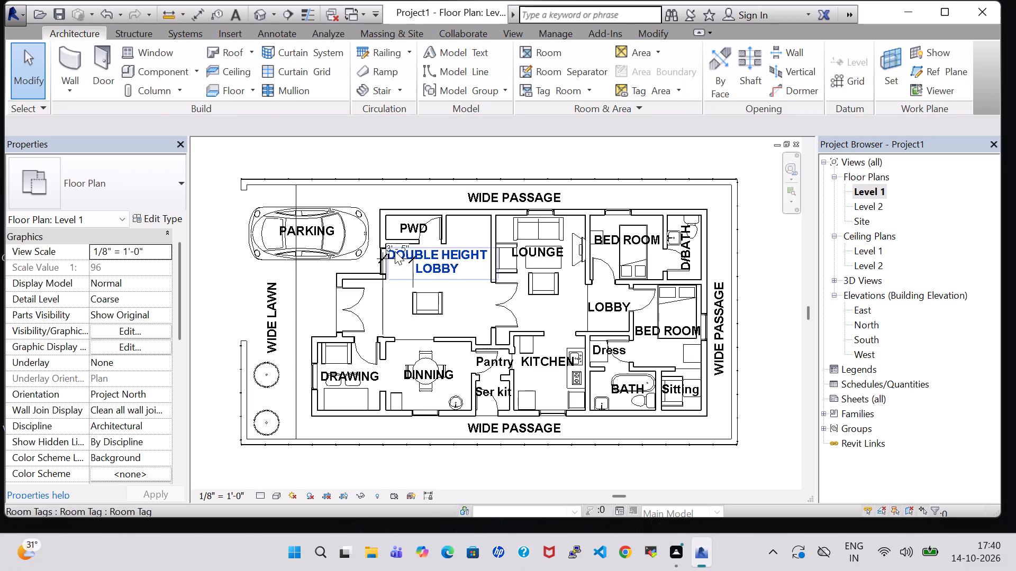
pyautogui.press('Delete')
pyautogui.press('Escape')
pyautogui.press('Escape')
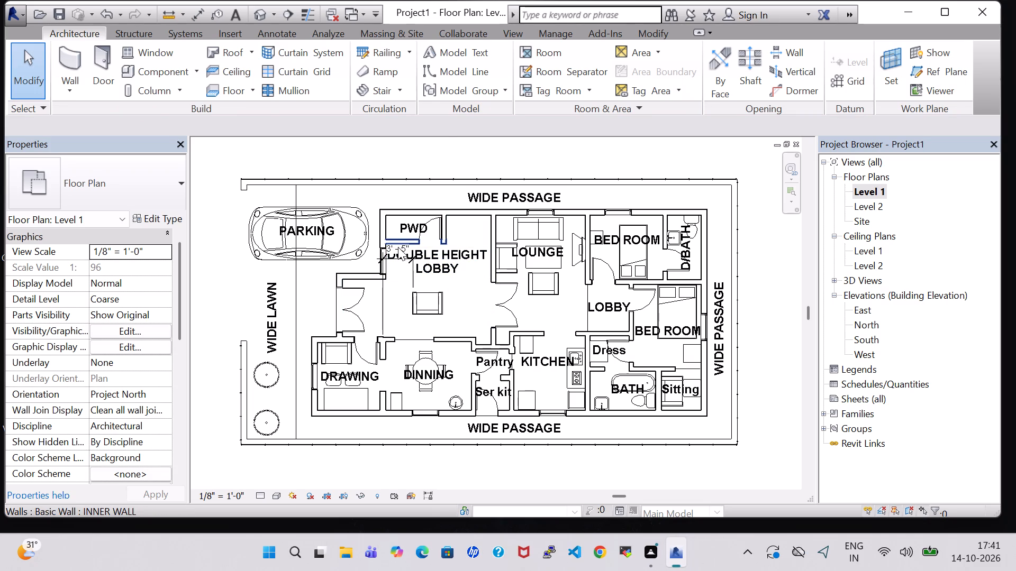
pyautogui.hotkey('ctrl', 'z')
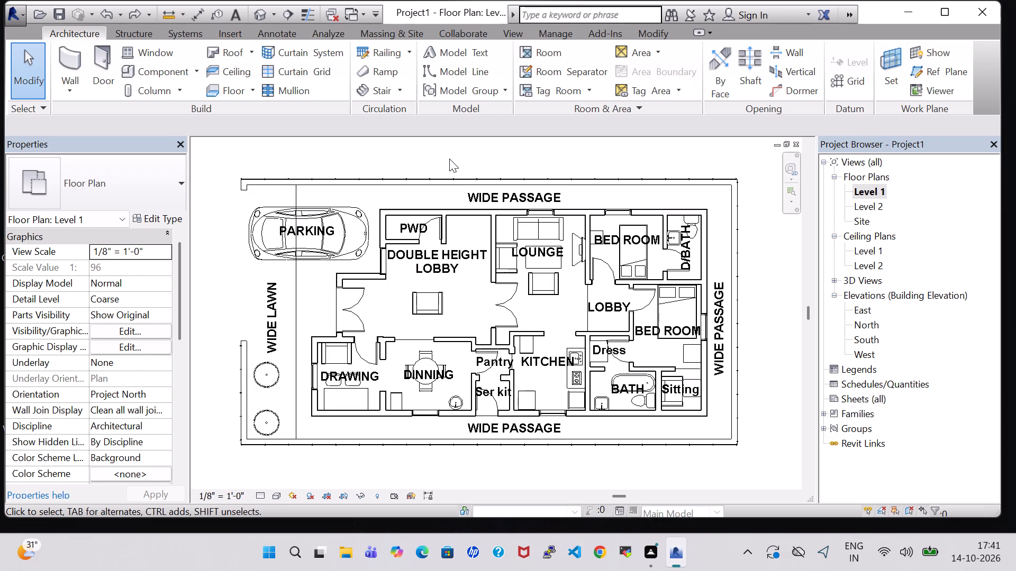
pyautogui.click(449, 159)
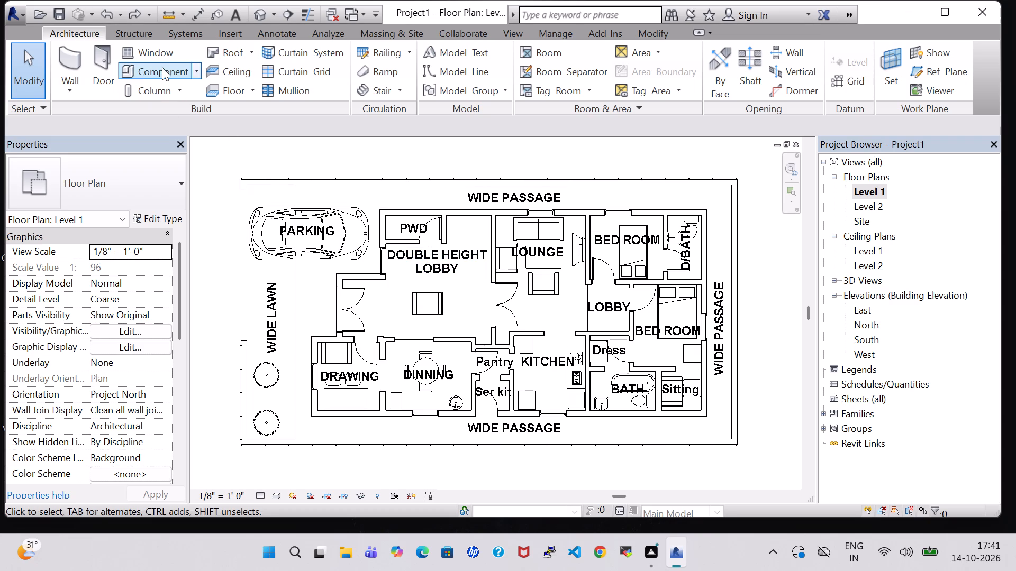
# Place a second Chair-Corbu, rotated to face into the lobby, beside the parking-side wall just outside the PWD.
pyautogui.click(162, 67)
pyautogui.scroll(3, 320, 260)
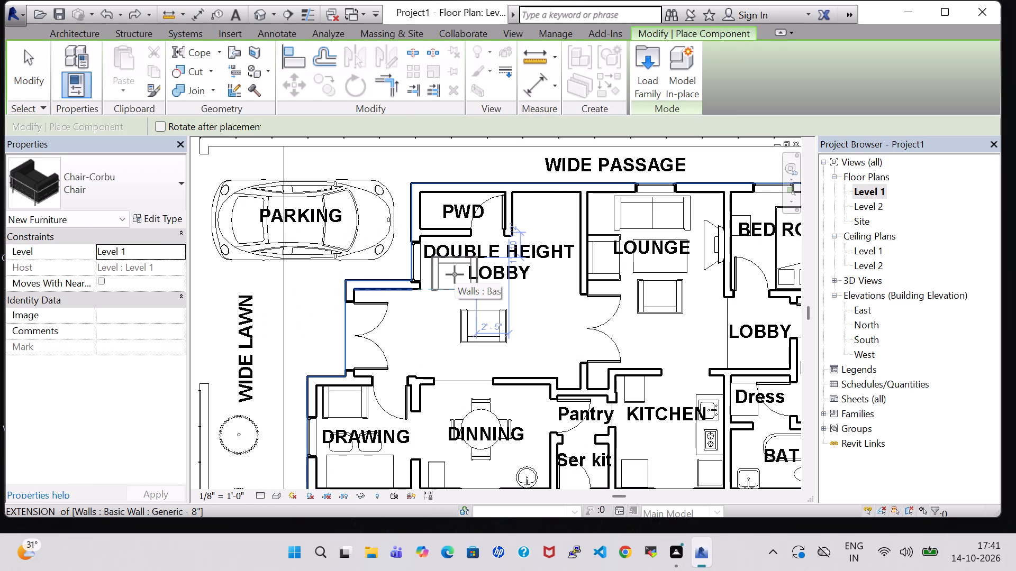
pyautogui.press('space')
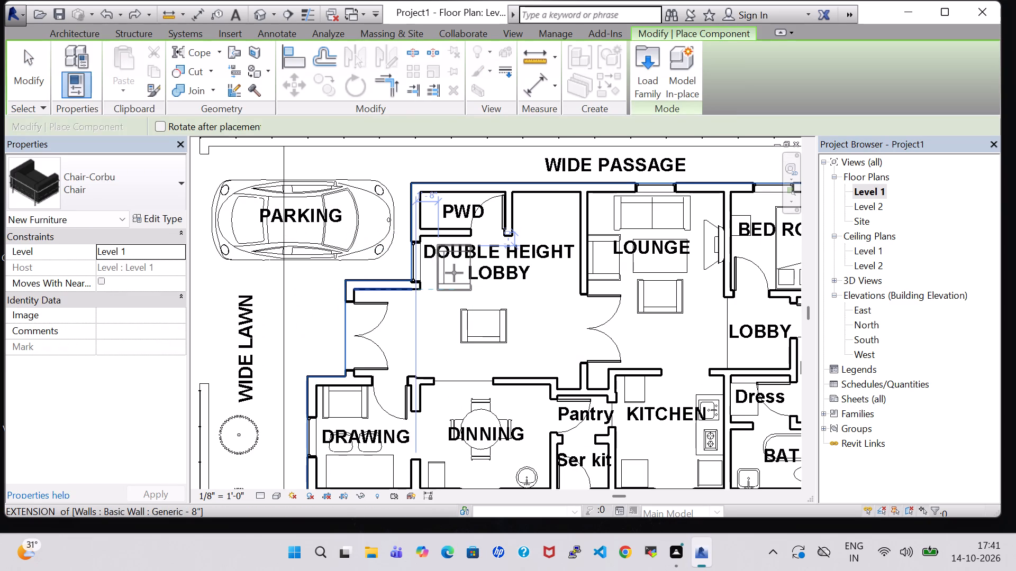
pyautogui.click(446, 271)
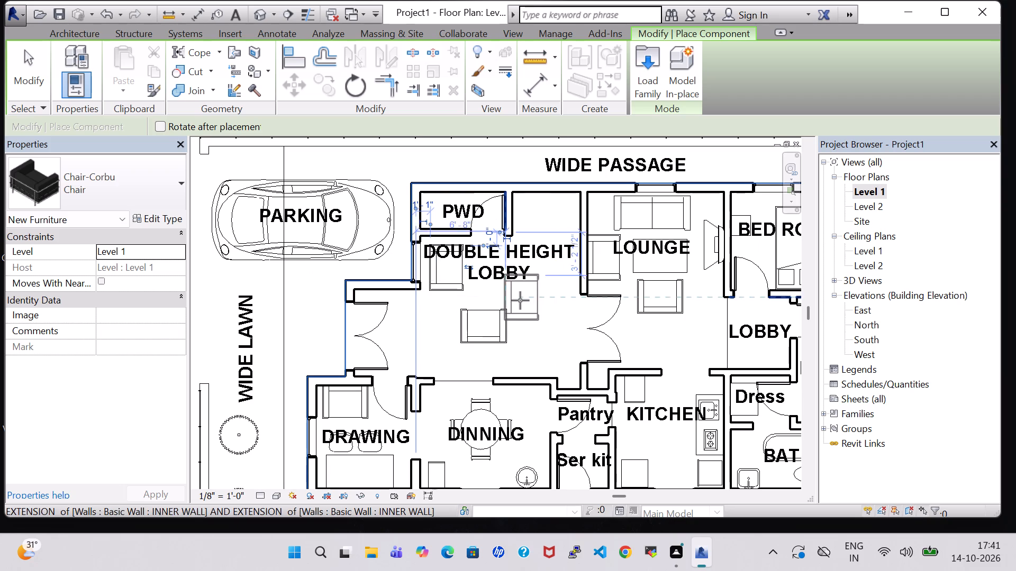
pyautogui.press('Escape')
pyautogui.press('Escape')
# Nudge the chair in the middle of the lobby to about 5" from the DINNING room wall, beside the dining opening.
pyautogui.click(501, 316)
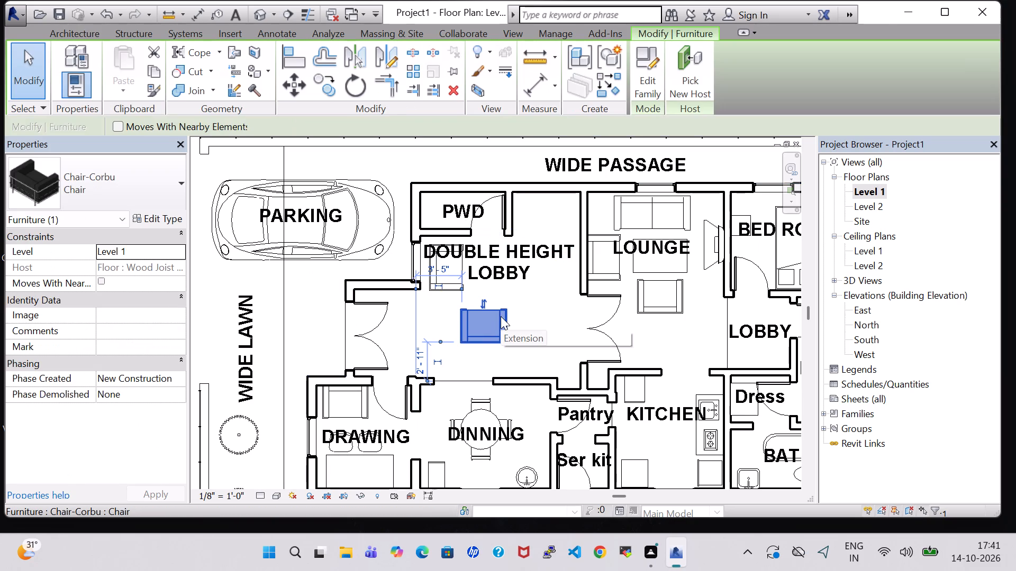
pyautogui.press('Down')
pyautogui.press('Down')
pyautogui.press('Down')
pyautogui.press('Down')
pyautogui.press('Right')
pyautogui.press('Right')
pyautogui.press('Right')
pyautogui.press('Right')
pyautogui.press('Right')
pyautogui.press('Right')
pyautogui.press('Down')
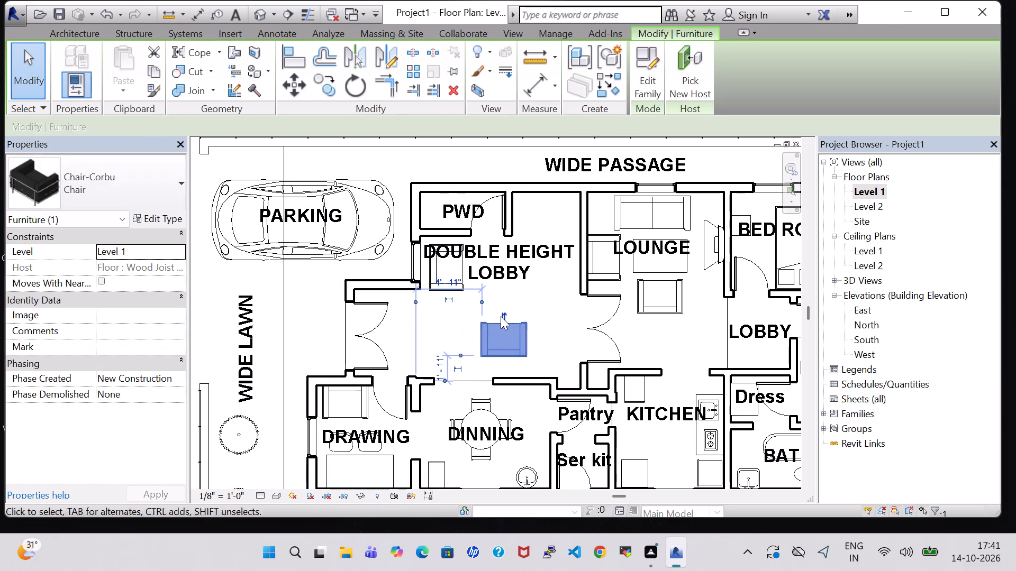
pyautogui.press('Down')
pyautogui.press('Down')
pyautogui.press('Down')
pyautogui.press('Right')
pyautogui.press('Right')
pyautogui.press('Right')
pyautogui.press('Down')
pyautogui.press('Right')
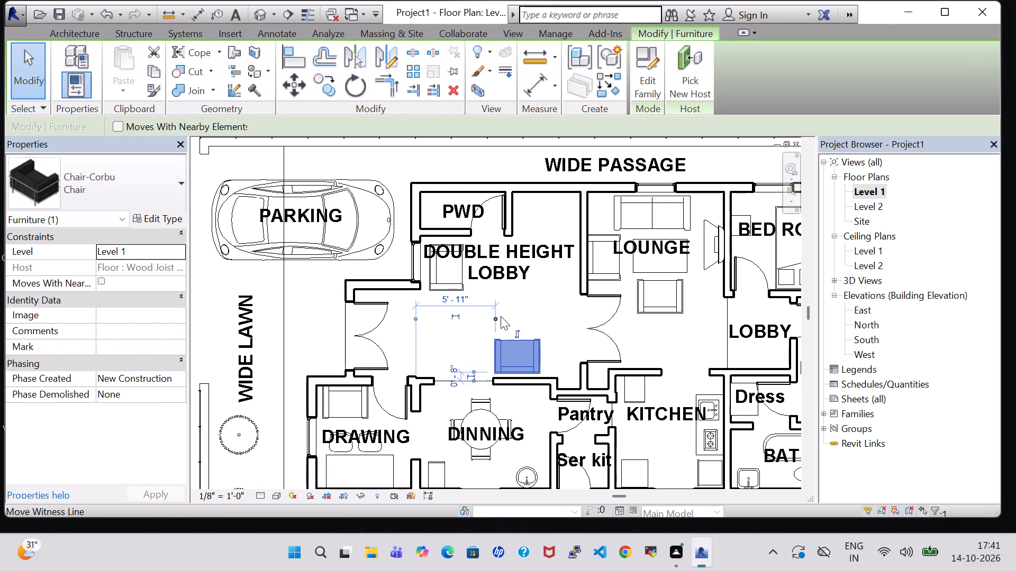
pyautogui.press('Down')
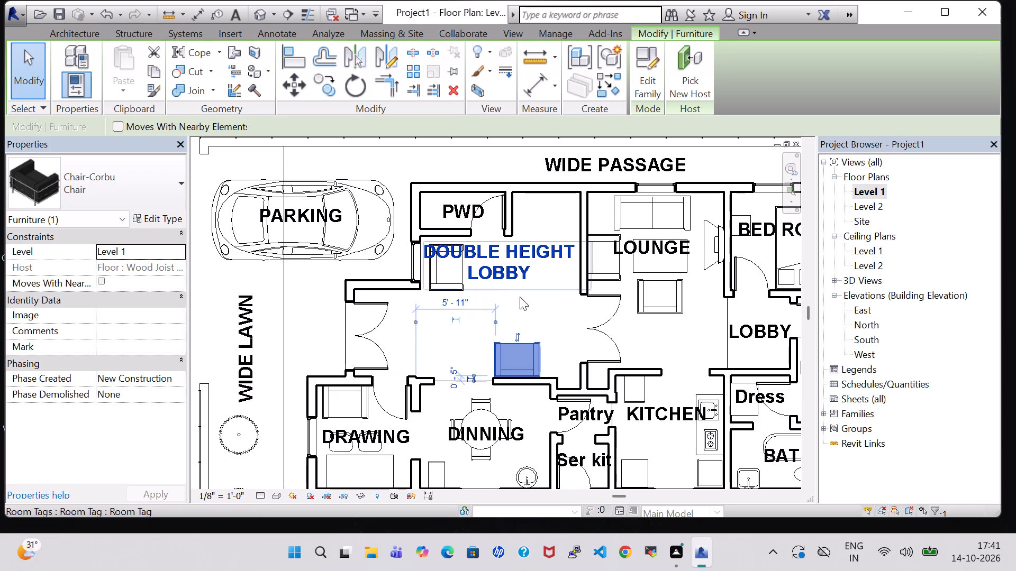
pyautogui.click(533, 302)
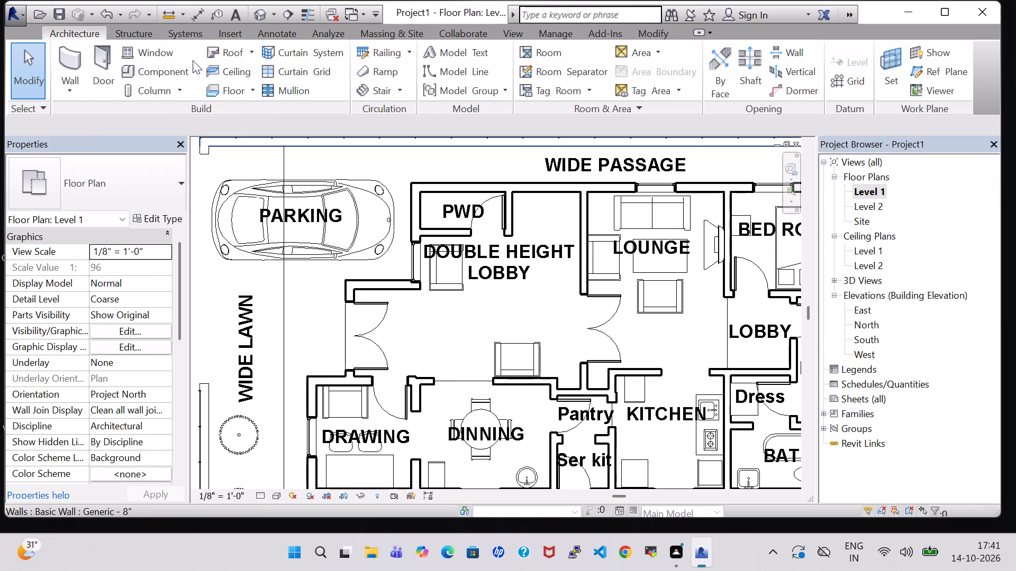
# Load the Cabinet-File 3 Drawer family from the Furniture library's Storage folder.
pyautogui.click(140, 70)
pyautogui.click(650, 69)
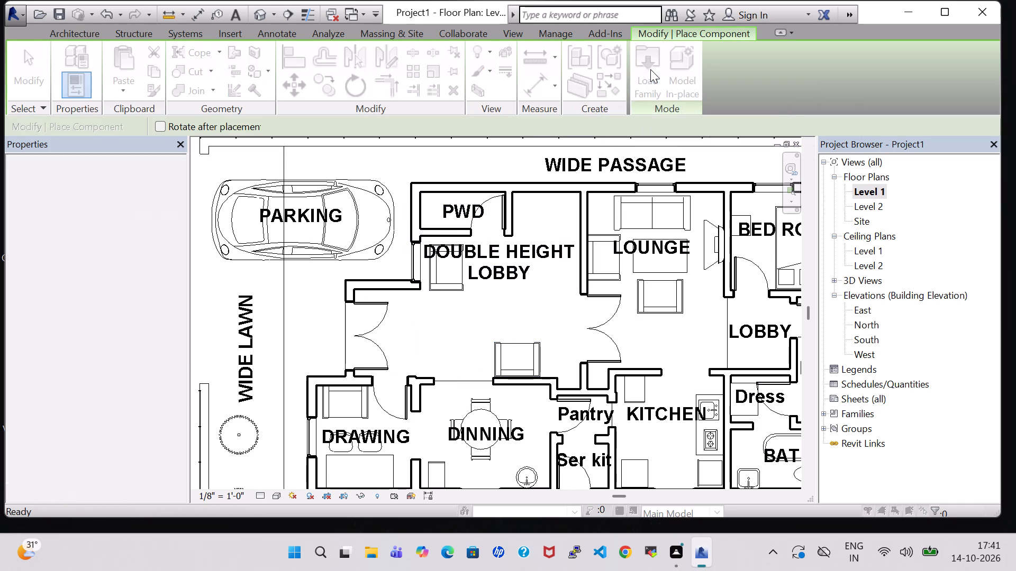
pyautogui.scroll(-1, 622, 158)
pyautogui.scroll(-2, 548, 213)
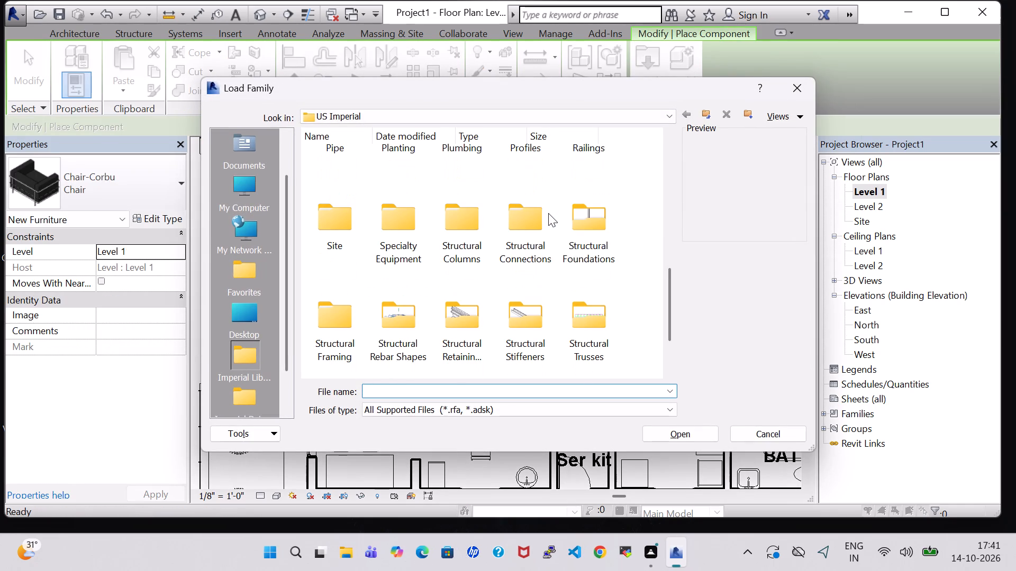
pyautogui.scroll(1, 548, 213)
pyautogui.scroll(-2, 481, 247)
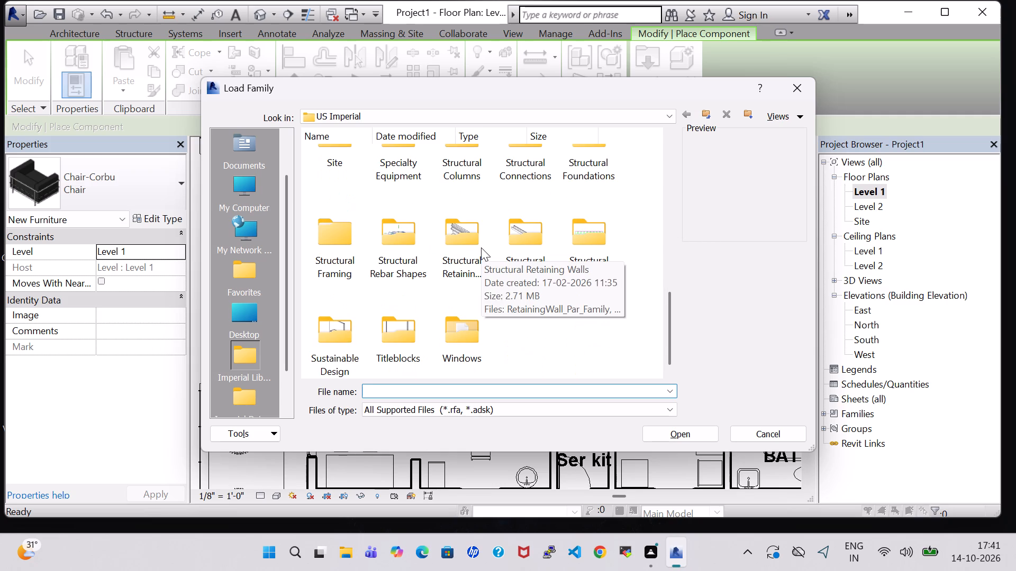
pyautogui.scroll(3, 460, 298)
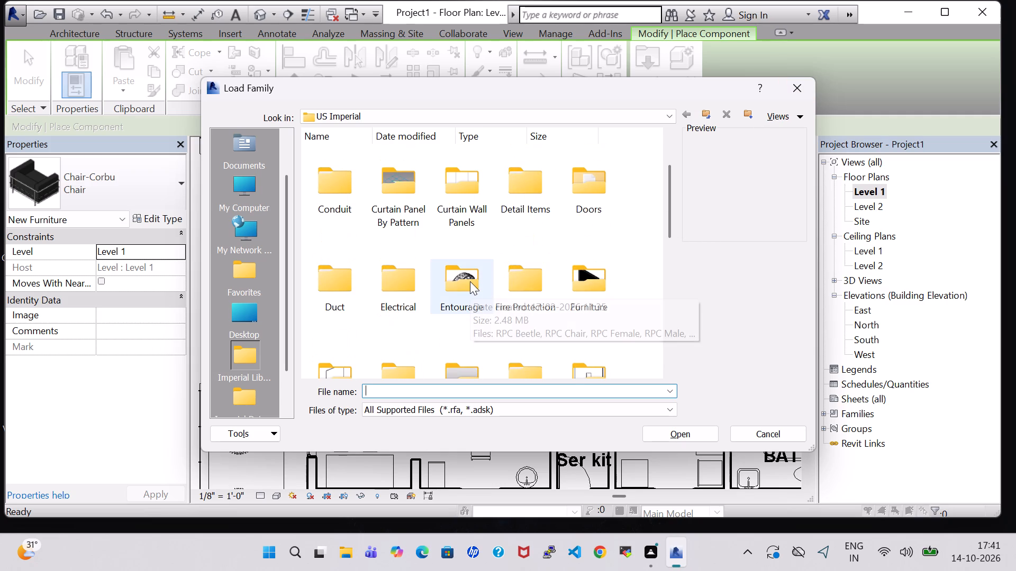
pyautogui.doubleClick(604, 289)
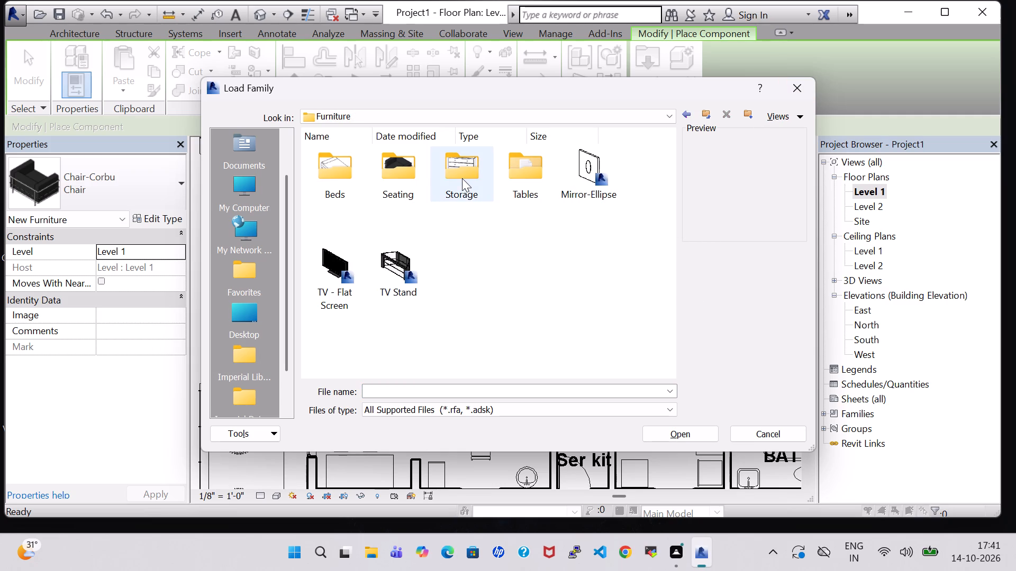
pyautogui.doubleClick(462, 178)
pyautogui.click(482, 184)
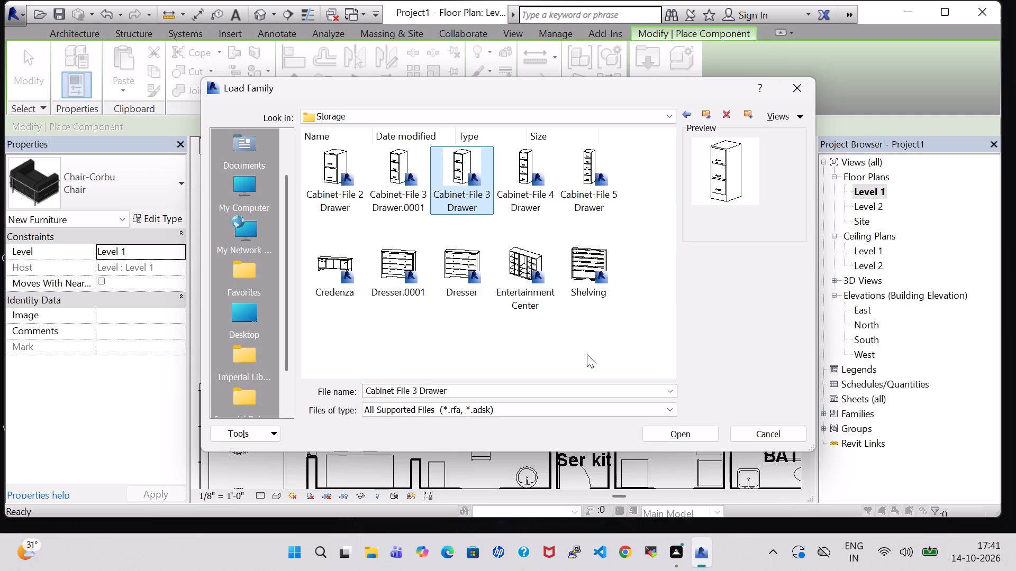
pyautogui.click(702, 436)
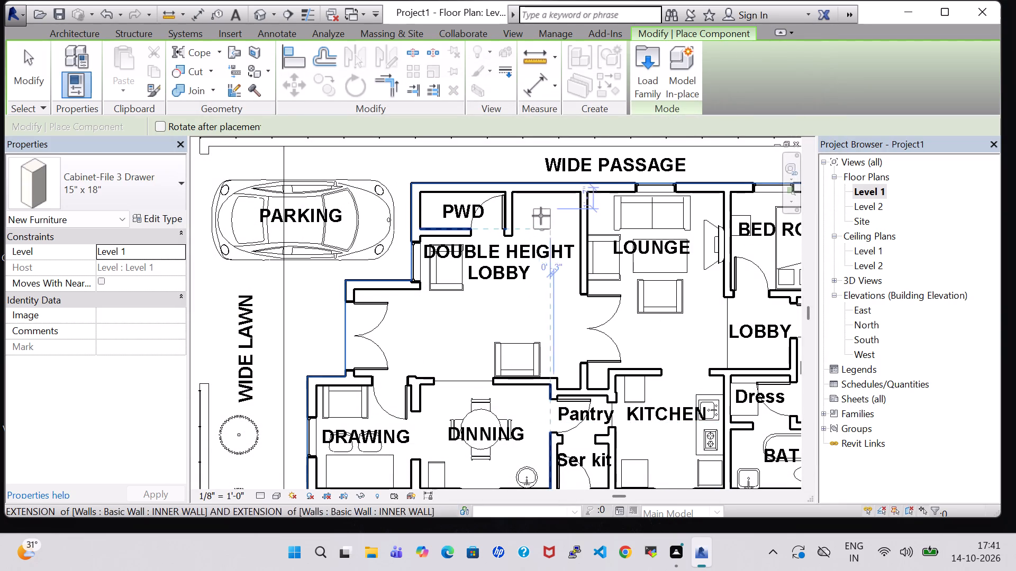
# Place one 15" x 18" Cabinet-File 3 Drawer against the outer wall in the lobby recess between PWD and LOUNGE.
pyautogui.scroll(3, 549, 209)
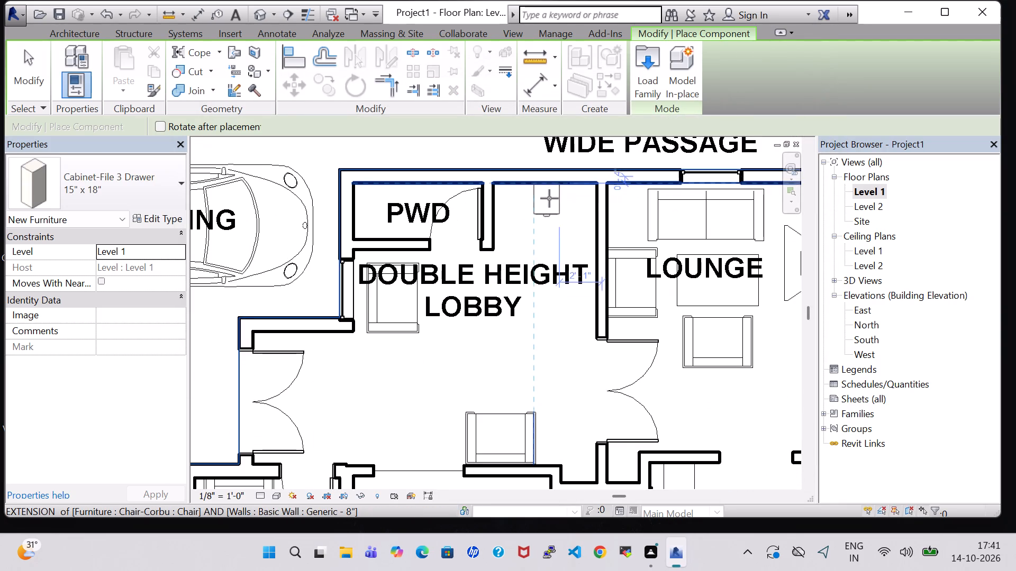
pyautogui.click(549, 198)
pyautogui.scroll(-4, 543, 277)
pyautogui.press('Escape')
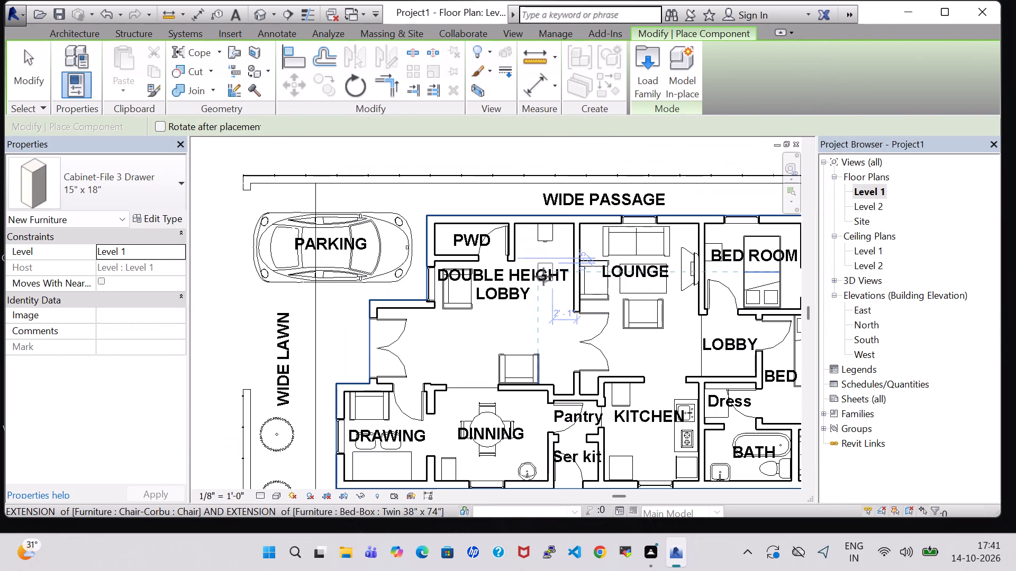
pyautogui.press('Escape')
# Load the Table-Dining Oval family from the Furniture library's Tables folder.
pyautogui.scroll(-1, 556, 333)
pyautogui.moveTo(556, 333); pyautogui.dragTo(532, 326, button='middle')
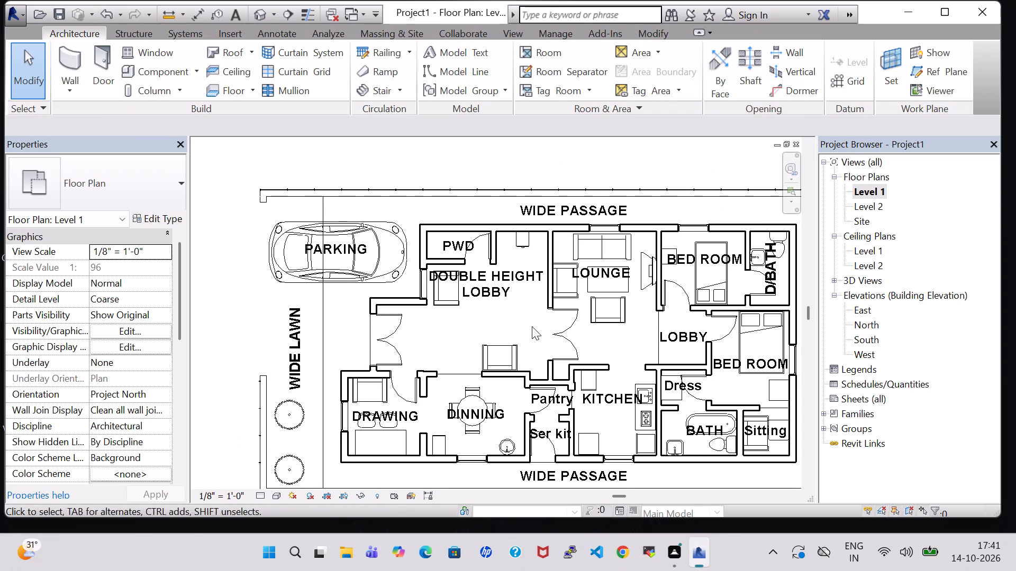
pyautogui.click(155, 68)
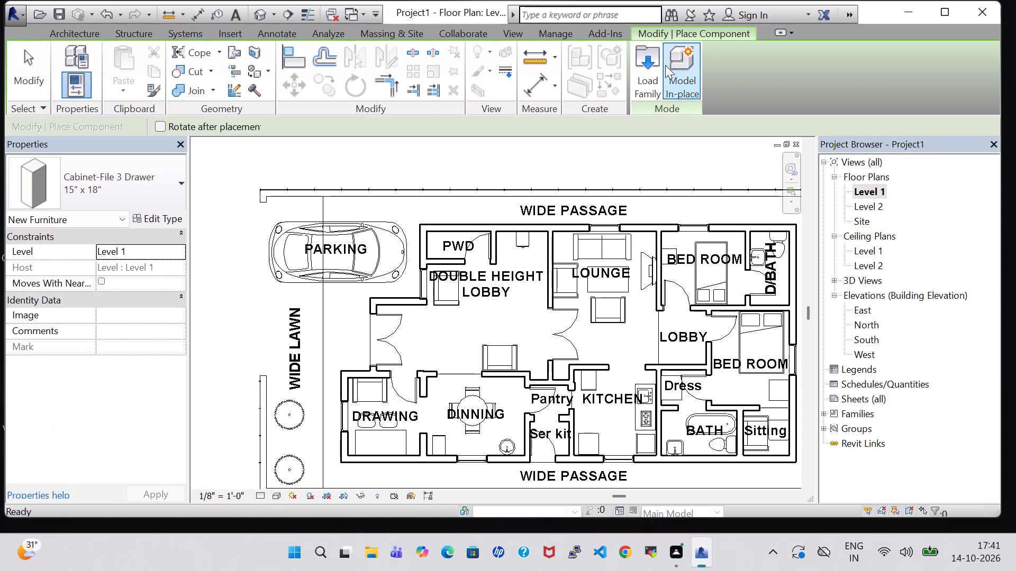
pyautogui.click(651, 67)
pyautogui.scroll(-1, 579, 235)
pyautogui.doubleClick(584, 231)
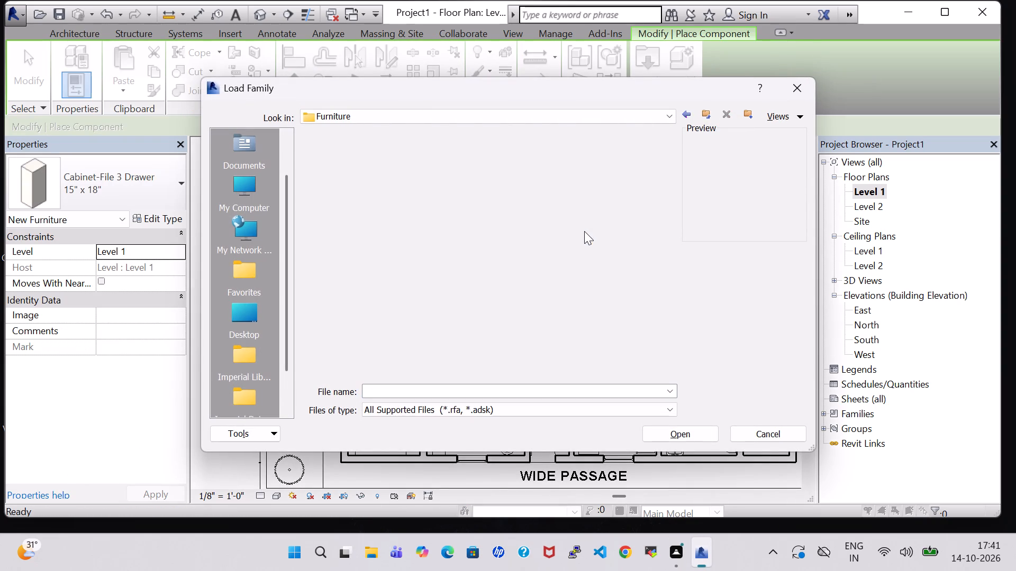
pyautogui.scroll(-1, 584, 231)
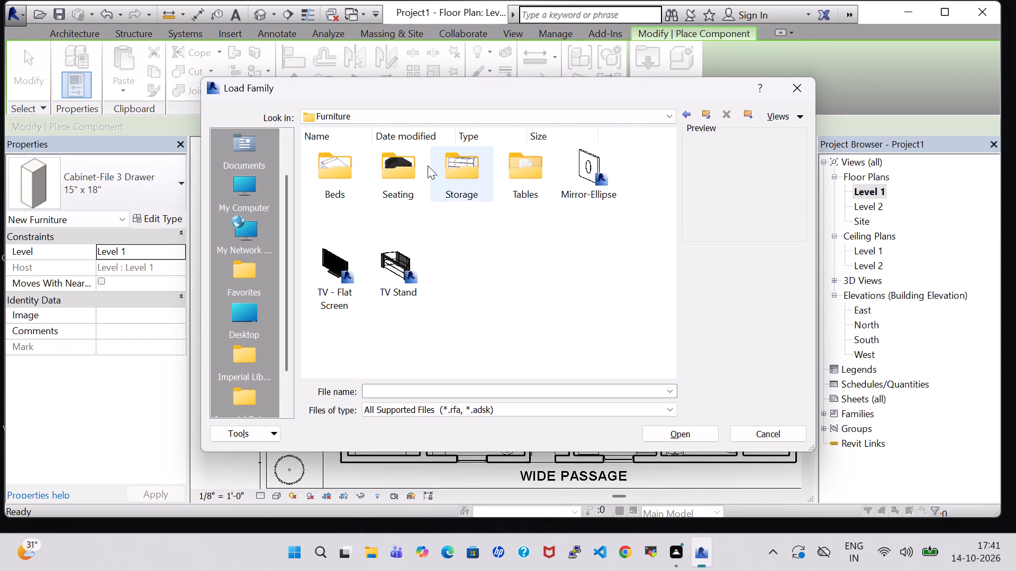
pyautogui.doubleClick(500, 174)
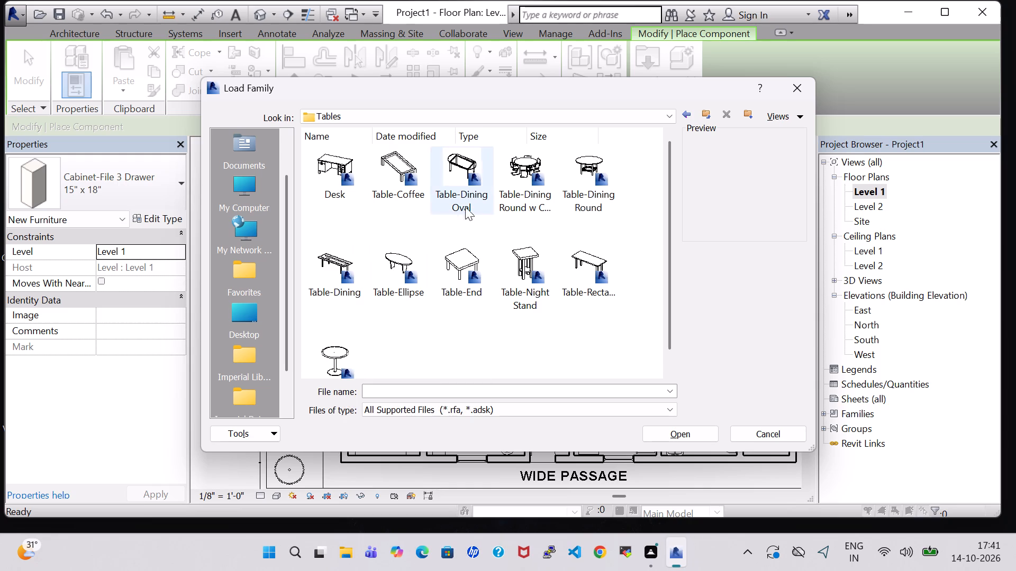
pyautogui.click(469, 189)
pyautogui.click(686, 435)
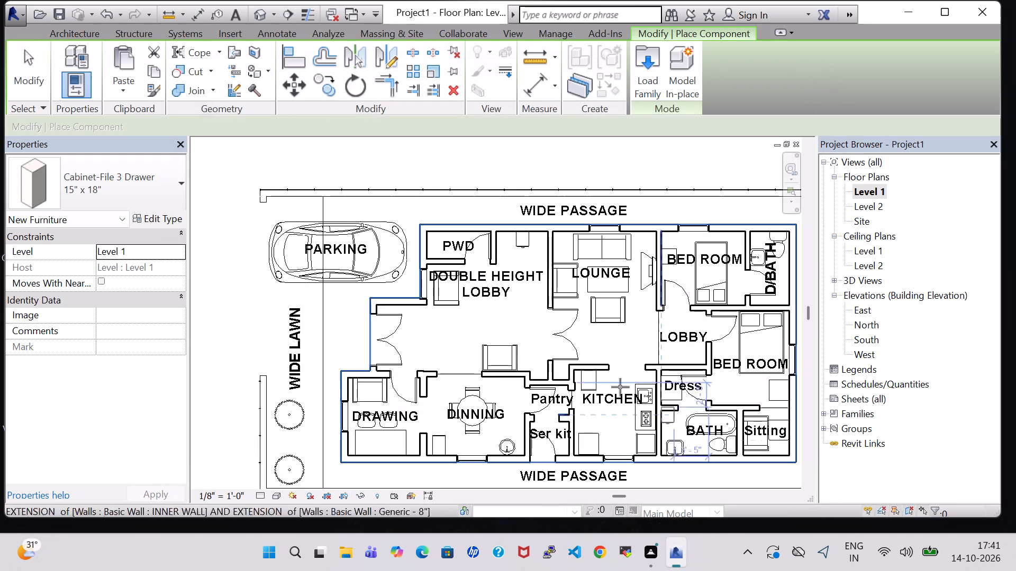
# Place one 36" x 48" Table-Dining Oval in the middle of the double height lobby, about 3'-4" from the LOUNGE wall.
pyautogui.press('Escape')
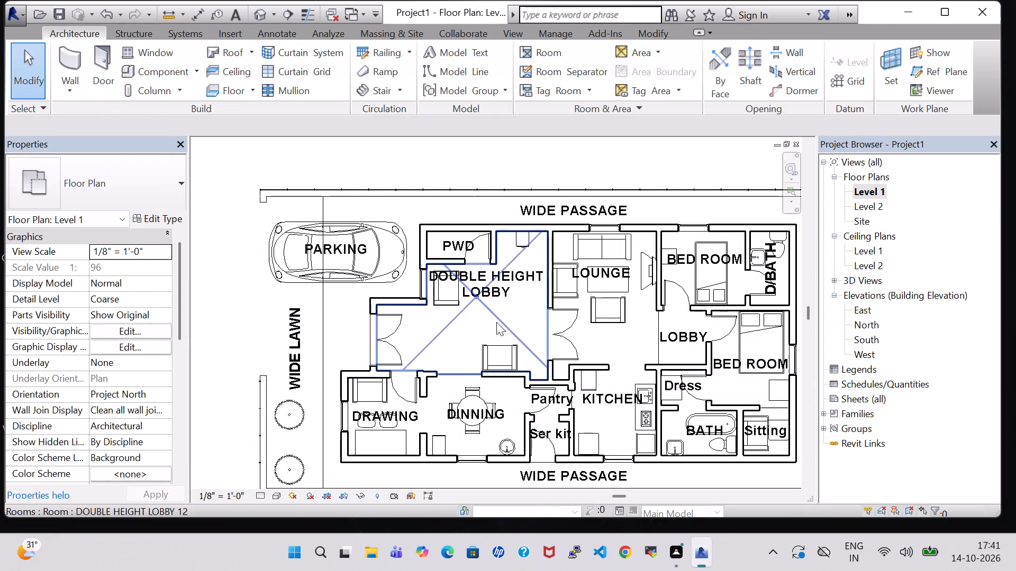
pyautogui.click(158, 67)
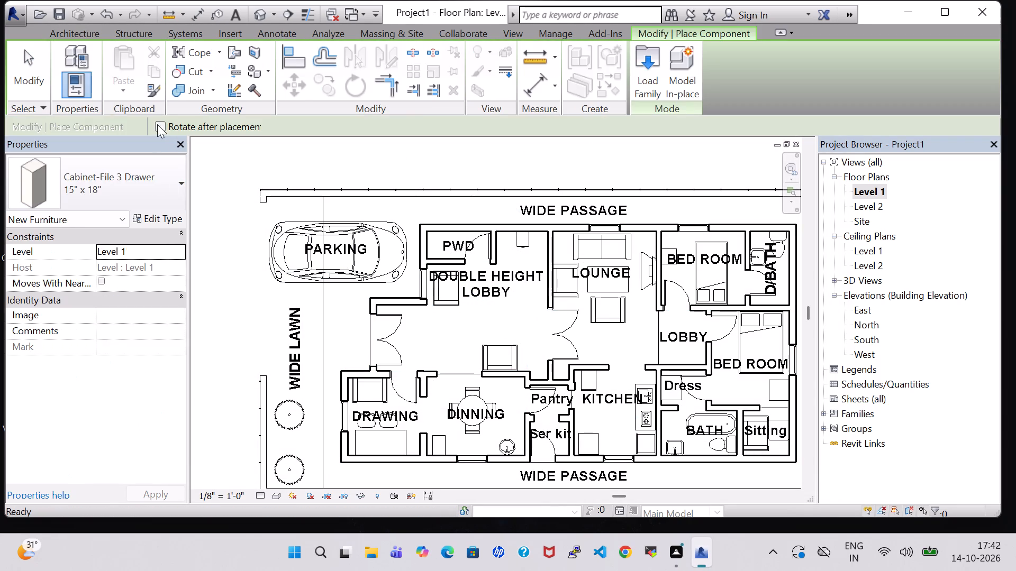
pyautogui.click(159, 185)
pyautogui.scroll(-5, 146, 264)
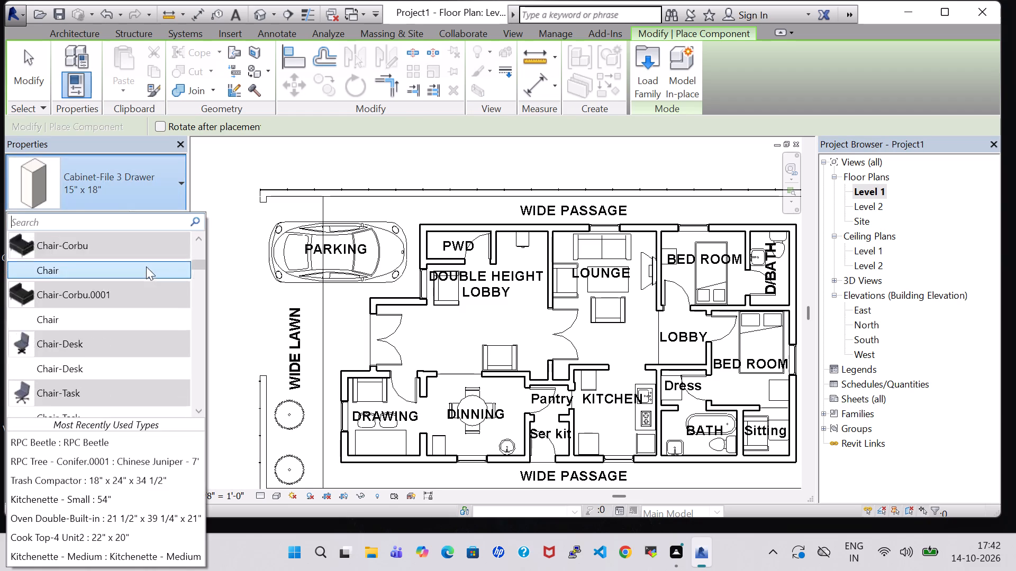
pyautogui.scroll(-10, 146, 266)
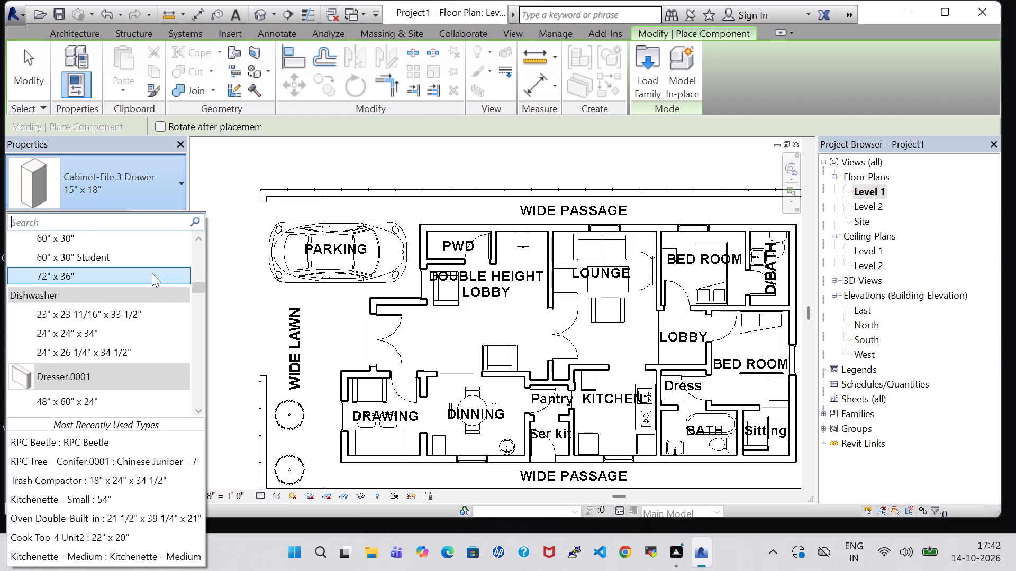
pyautogui.scroll(-9, 152, 273)
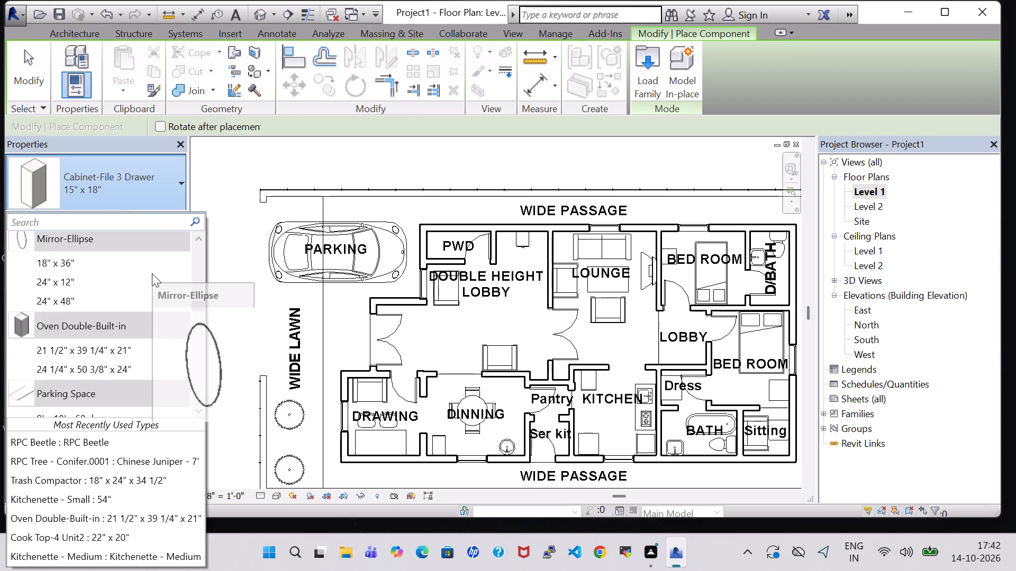
pyautogui.scroll(-10, 152, 273)
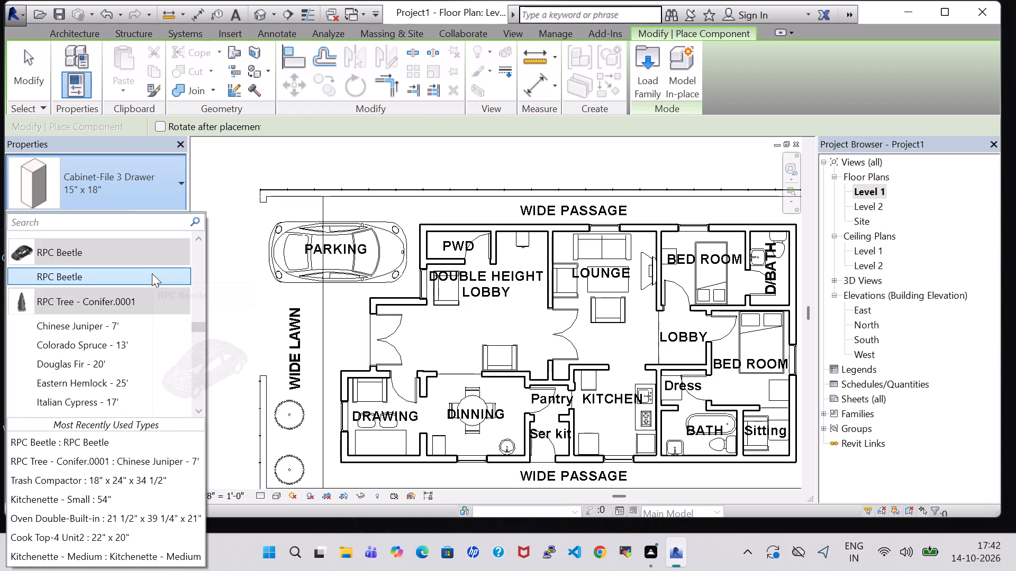
pyautogui.scroll(-18, 152, 273)
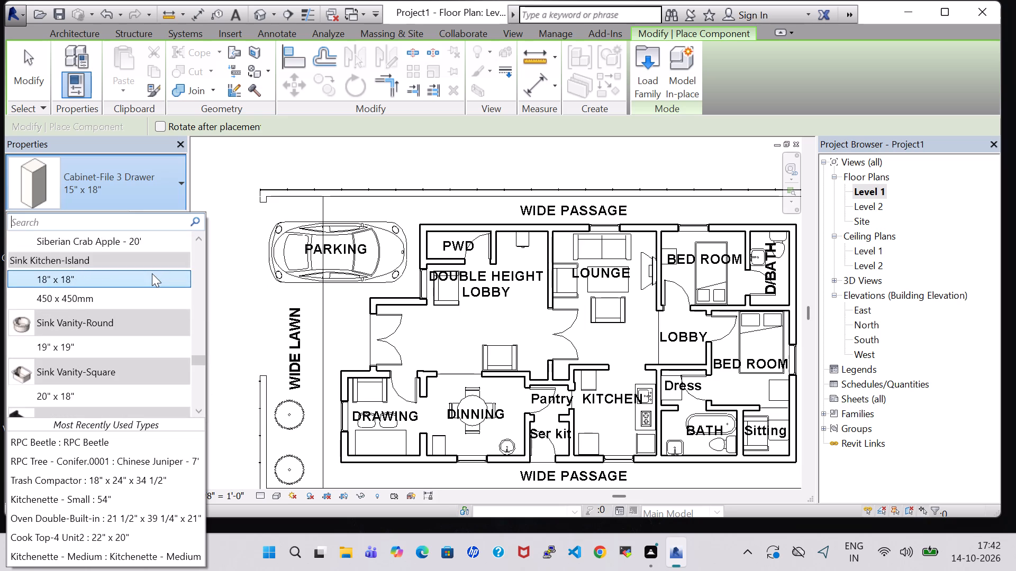
pyautogui.scroll(-6, 152, 273)
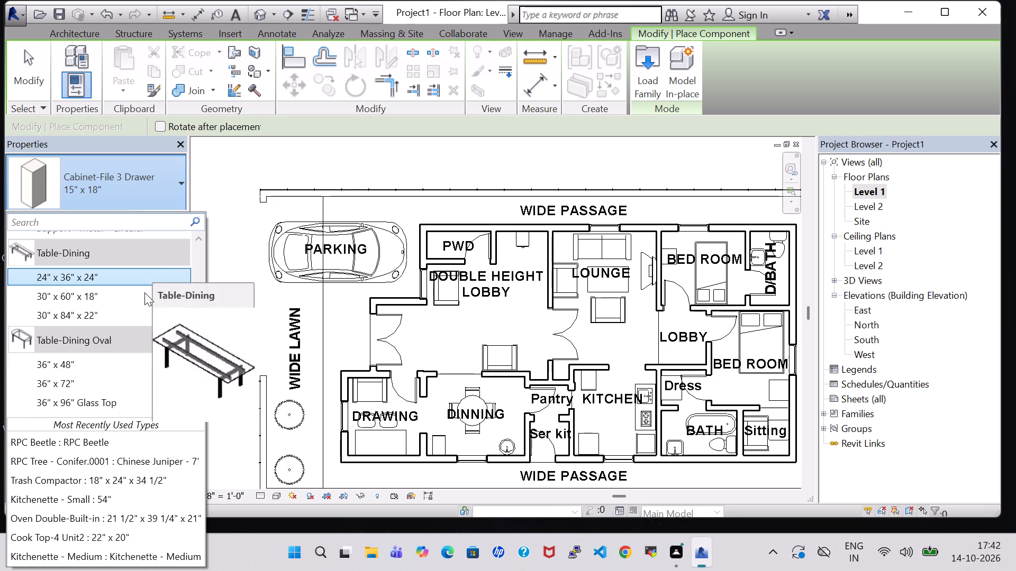
pyautogui.click(69, 358)
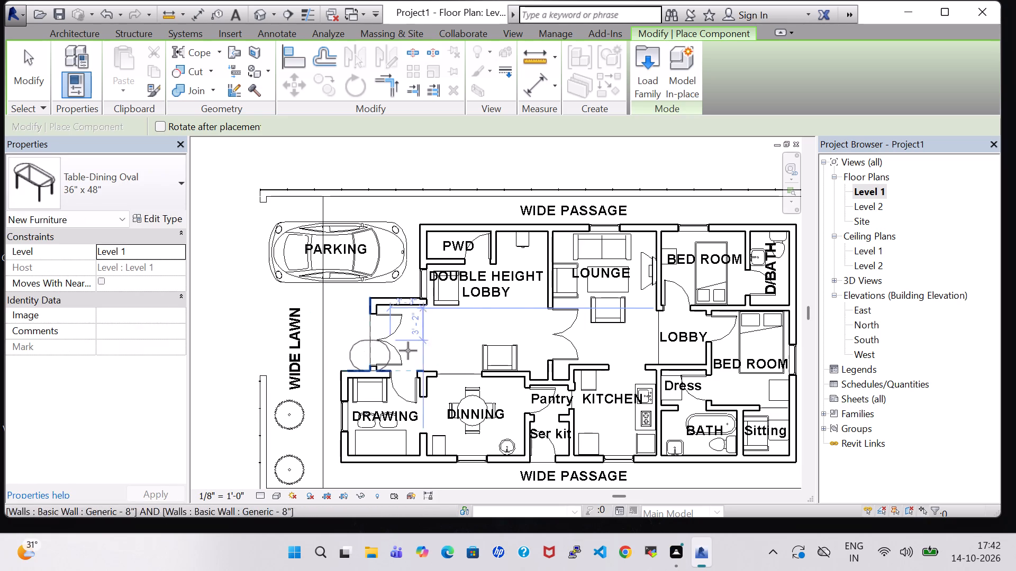
pyautogui.click(495, 310)
pyautogui.press('Escape')
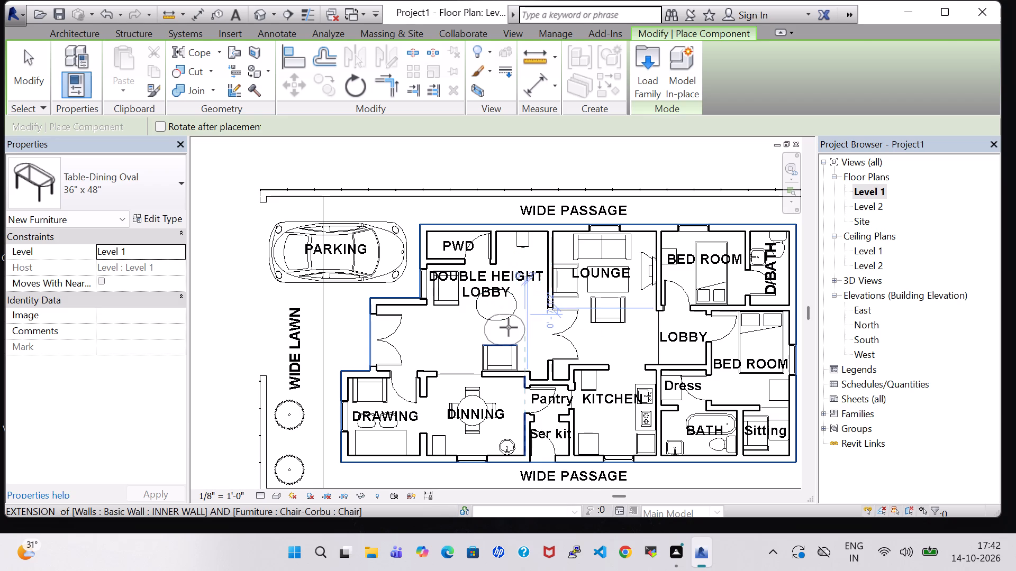
pyautogui.press('Escape')
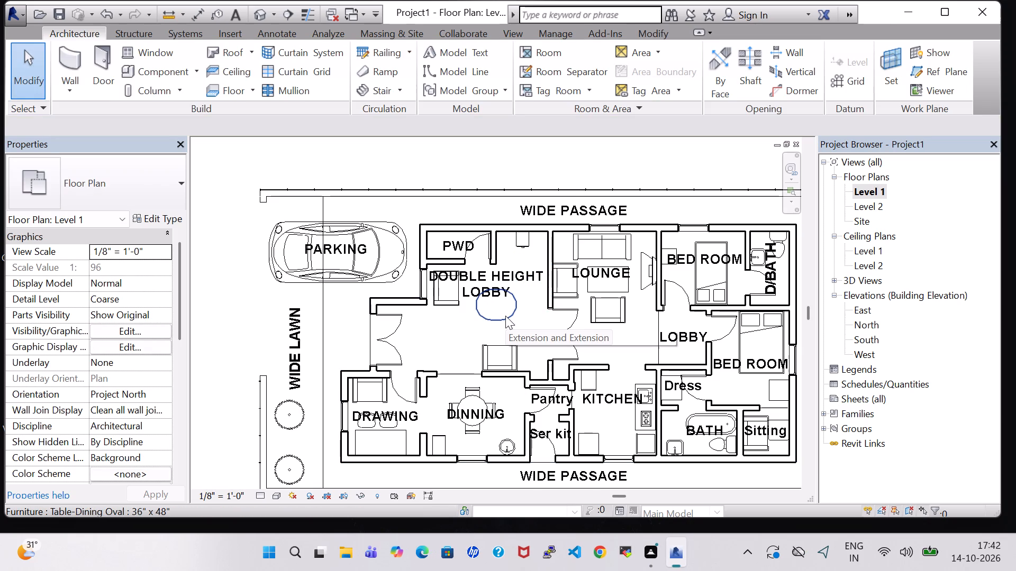
# Nudge the oval table clear of the DOUBLE HEIGHT LOBBY tag, slightly closer to the chair beside the dining opening.
pyautogui.press('Down')
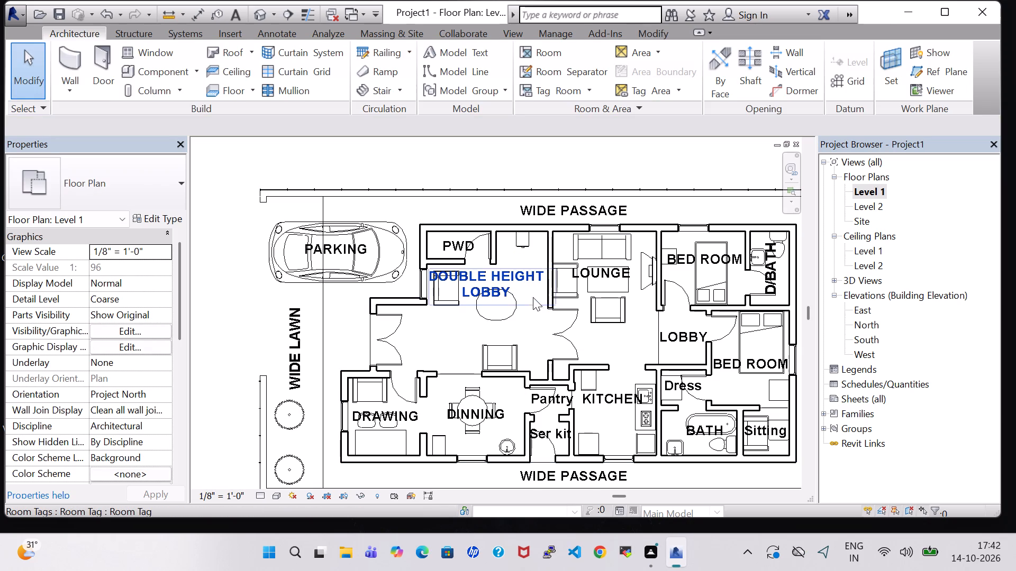
pyautogui.click(504, 313)
pyautogui.press('Down')
pyautogui.press('Down')
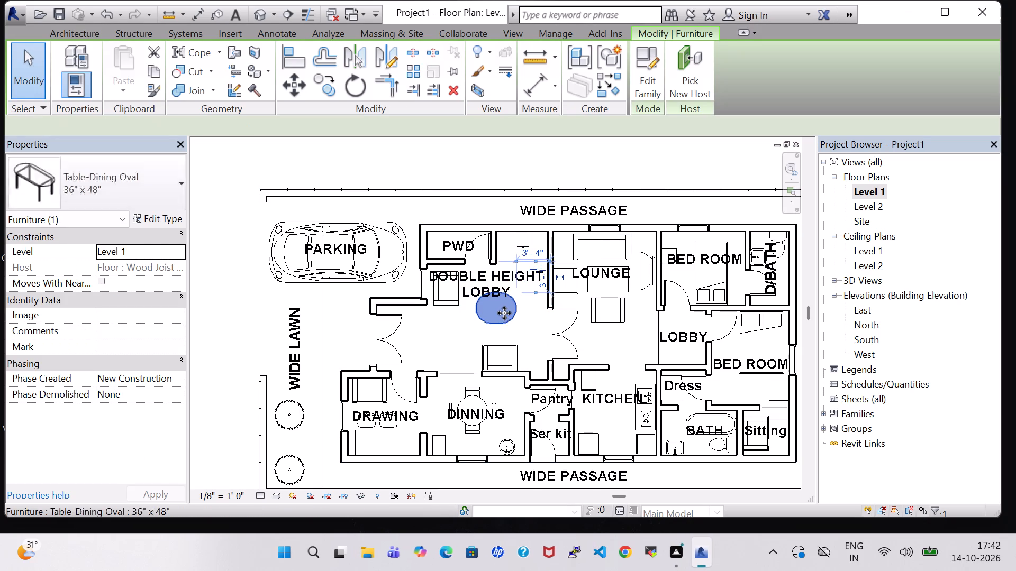
pyautogui.press('Down')
pyautogui.press('Down')
pyautogui.press('Down')
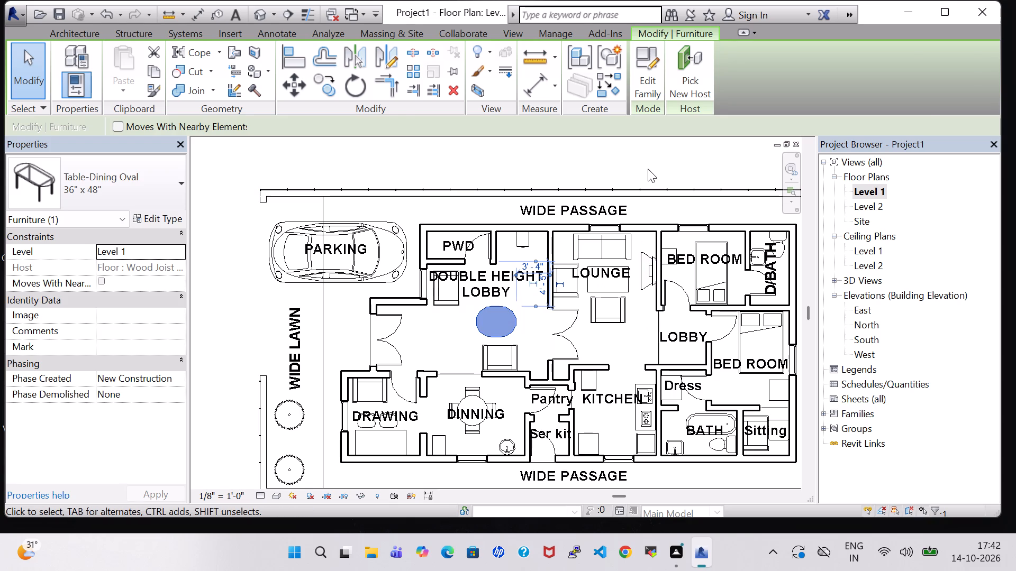
pyautogui.click(648, 163)
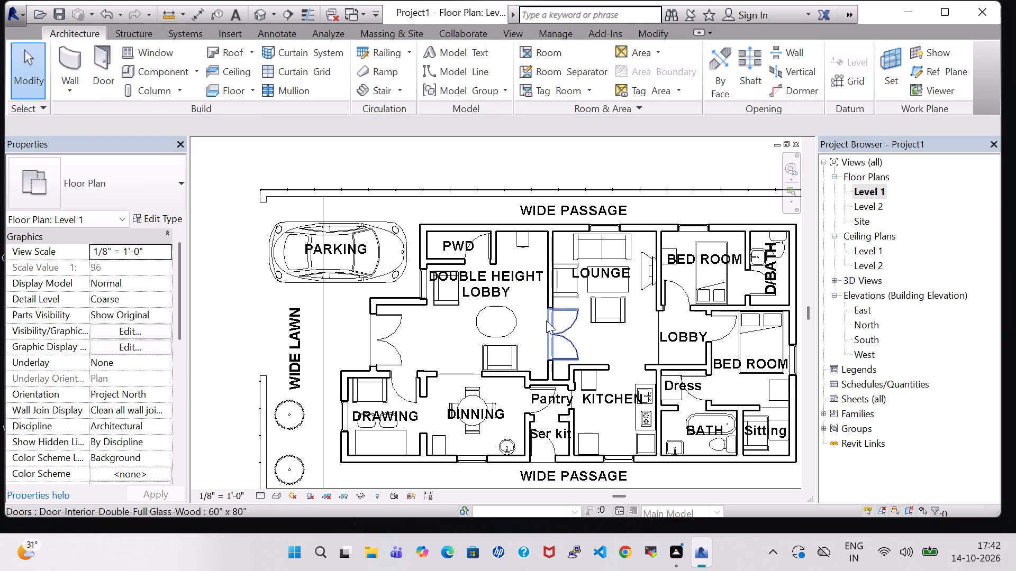
pyautogui.click(505, 314)
pyautogui.press('Up')
pyautogui.press('Up')
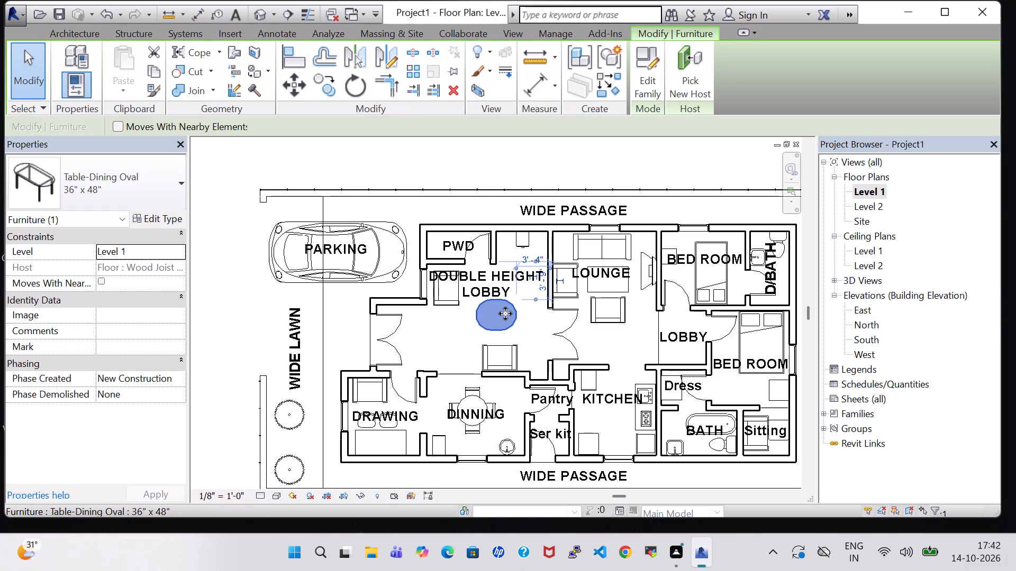
pyautogui.click(681, 163)
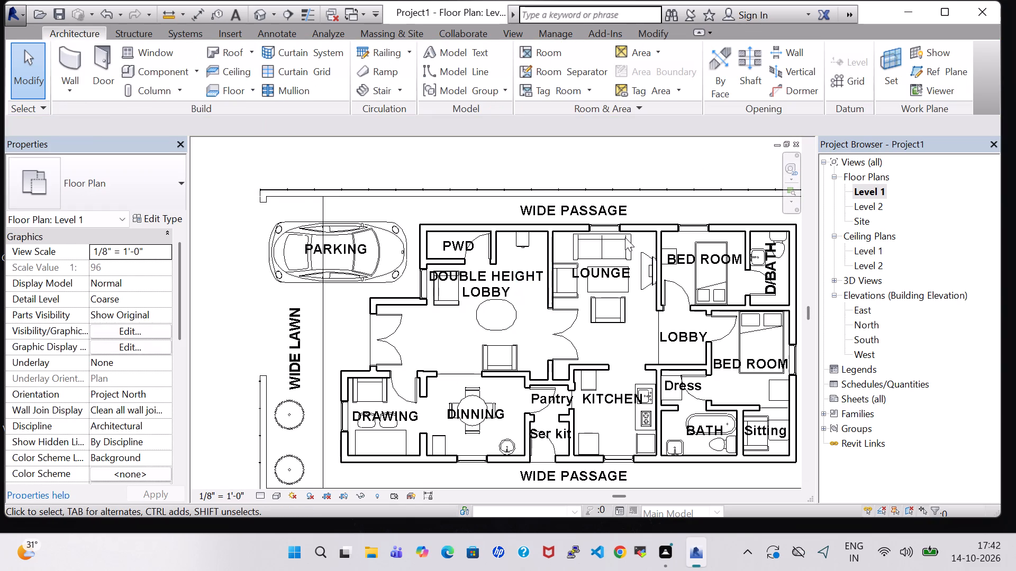
# Review the furnished Level 1 floor plan as a whole, including the surrounding passages and lawn.
pyautogui.scroll(-2, 551, 318)
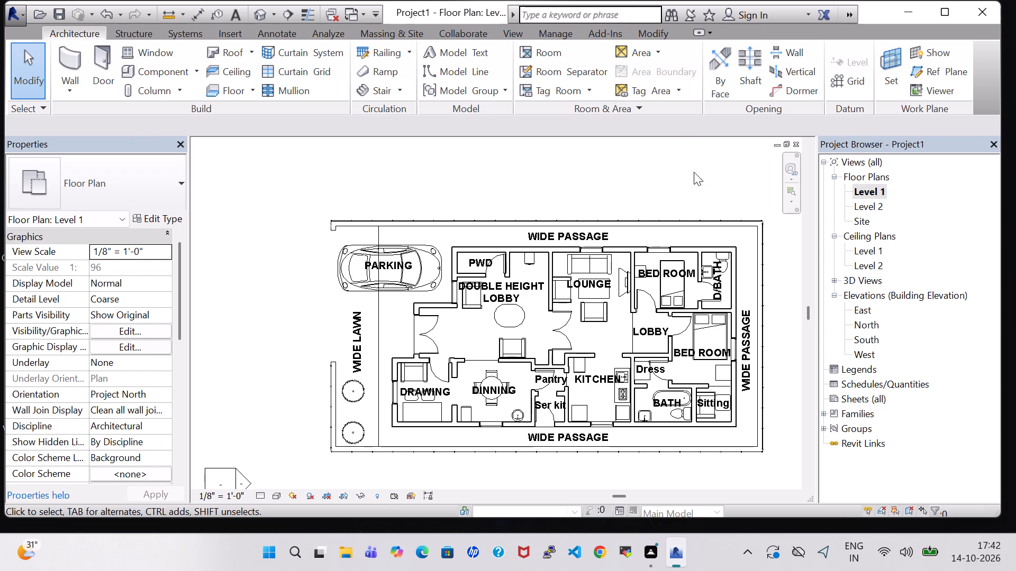
pyautogui.keyDown('shift'); pyautogui.moveTo(695, 178); pyautogui.dragTo(663, 168, button='middle'); pyautogui.keyUp('shift')
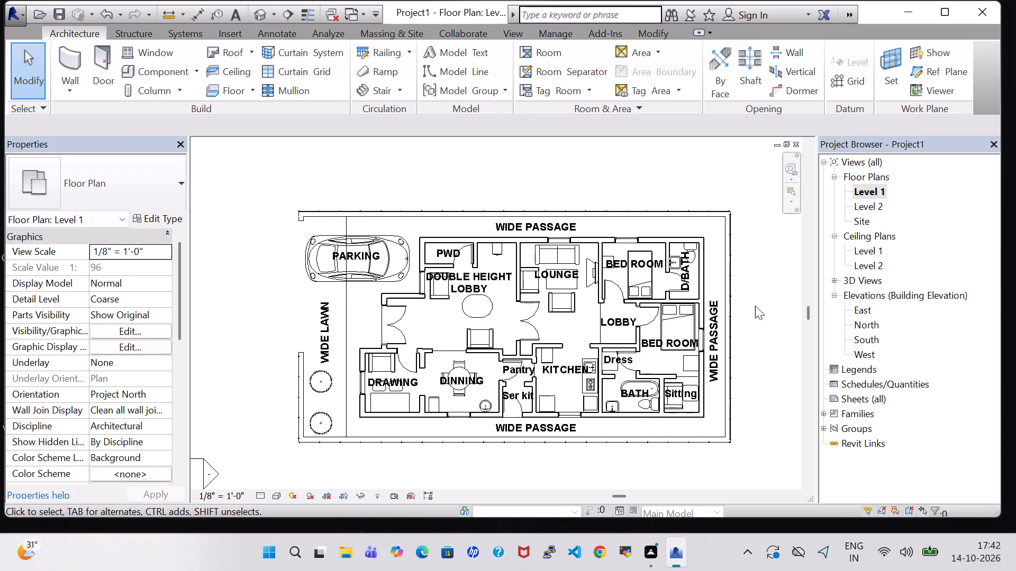
pyautogui.keyDown('shift'); pyautogui.moveTo(729, 338); pyautogui.dragTo(721, 291, button='middle'); pyautogui.keyUp('shift')
pyautogui.keyDown('shift'); pyautogui.moveTo(732, 310); pyautogui.dragTo(784, 342, button='middle'); pyautogui.keyUp('shift')
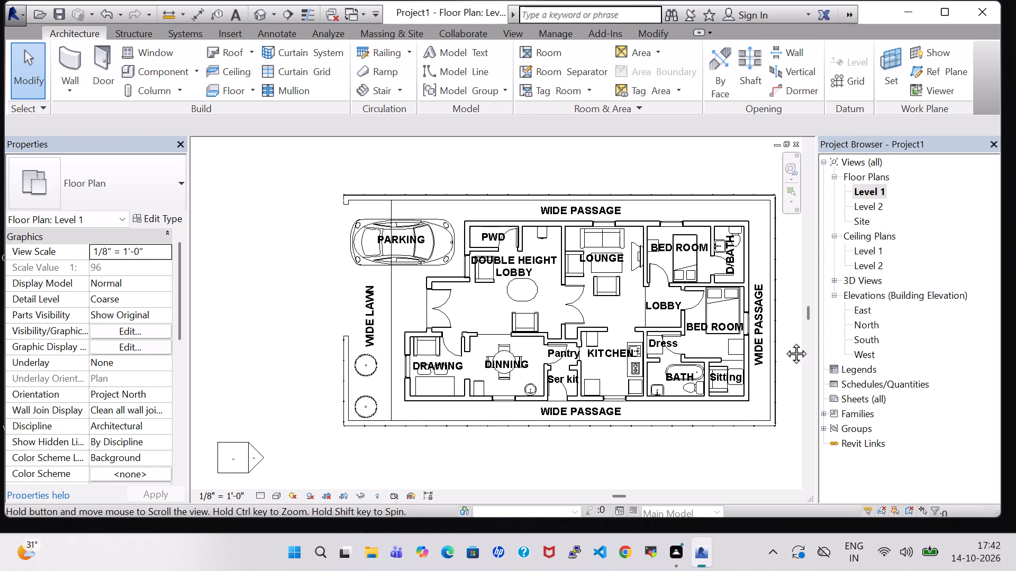
pyautogui.keyDown('shift'); pyautogui.moveTo(784, 342); pyautogui.dragTo(754, 355, button='middle'); pyautogui.keyUp('shift')
pyautogui.scroll(2, 768, 345)
pyautogui.moveTo(768, 345); pyautogui.dragTo(792, 334, button='middle')
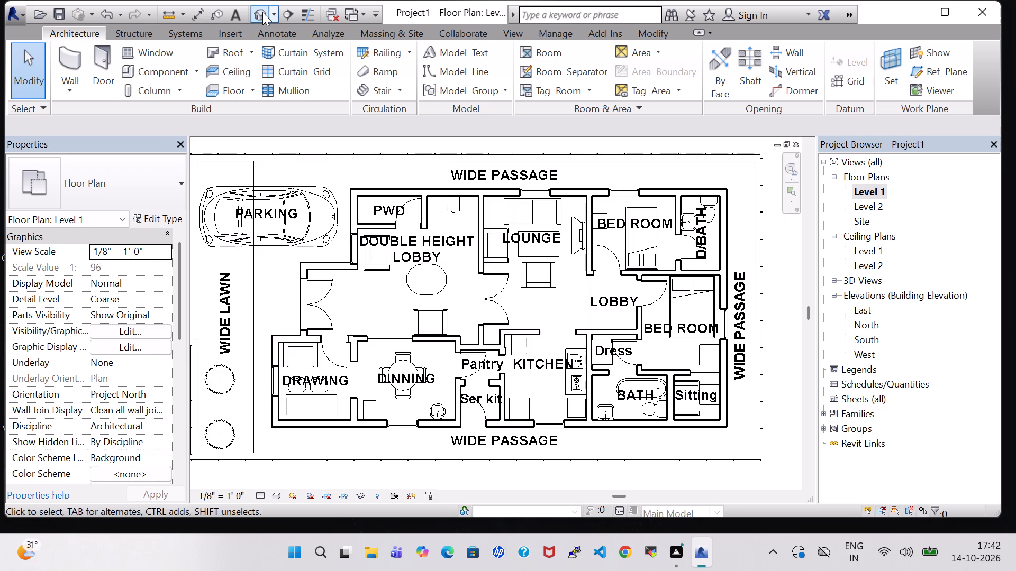
# Examine the house in the 3D view from above and from the parking side, looking at the entrance and interior walls.
pyautogui.click(262, 12)
pyautogui.scroll(-4, 444, 237)
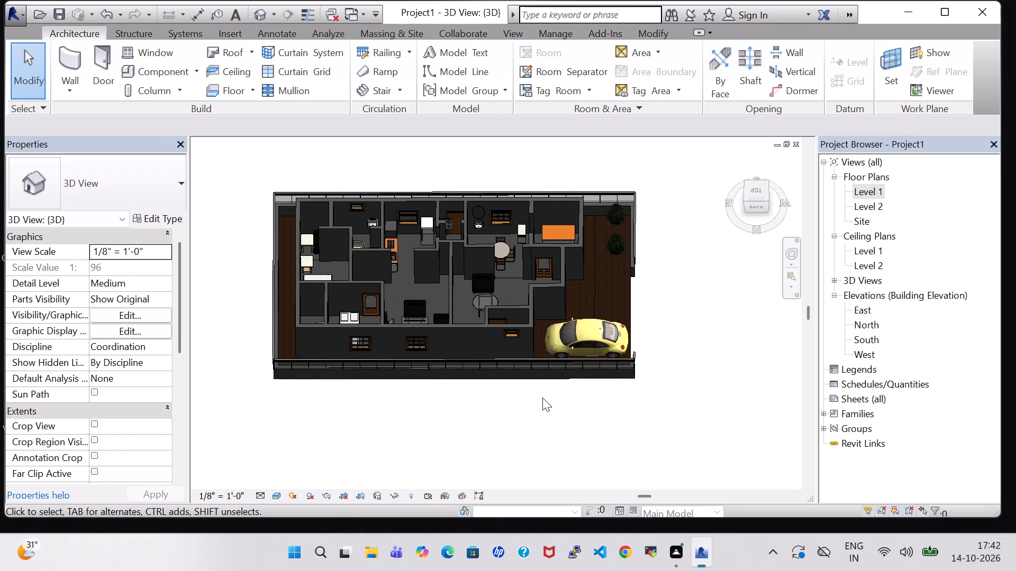
pyautogui.keyDown('shift'); pyautogui.moveTo(542, 398); pyautogui.dragTo(373, 329, button='middle'); pyautogui.keyUp('shift')
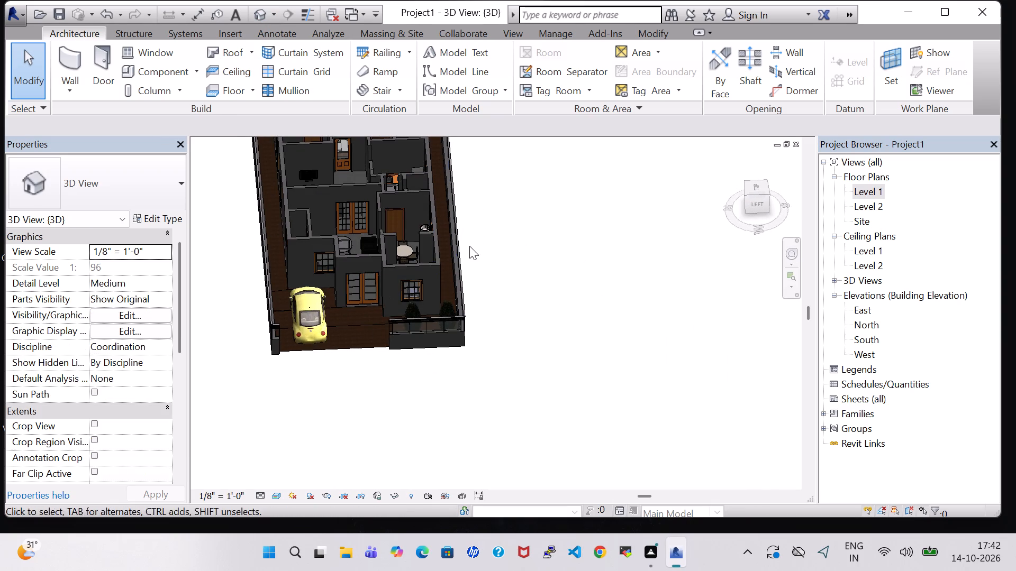
pyautogui.moveTo(469, 246); pyautogui.dragTo(567, 311, button='middle')
pyautogui.keyDown('shift'); pyautogui.moveTo(567, 311); pyautogui.dragTo(562, 213, button='middle'); pyautogui.keyUp('shift')
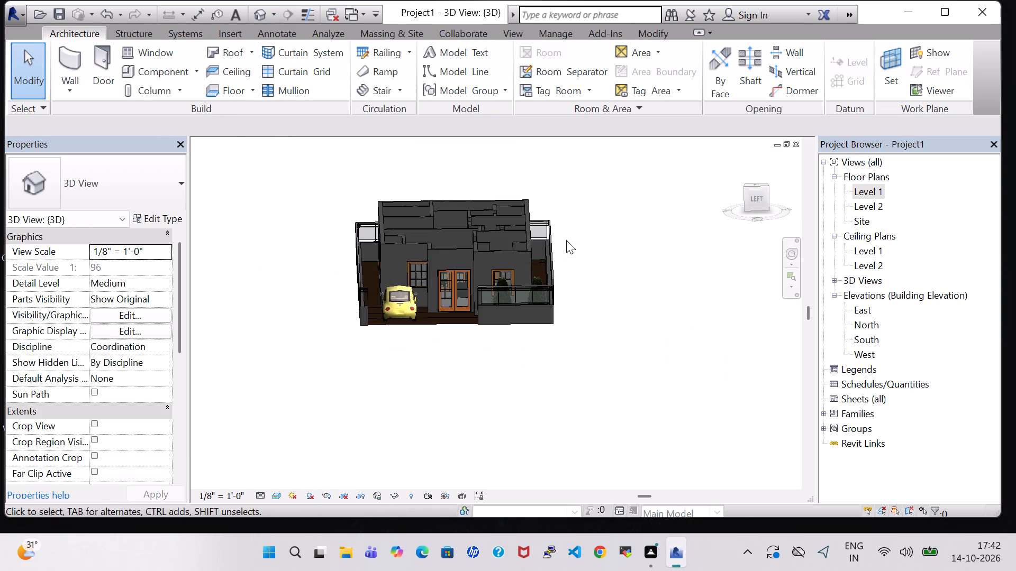
pyautogui.keyDown('shift'); pyautogui.moveTo(566, 240); pyautogui.dragTo(557, 288, button='middle'); pyautogui.keyUp('shift')
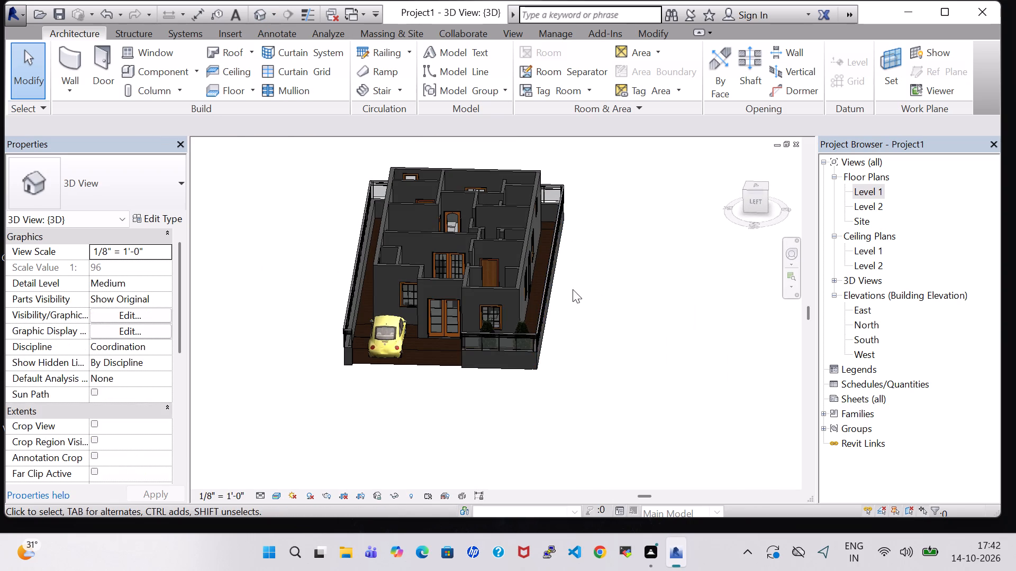
pyautogui.keyDown('shift'); pyautogui.middleClick(573, 302); pyautogui.keyUp('shift')
pyautogui.scroll(2, 577, 300)
pyautogui.moveTo(577, 300); pyautogui.dragTo(637, 327, button='middle')
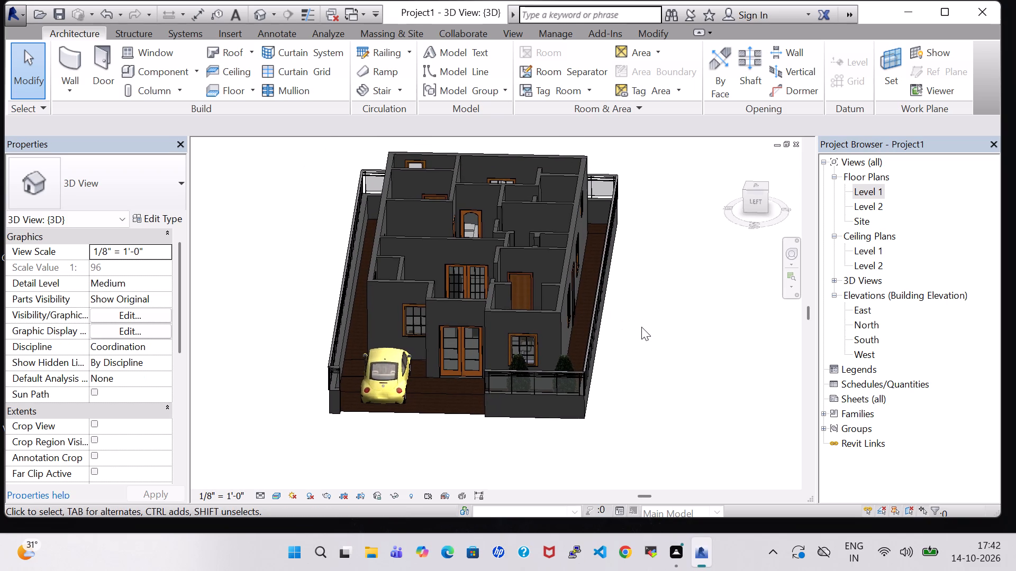
# From the Level 1 plan, set the INNER WALL type's structure layer material to Brick, Soldier Course, using the wall beside D/BATH.
pyautogui.doubleClick(869, 186)
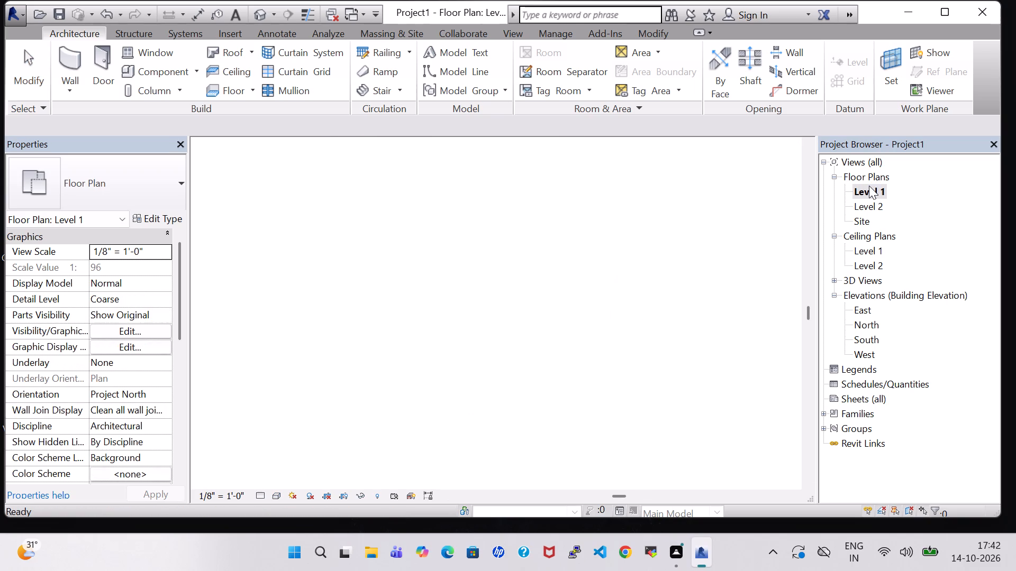
pyautogui.click(674, 193)
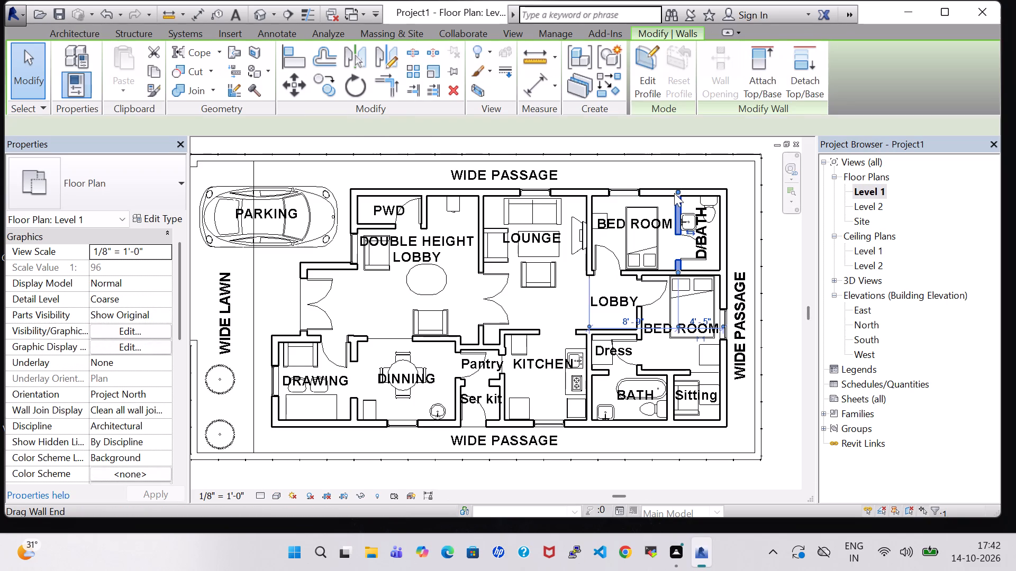
pyautogui.click(156, 221)
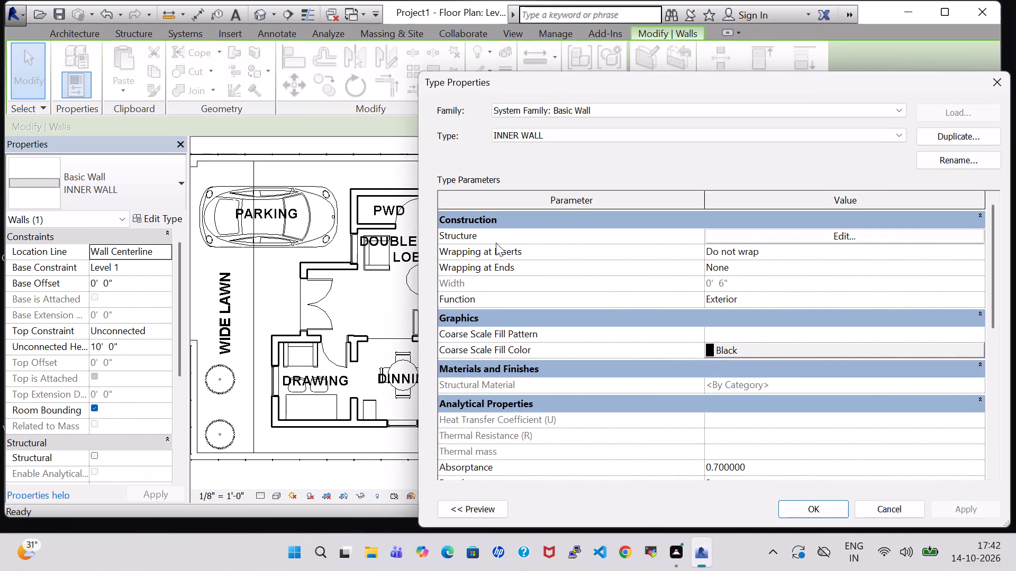
pyautogui.click(842, 232)
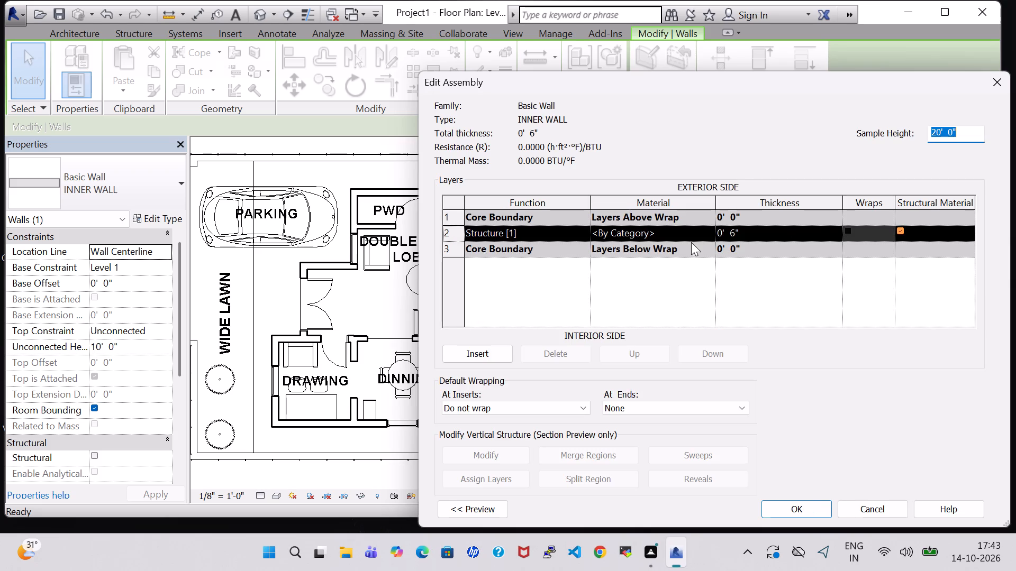
pyautogui.click(711, 231)
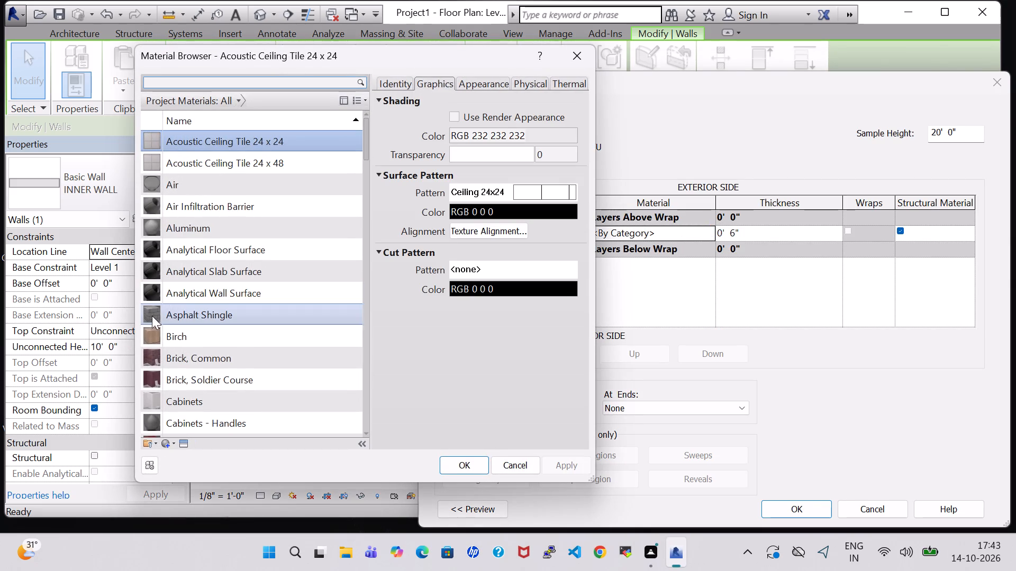
pyautogui.click(194, 375)
pyautogui.click(472, 468)
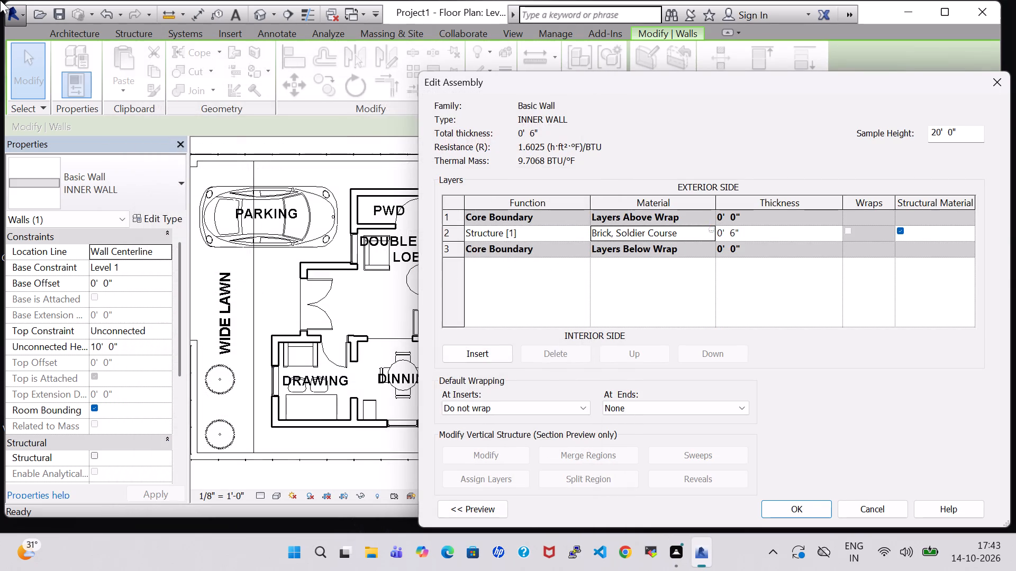
pyautogui.click(779, 504)
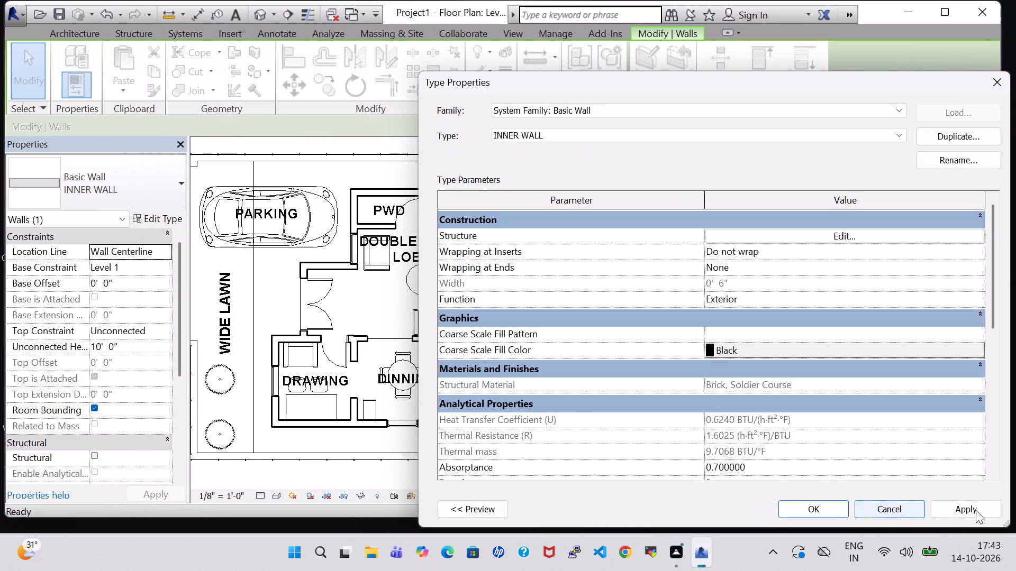
pyautogui.click(982, 510)
pyautogui.click(787, 509)
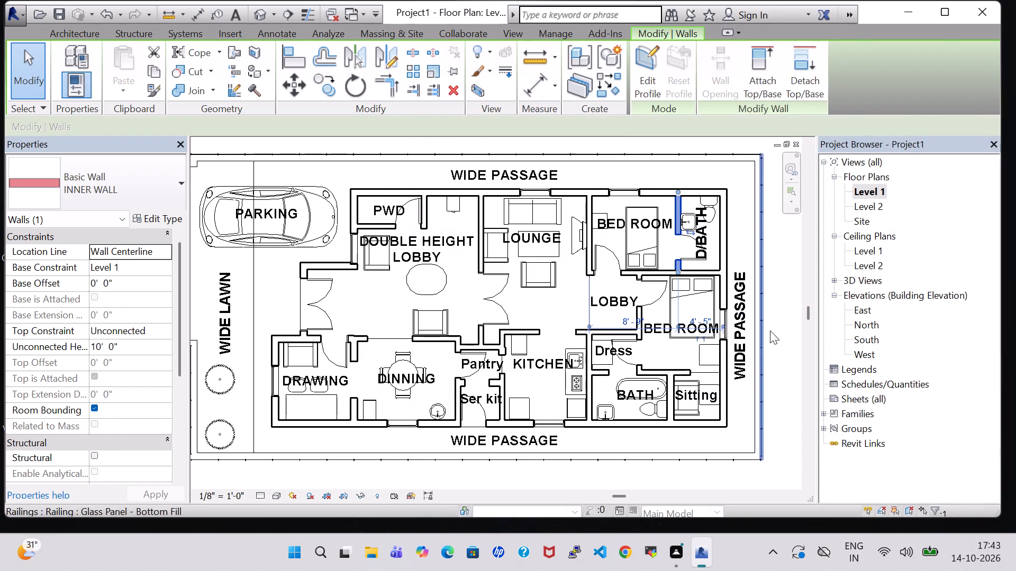
pyautogui.click(772, 331)
# Open the 3D view to check the material on the inner walls.
pyautogui.click(260, 15)
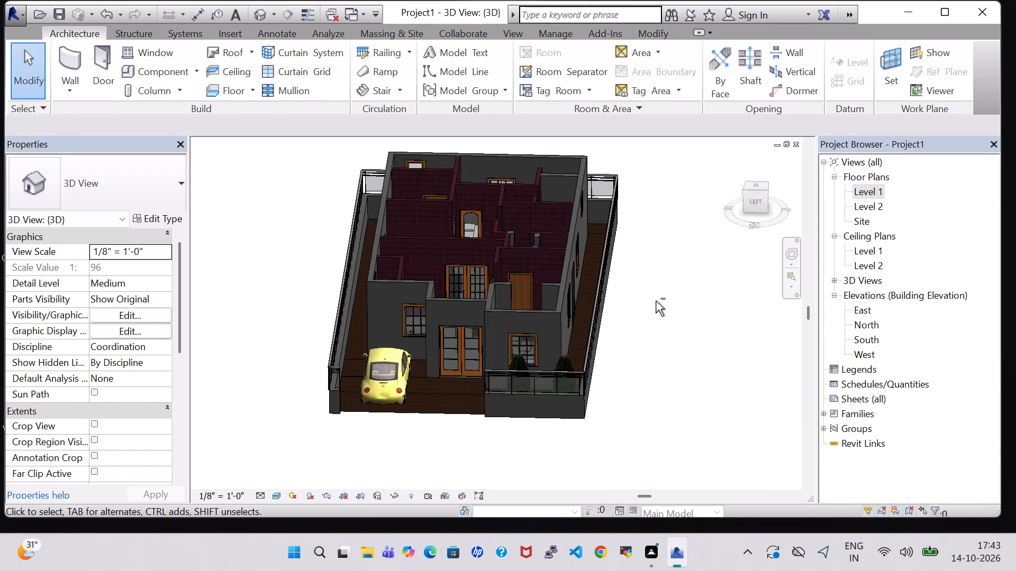
# Set the Generic - 8" wall type's structure layer material to Brick, Common, using the house's long exterior wall in the 3D view.
pyautogui.keyDown('shift'); pyautogui.moveTo(656, 301); pyautogui.dragTo(664, 273, button='middle'); pyautogui.keyUp('shift')
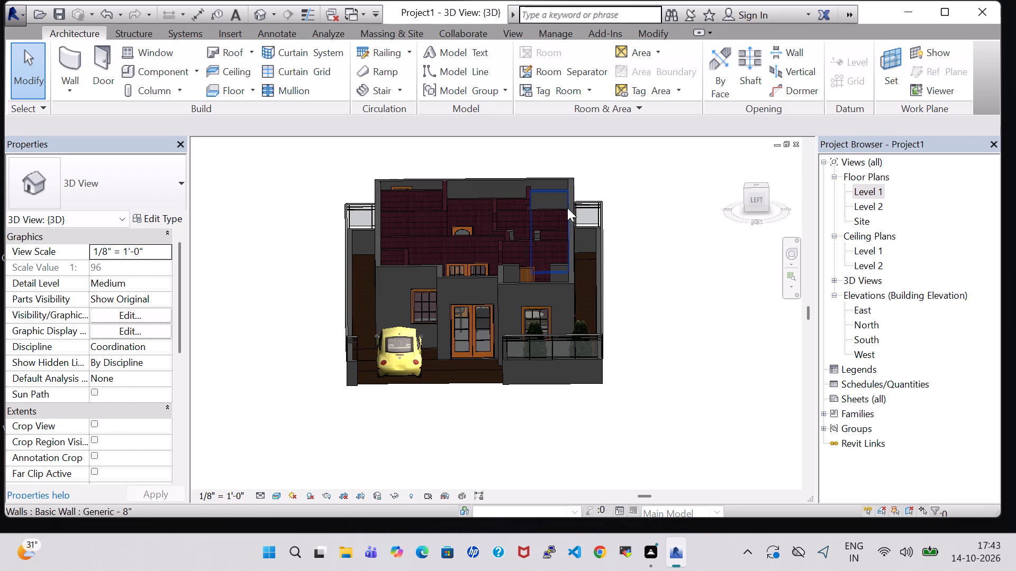
pyautogui.click(522, 287)
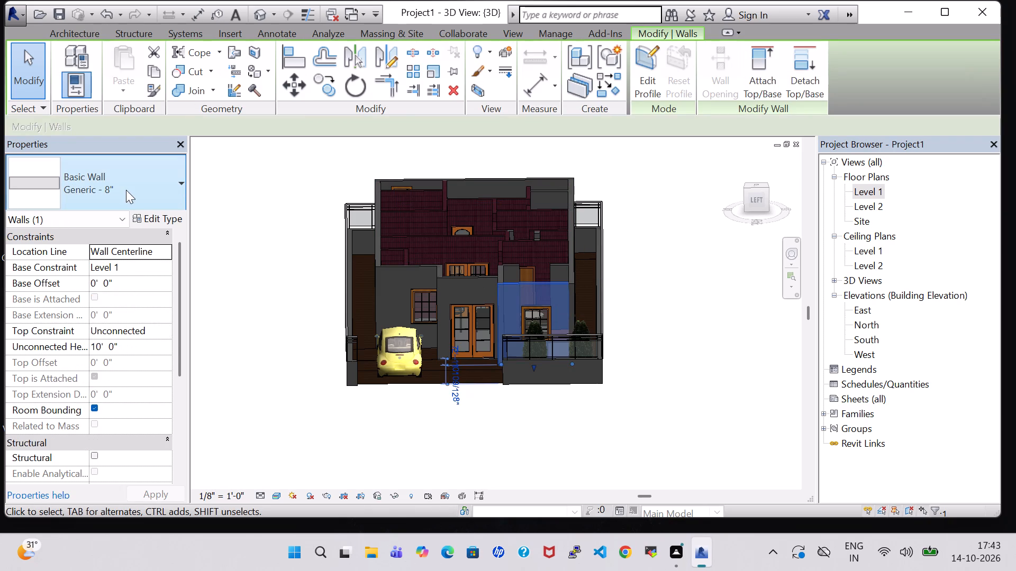
pyautogui.click(660, 291)
pyautogui.keyDown('shift'); pyautogui.moveTo(661, 176); pyautogui.dragTo(657, 262, button='middle'); pyautogui.keyUp('shift')
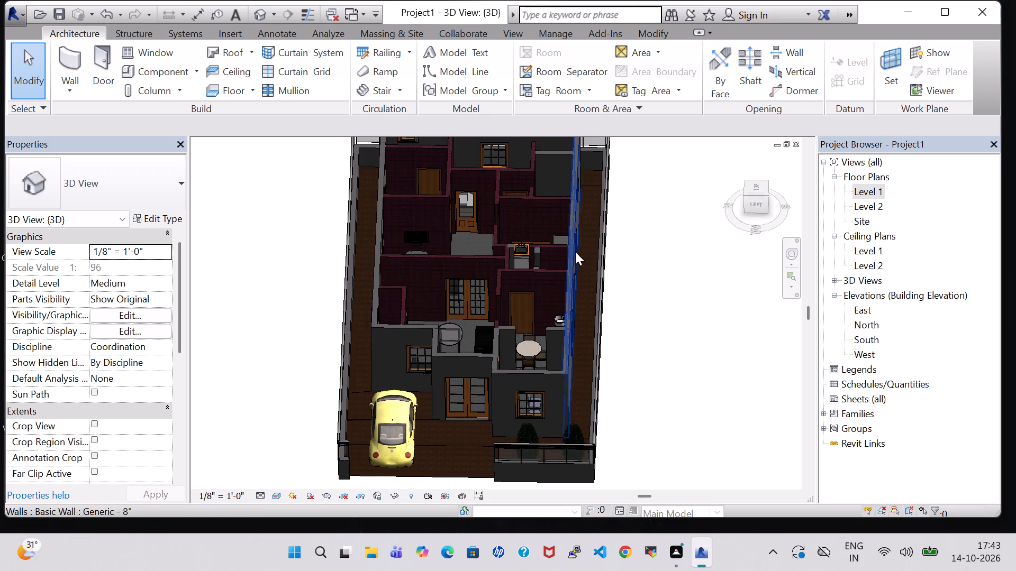
pyautogui.click(571, 252)
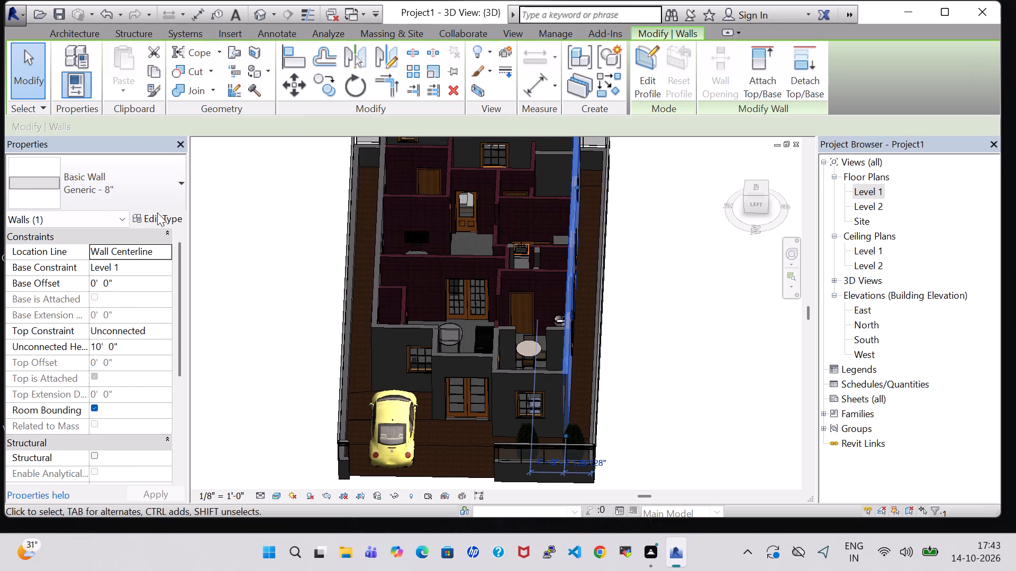
pyautogui.click(157, 213)
pyautogui.click(849, 228)
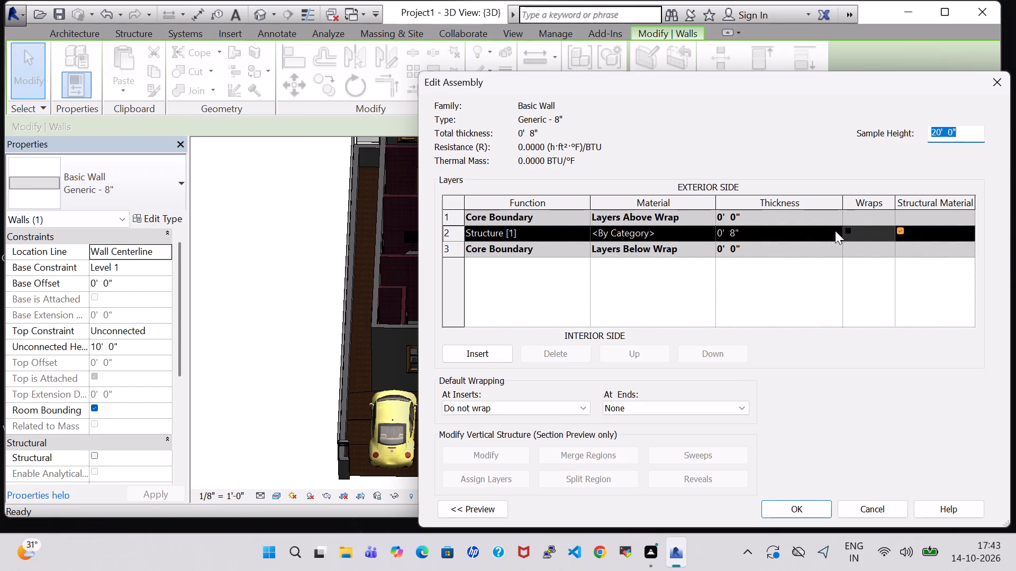
pyautogui.click(688, 227)
pyautogui.click(710, 231)
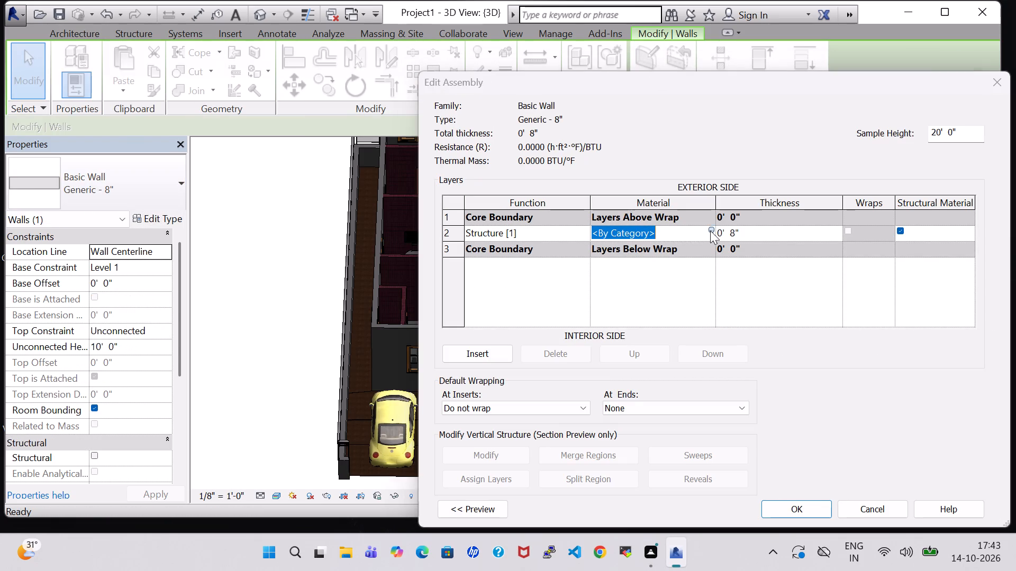
pyautogui.click(225, 262)
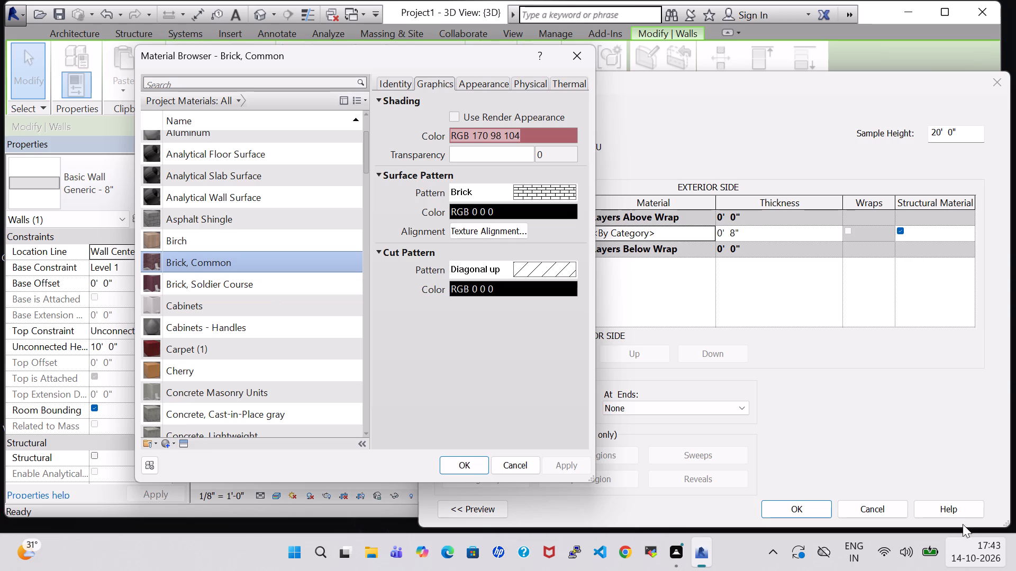
pyautogui.click(467, 462)
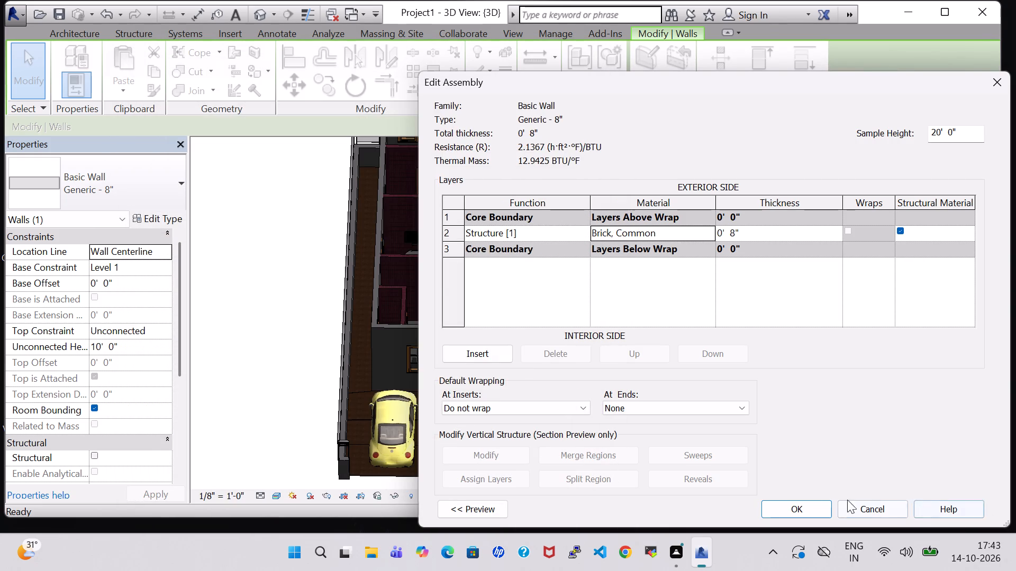
pyautogui.click(809, 513)
pyautogui.click(948, 504)
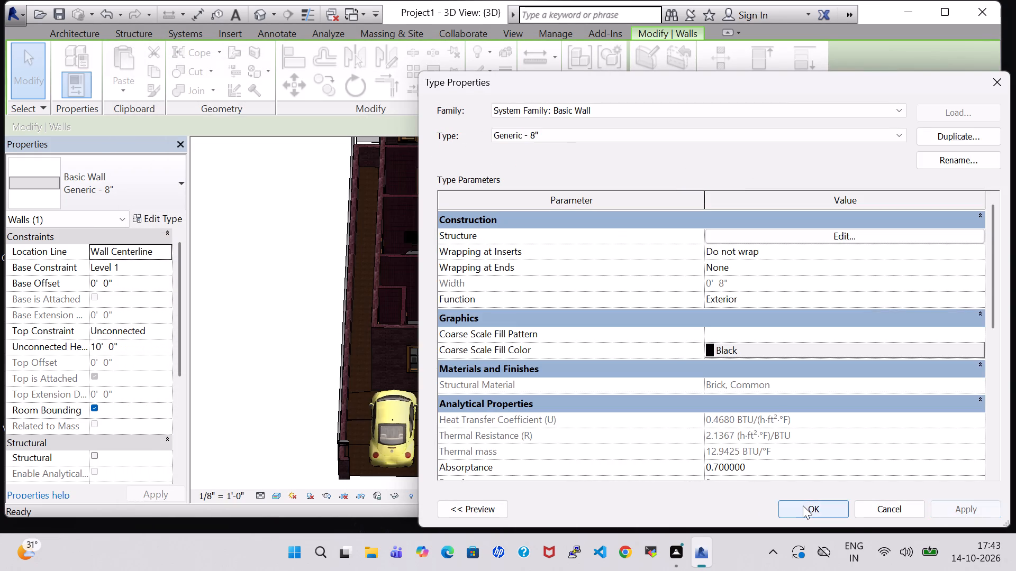
pyautogui.click(803, 505)
pyautogui.click(696, 398)
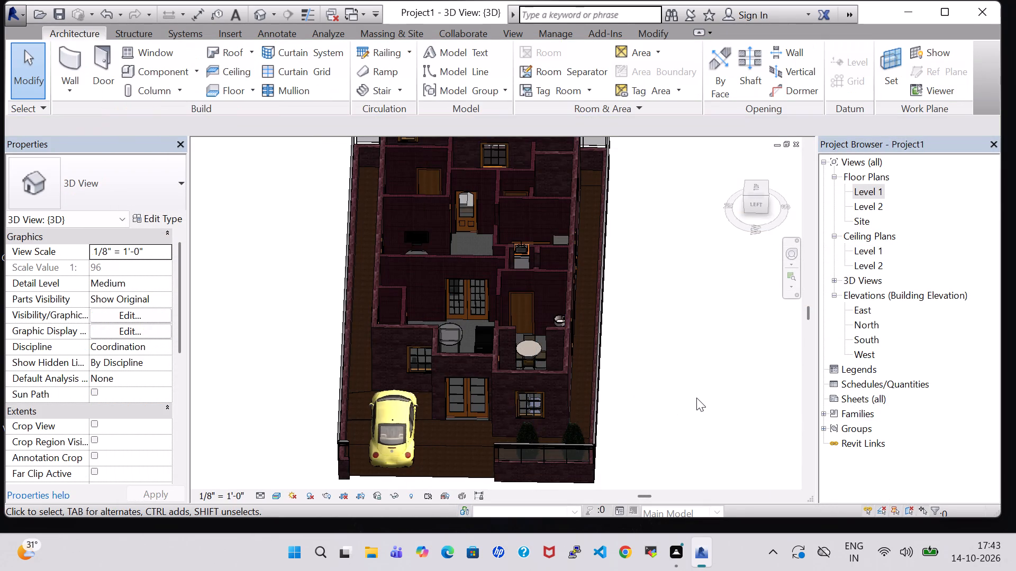
# Examine the exterior and boundary walls' brick material from all sides of the house in the 3D view.
pyautogui.keyDown('shift'); pyautogui.moveTo(688, 393); pyautogui.dragTo(690, 284, button='middle'); pyautogui.keyUp('shift')
pyautogui.keyDown('shift'); pyautogui.moveTo(681, 273); pyautogui.dragTo(748, 317, button='middle'); pyautogui.keyUp('shift')
pyautogui.keyDown('shift'); pyautogui.moveTo(687, 263); pyautogui.dragTo(778, 292, button='middle'); pyautogui.keyUp('shift')
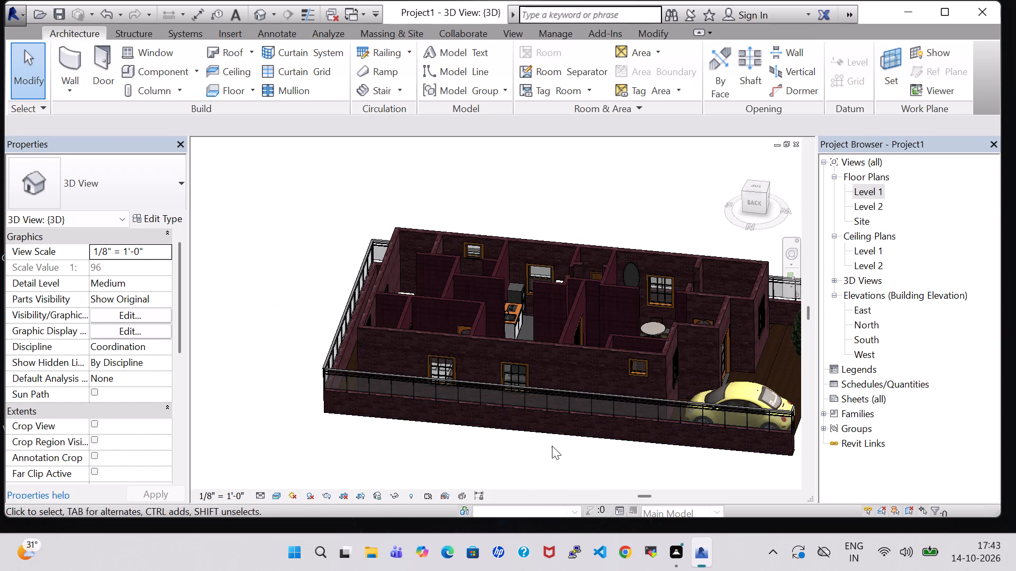
pyautogui.keyDown('shift'); pyautogui.moveTo(552, 446); pyautogui.dragTo(621, 446, button='middle'); pyautogui.keyUp('shift')
pyautogui.moveTo(621, 446); pyautogui.dragTo(756, 434, button='middle')
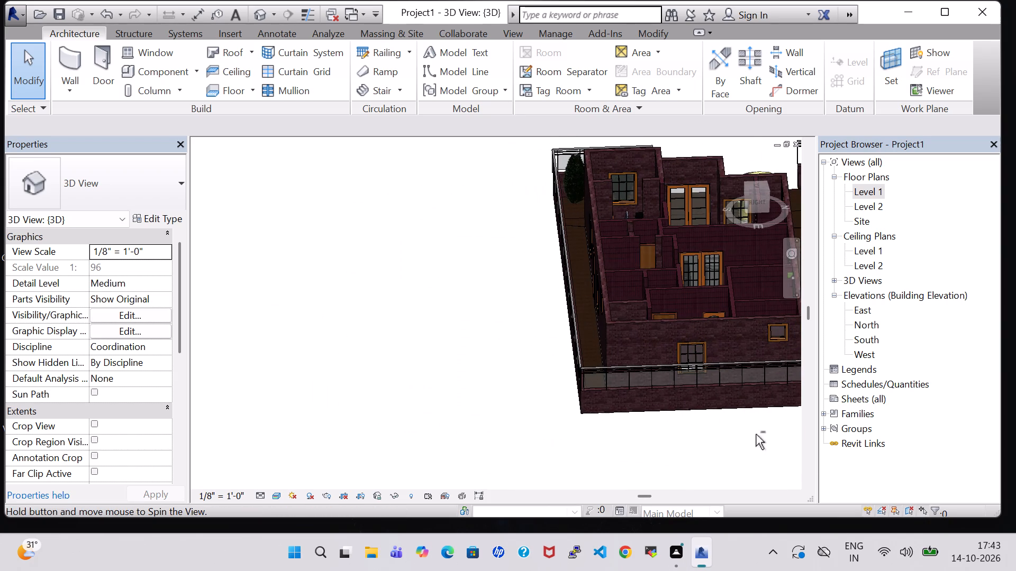
pyautogui.keyDown('shift'); pyautogui.moveTo(724, 431); pyautogui.dragTo(672, 429, button='middle'); pyautogui.keyUp('shift')
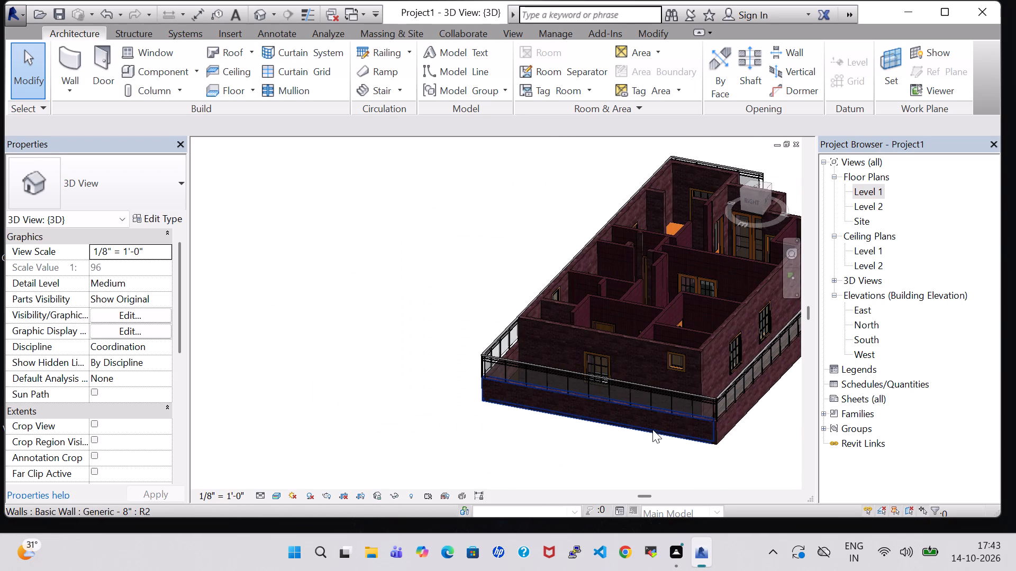
pyautogui.keyDown('shift'); pyautogui.moveTo(541, 426); pyautogui.dragTo(730, 449, button='middle'); pyautogui.keyUp('shift')
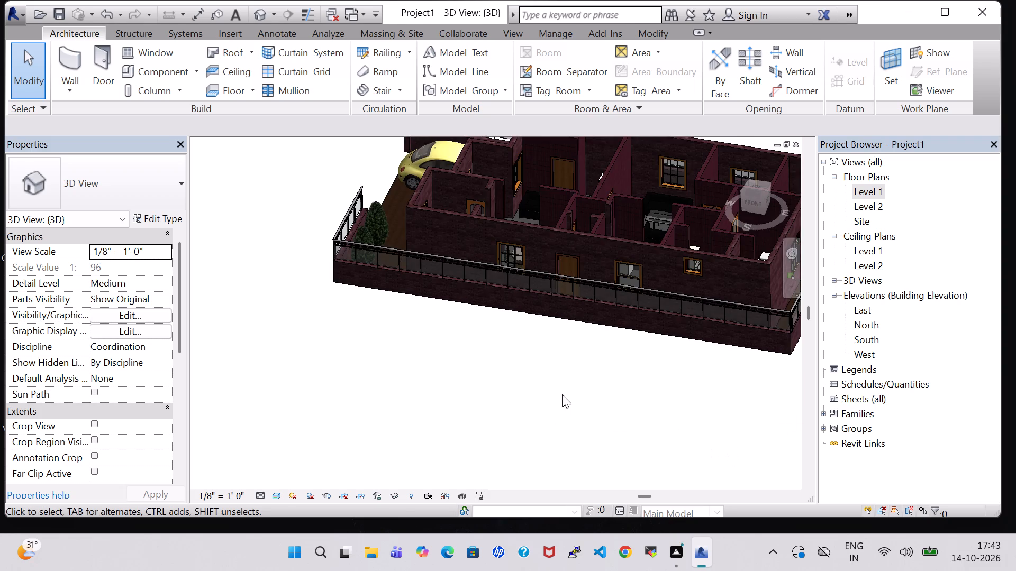
pyautogui.keyDown('shift'); pyautogui.moveTo(540, 394); pyautogui.dragTo(681, 355, button='middle'); pyautogui.keyUp('shift')
pyautogui.moveTo(575, 360); pyautogui.dragTo(654, 331, button='middle')
pyautogui.keyDown('shift'); pyautogui.moveTo(667, 317); pyautogui.dragTo(657, 328, button='middle'); pyautogui.keyUp('shift')
pyautogui.moveTo(656, 290); pyautogui.dragTo(679, 374, button='middle')
pyautogui.keyDown('shift'); pyautogui.moveTo(679, 374); pyautogui.dragTo(671, 347, button='middle'); pyautogui.keyUp('shift')
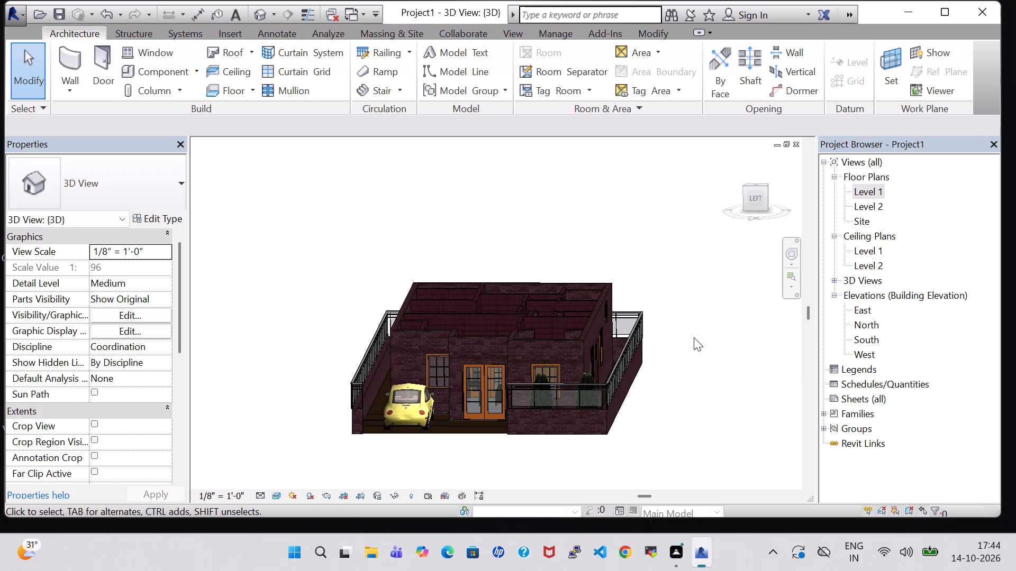
# Examine the entrance side of the house in 3D, from low and raised angles, including the parking, front windows and railings.
pyautogui.scroll(-2, 694, 349)
pyautogui.keyDown('shift'); pyautogui.moveTo(687, 350); pyautogui.dragTo(715, 360, button='middle'); pyautogui.keyUp('shift')
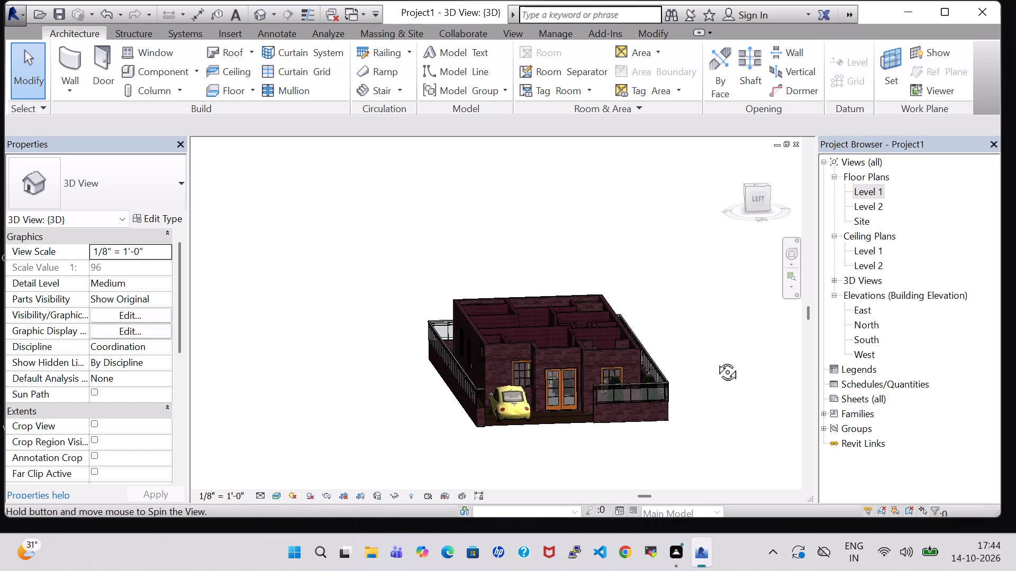
pyautogui.keyDown('shift'); pyautogui.moveTo(715, 360); pyautogui.dragTo(714, 360, button='middle'); pyautogui.keyUp('shift')
pyautogui.moveTo(718, 340); pyautogui.dragTo(675, 366, button='middle')
pyautogui.scroll(3, 675, 366)
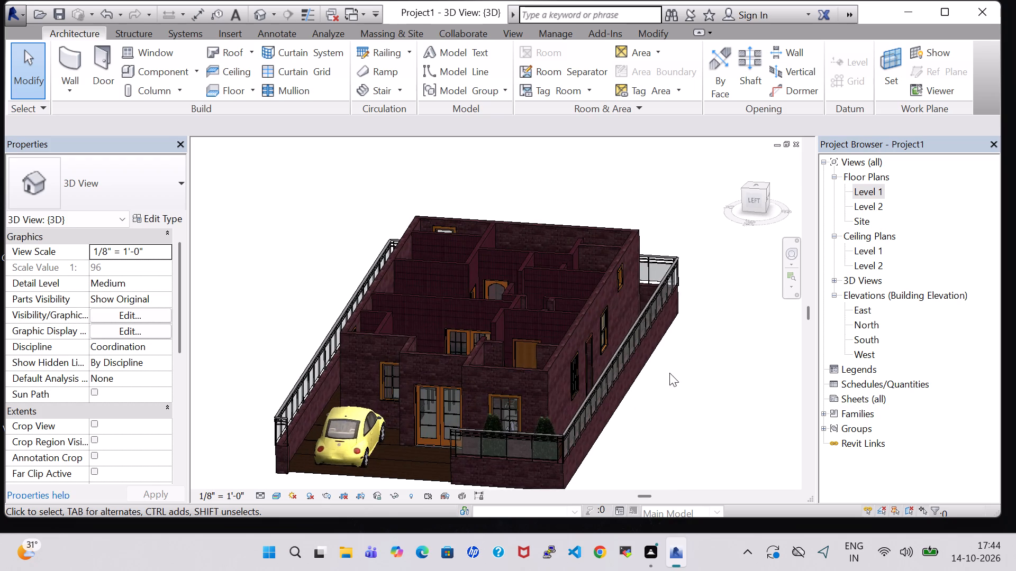
pyautogui.moveTo(669, 373); pyautogui.dragTo(686, 339, button='middle')
pyautogui.middleClick(674, 374)
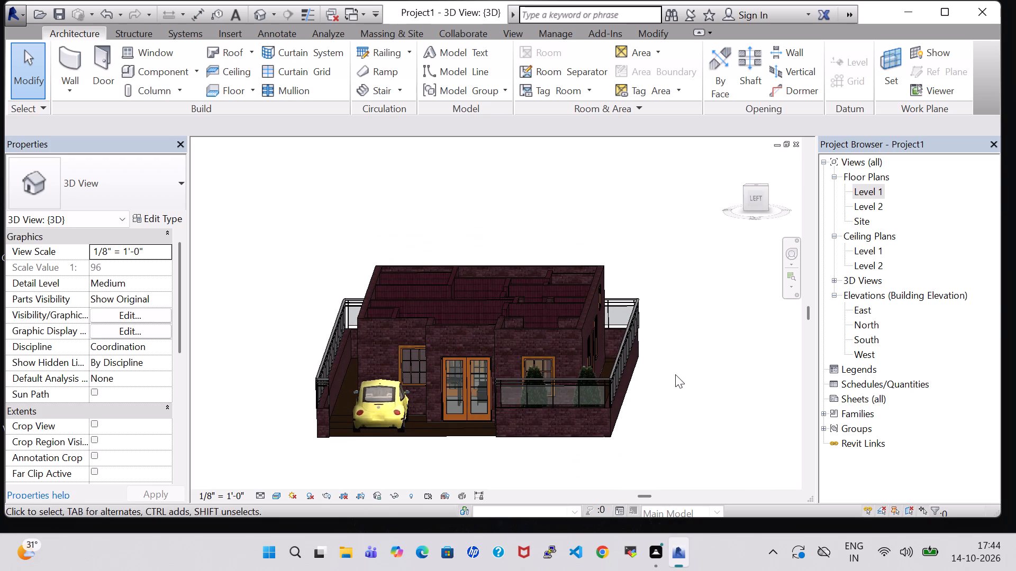
pyautogui.keyDown('shift'); pyautogui.moveTo(706, 380); pyautogui.dragTo(714, 366, button='middle'); pyautogui.keyUp('shift')
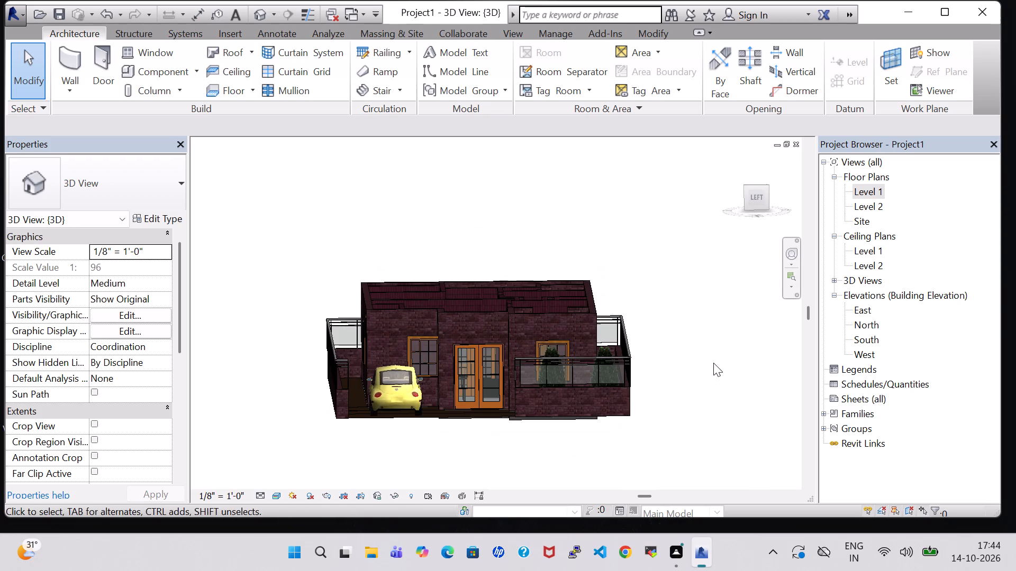
pyautogui.moveTo(712, 361); pyautogui.dragTo(696, 365, button='middle')
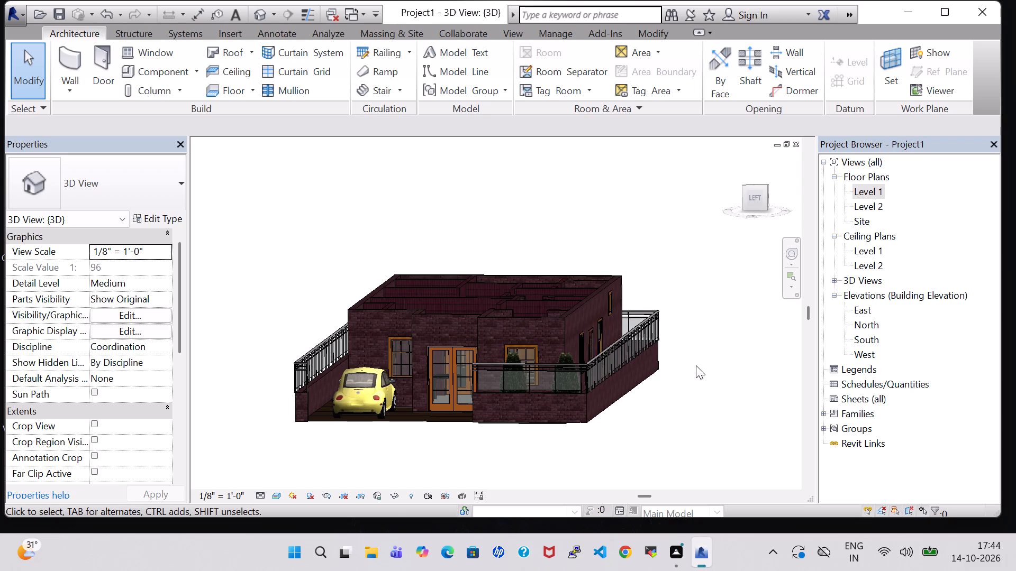
pyautogui.keyDown('shift'); pyautogui.moveTo(696, 365); pyautogui.dragTo(719, 384, button='middle'); pyautogui.keyUp('shift')
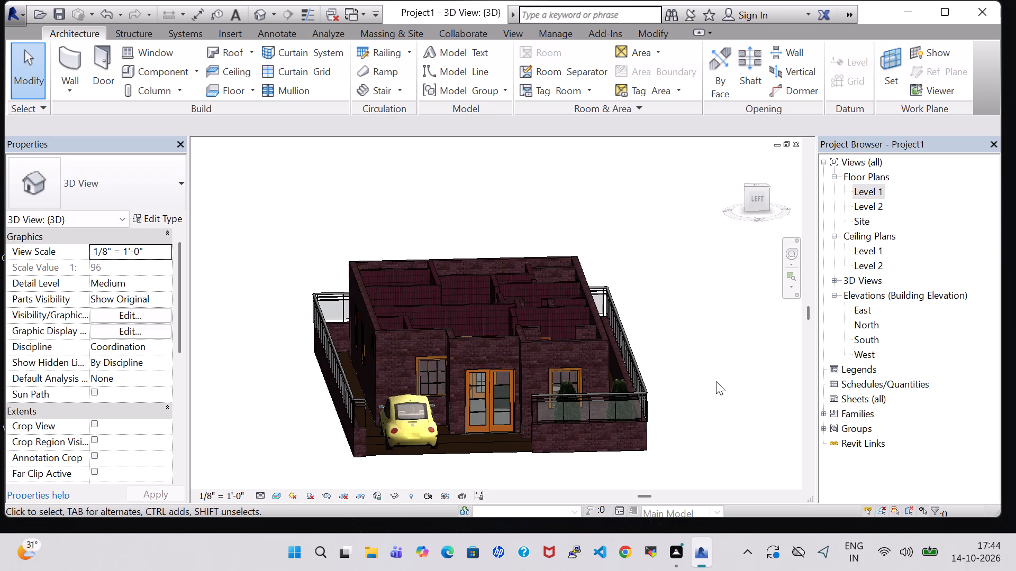
pyautogui.keyDown('shift'); pyautogui.moveTo(716, 381); pyautogui.dragTo(702, 370, button='middle'); pyautogui.keyUp('shift')
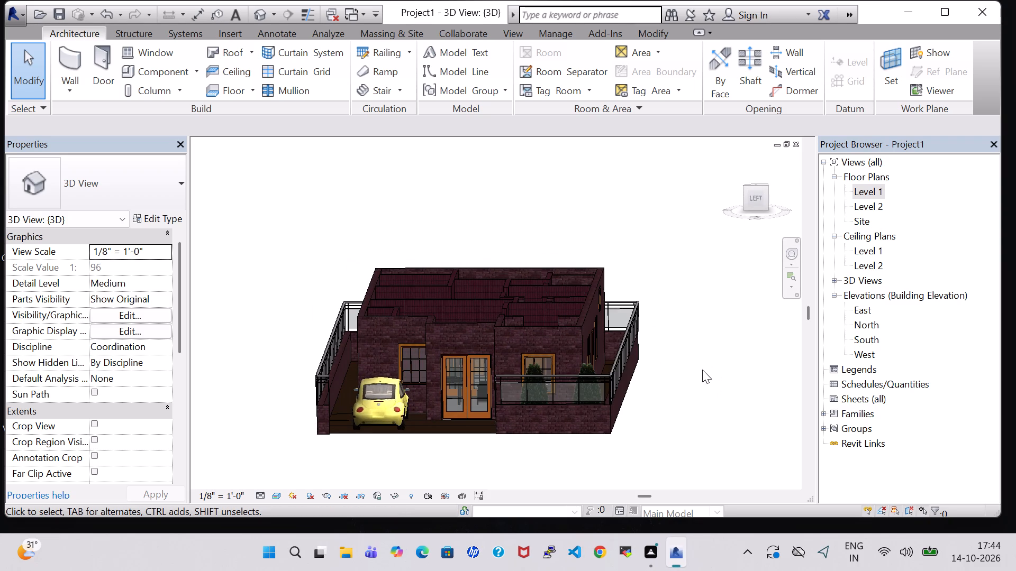
pyautogui.keyDown('shift'); pyautogui.middleClick(702, 370); pyautogui.keyUp('shift')
# Open the Level 1 floor plan and bring the whole house layout into view.
pyautogui.doubleClick(872, 193)
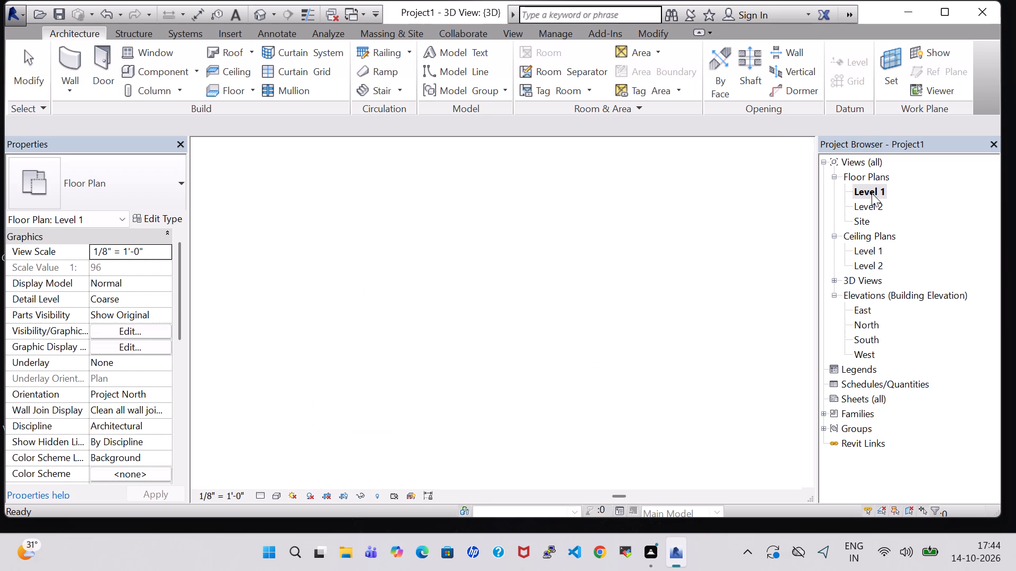
pyautogui.scroll(-2, 678, 247)
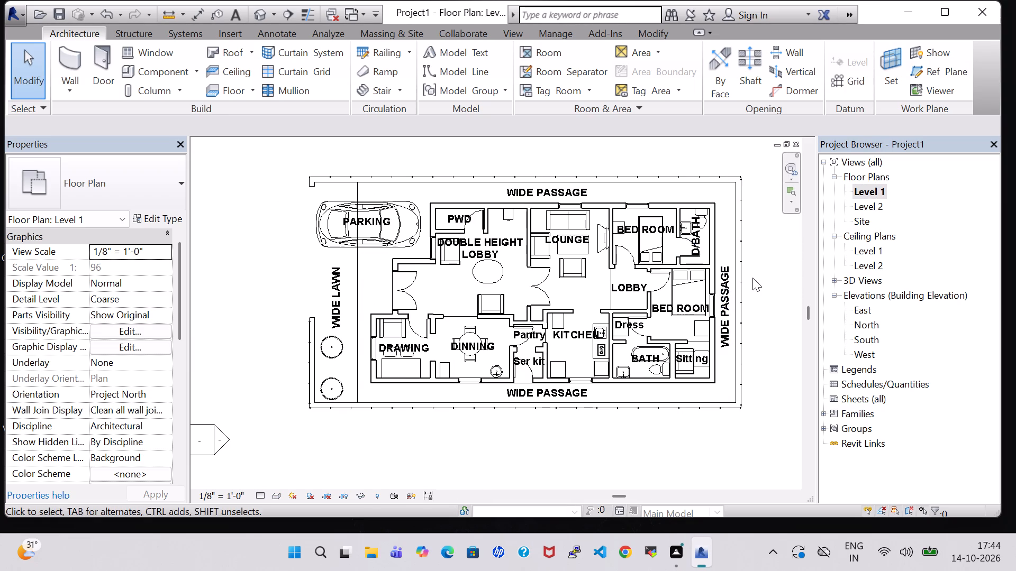
pyautogui.moveTo(762, 279); pyautogui.dragTo(738, 319, button='middle')
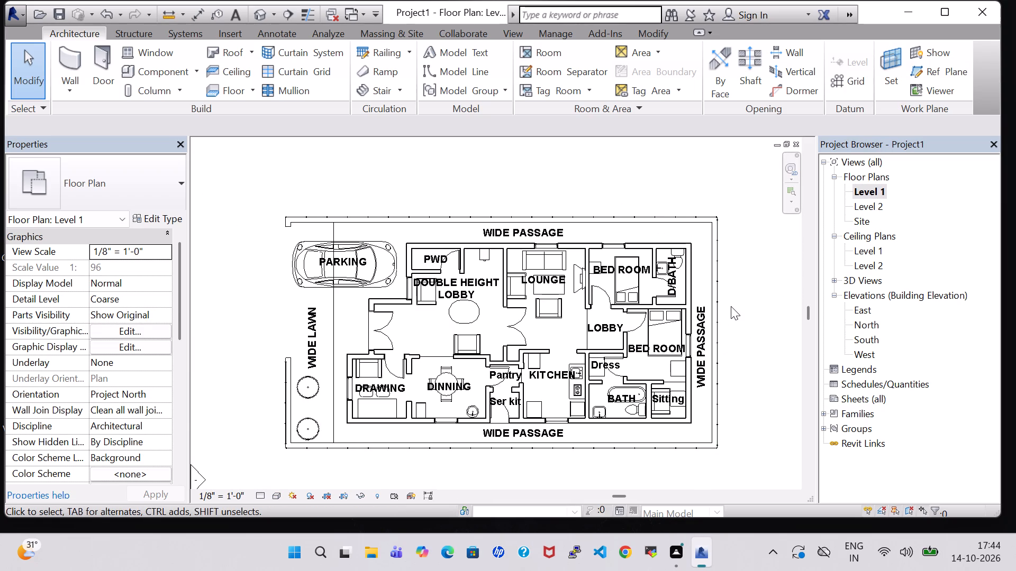
pyautogui.keyDown('shift'); pyautogui.moveTo(731, 306); pyautogui.dragTo(731, 294, button='middle'); pyautogui.keyUp('shift')
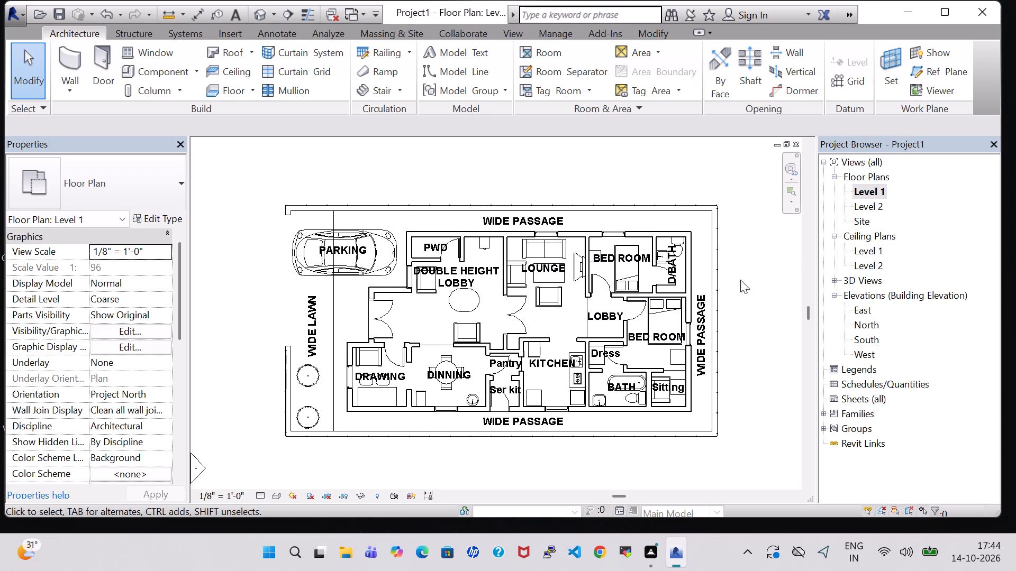
# Browse the US Imperial family library, including the Furniture folder, for further components to place in the plan.
pyautogui.click(158, 69)
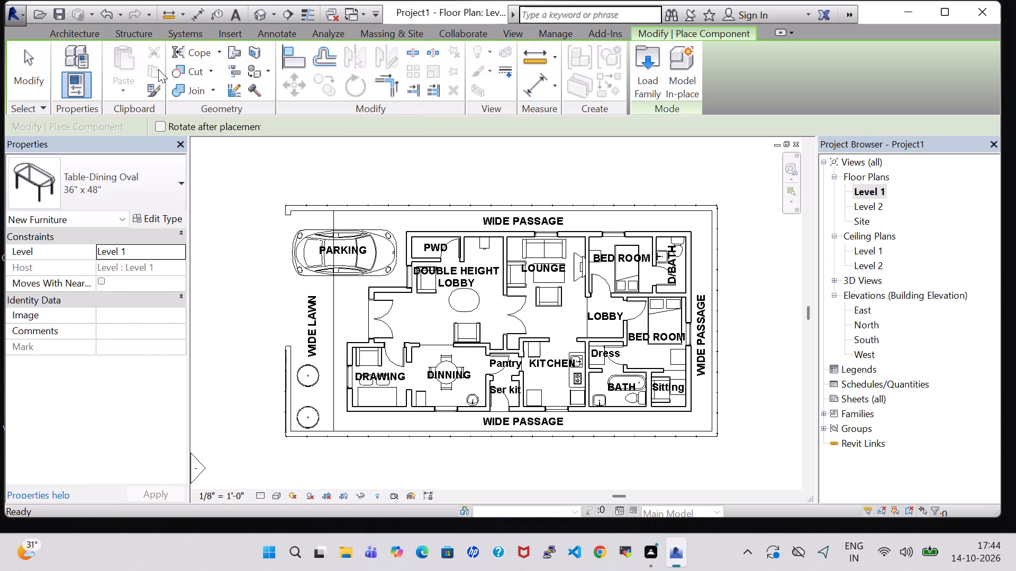
pyautogui.click(646, 80)
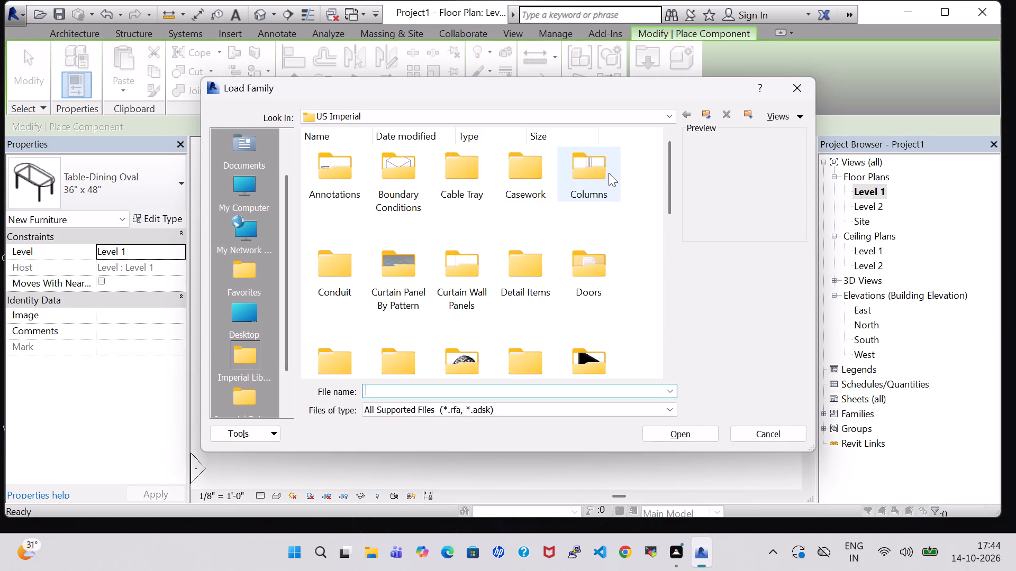
pyautogui.scroll(-1, 626, 226)
pyautogui.doubleClick(588, 217)
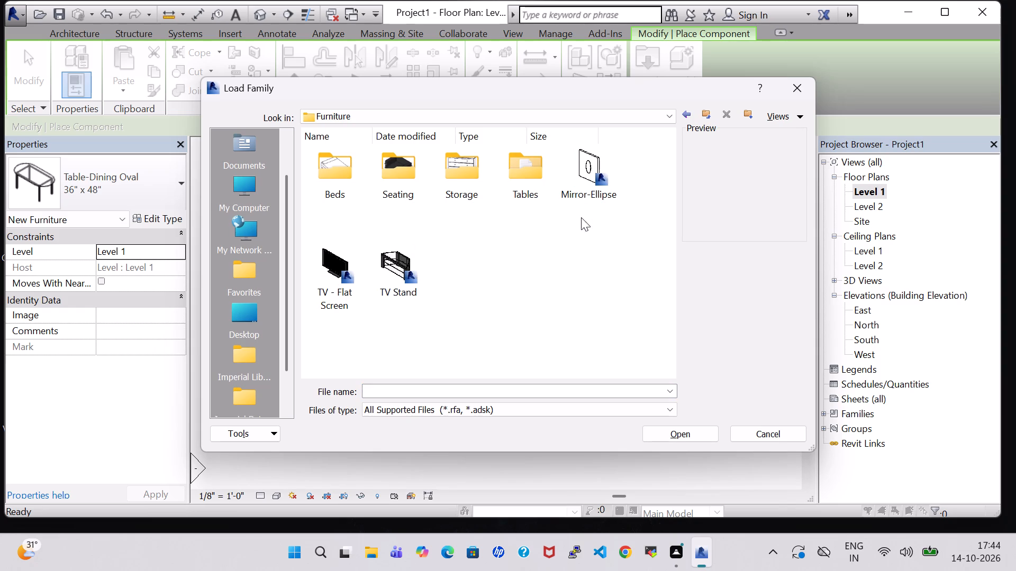
pyautogui.click(688, 113)
pyautogui.scroll(-2, 611, 220)
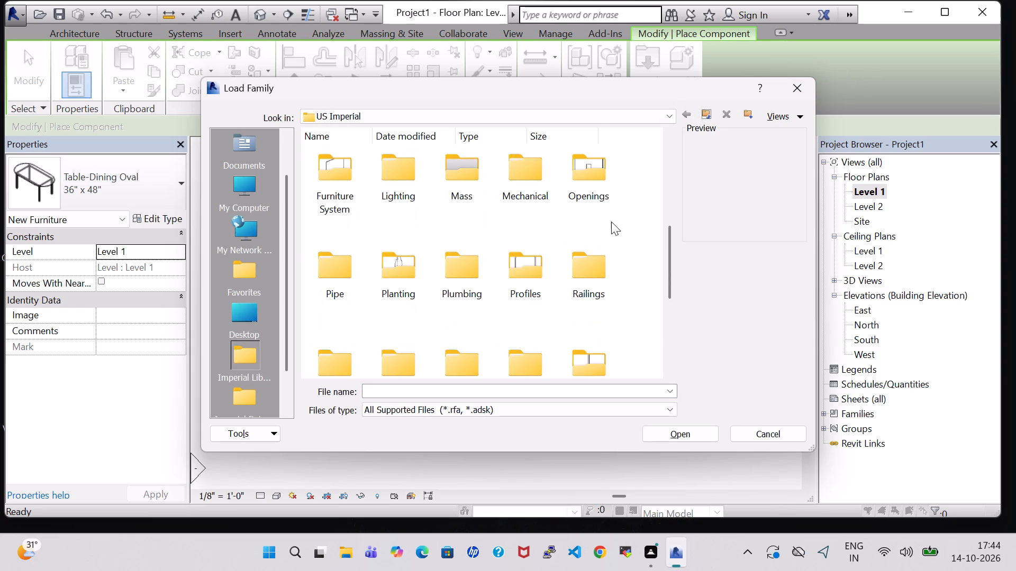
pyautogui.scroll(-1, 611, 222)
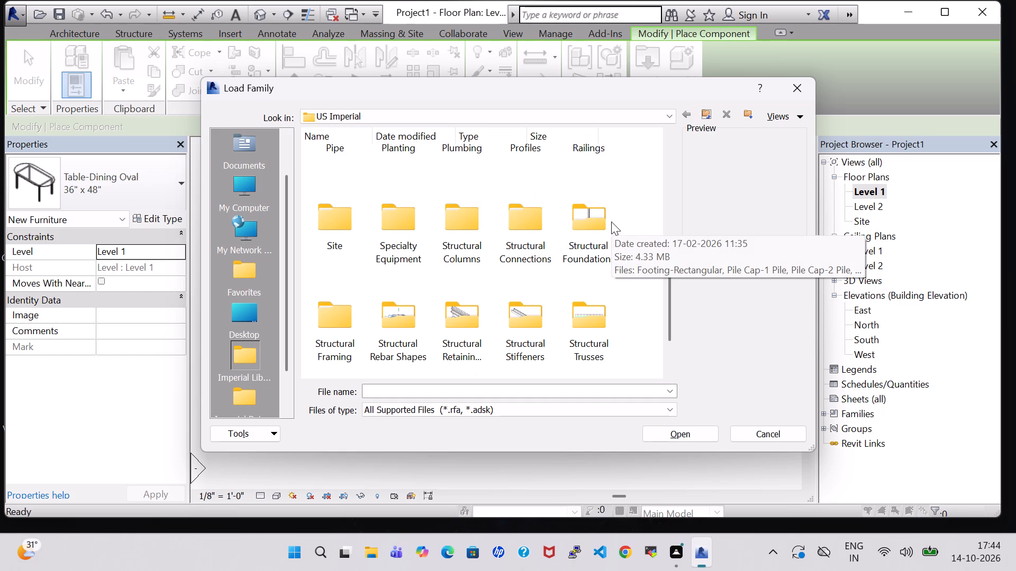
pyautogui.scroll(-1, 654, 286)
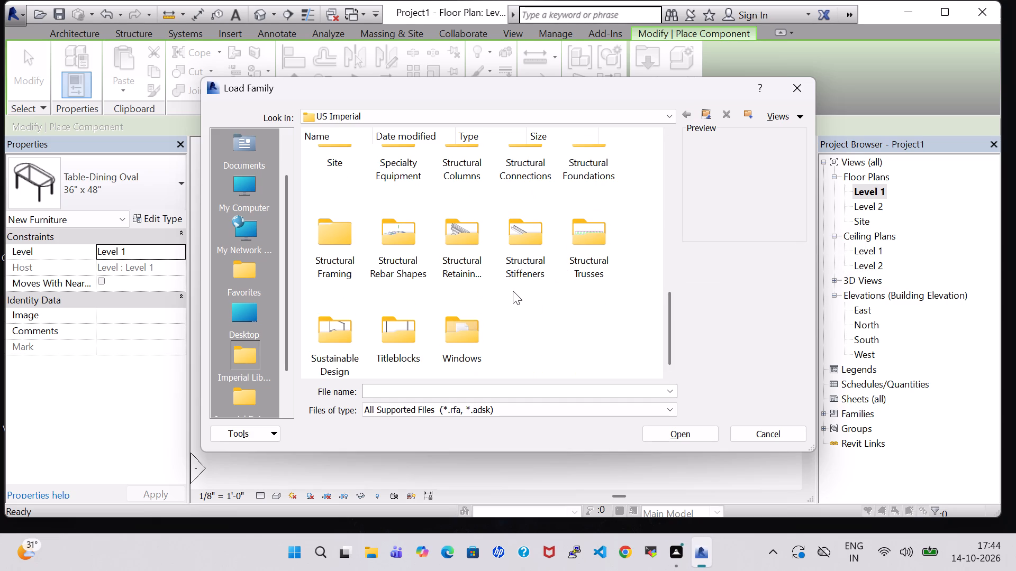
pyautogui.scroll(4, 513, 291)
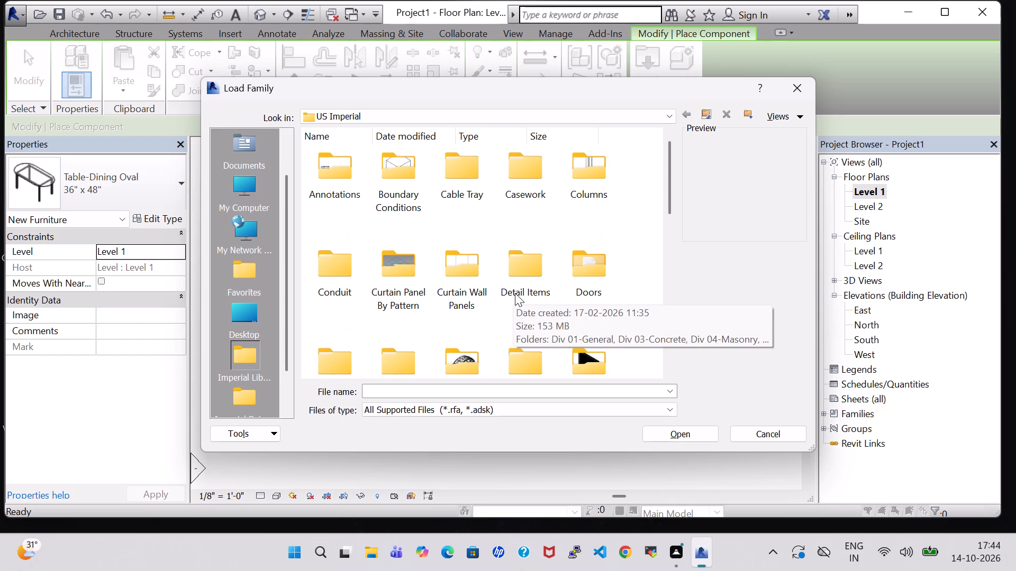
pyautogui.scroll(-1, 573, 269)
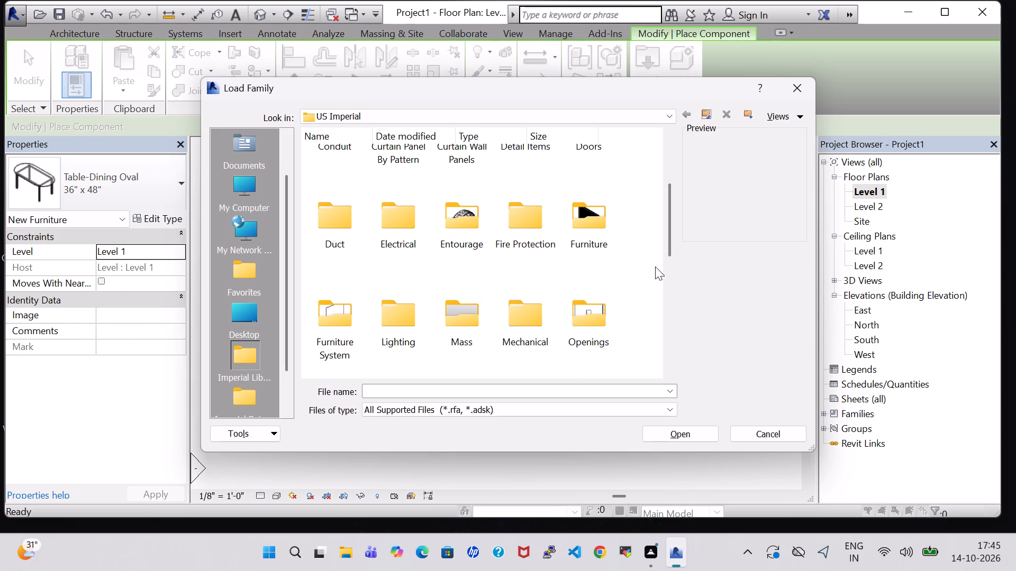
pyautogui.scroll(-1, 654, 269)
pyautogui.scroll(1, 654, 263)
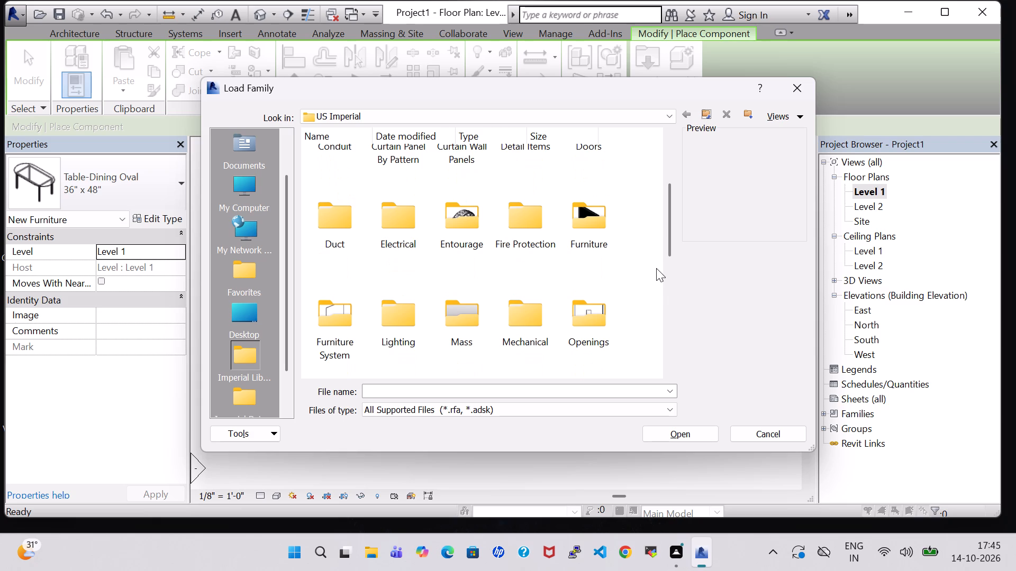
pyautogui.scroll(2, 646, 266)
pyautogui.scroll(-1, 646, 266)
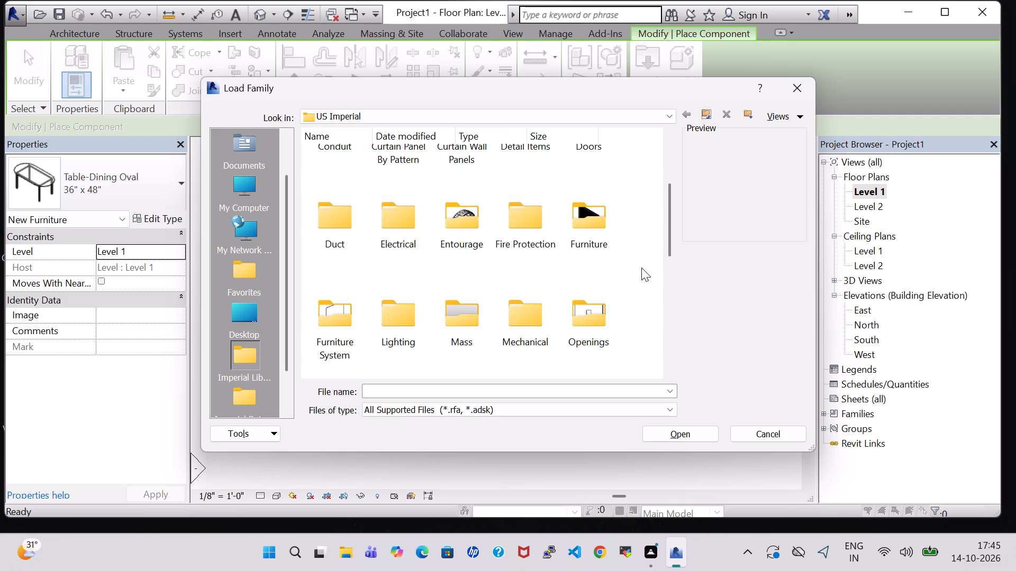
pyautogui.moveTo(641, 270); pyautogui.dragTo(624, 290, button='middle')
pyautogui.scroll(-1, 624, 290)
pyautogui.scroll(2, 624, 290)
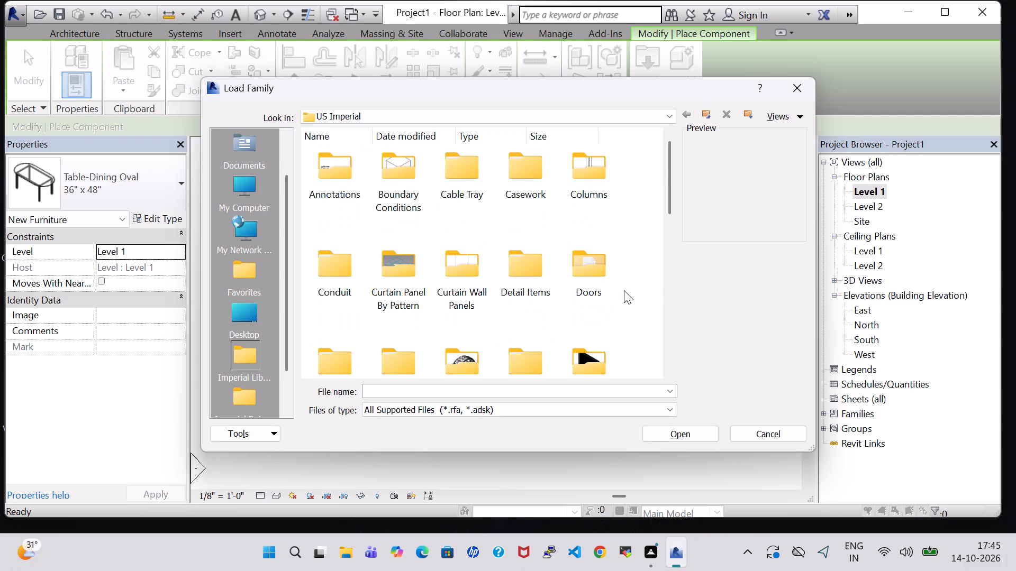
pyautogui.scroll(-1, 629, 300)
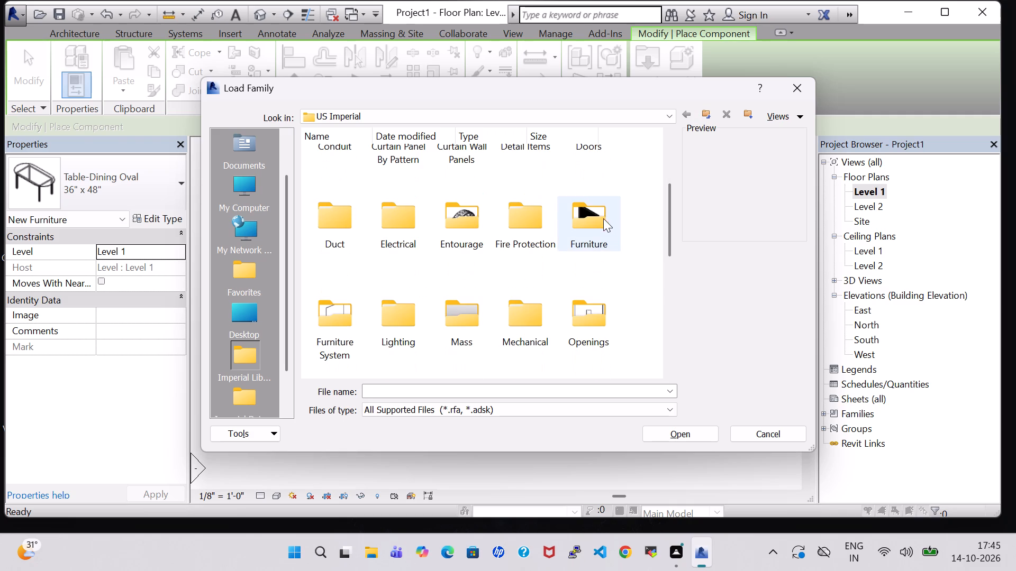
pyautogui.scroll(-1, 524, 262)
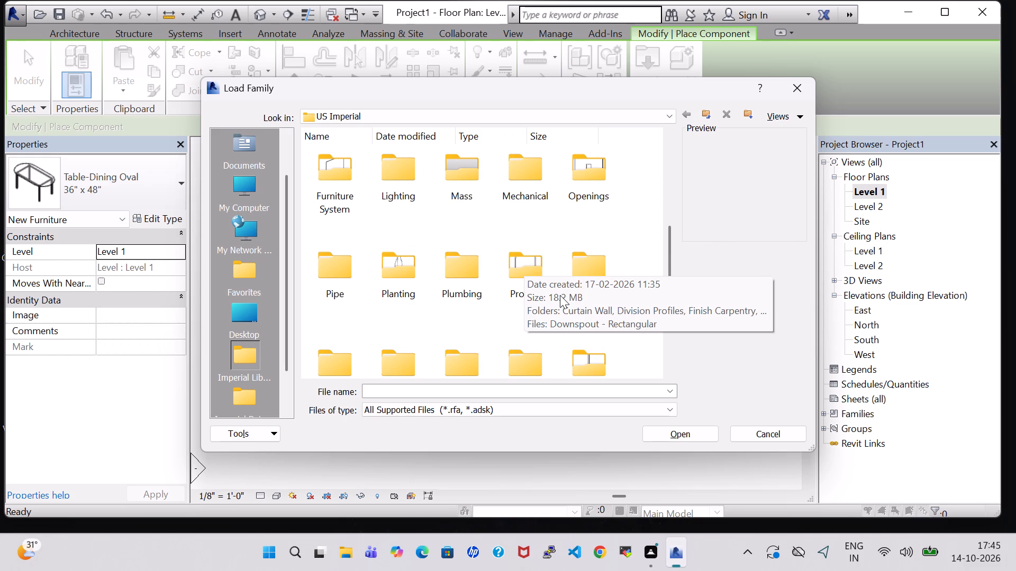
pyautogui.scroll(-1, 560, 295)
pyautogui.scroll(-1, 466, 293)
pyautogui.scroll(1, 462, 285)
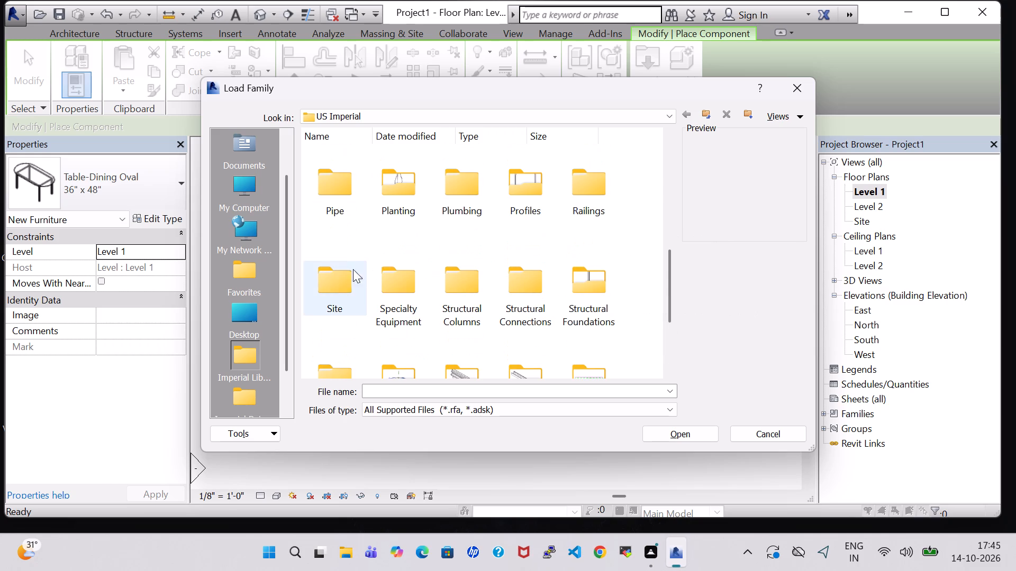
# Look through the Domestic appliance families under Specialty Equipment, and leave the library without loading any.
pyautogui.doubleClick(384, 279)
pyautogui.doubleClick(410, 165)
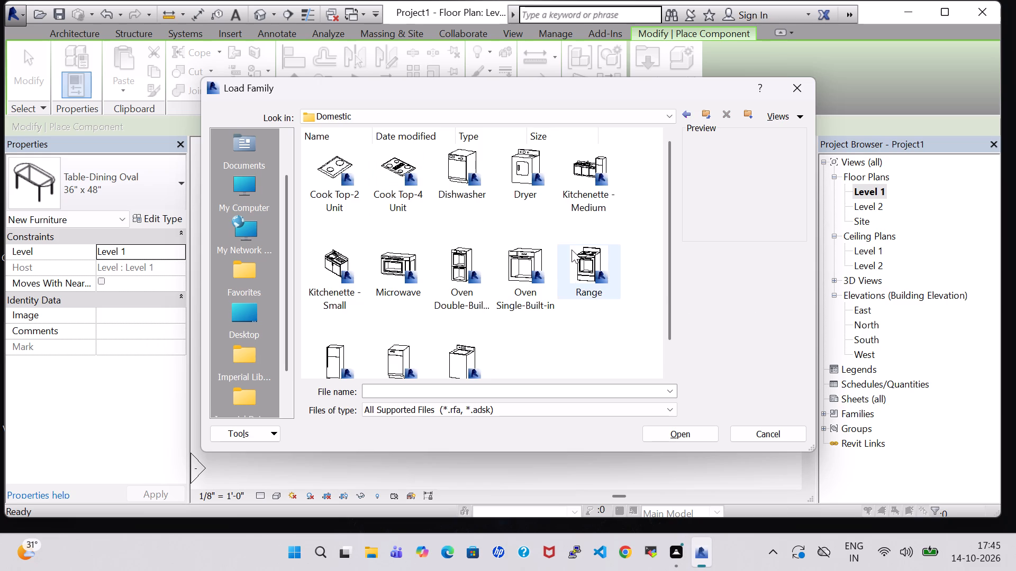
pyautogui.scroll(-1, 571, 250)
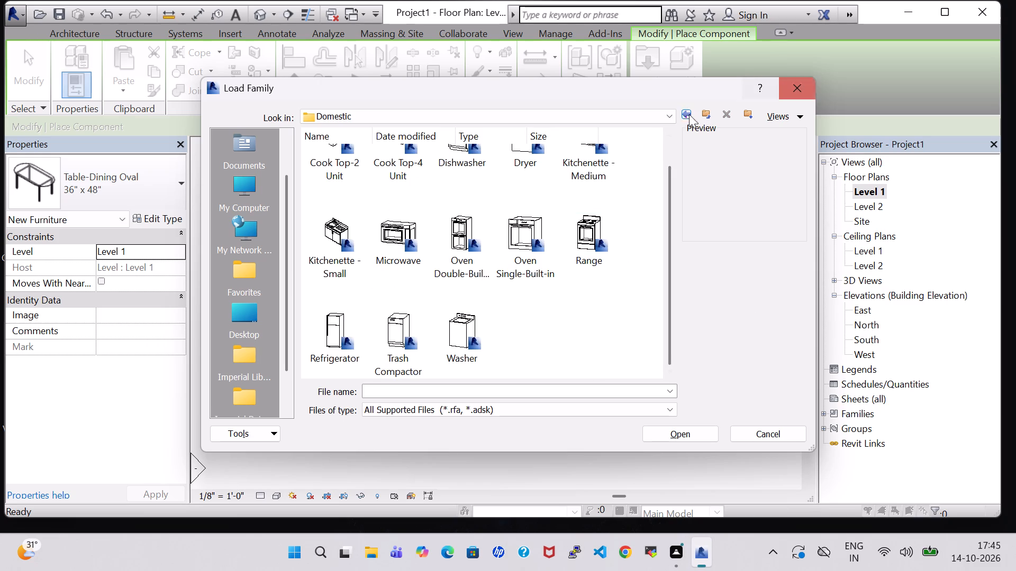
pyautogui.click(783, 85)
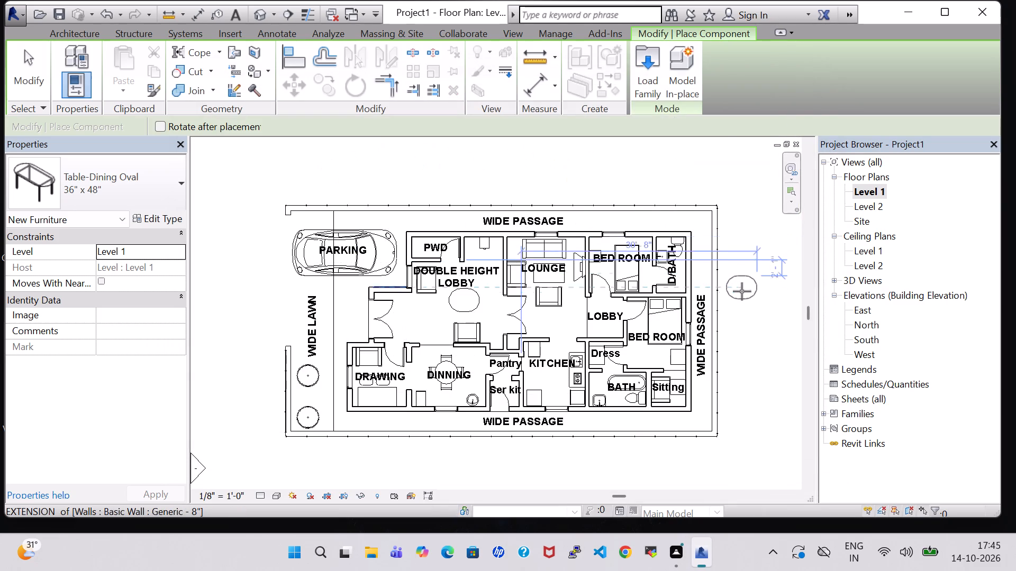
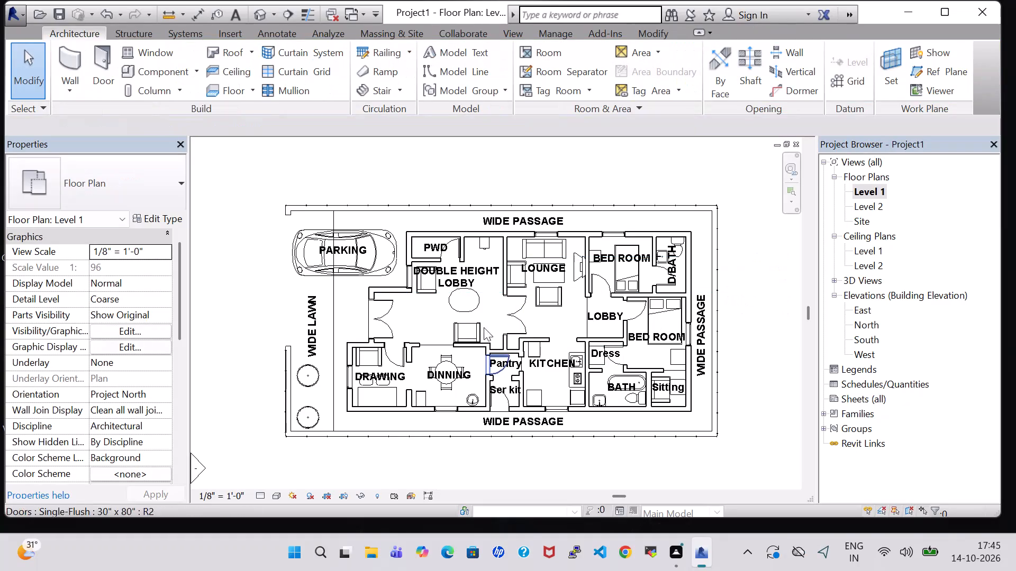
# Load the Bike Stand family from the Accessories folder of the Site library as a component.
pyautogui.click(153, 68)
pyautogui.click(658, 74)
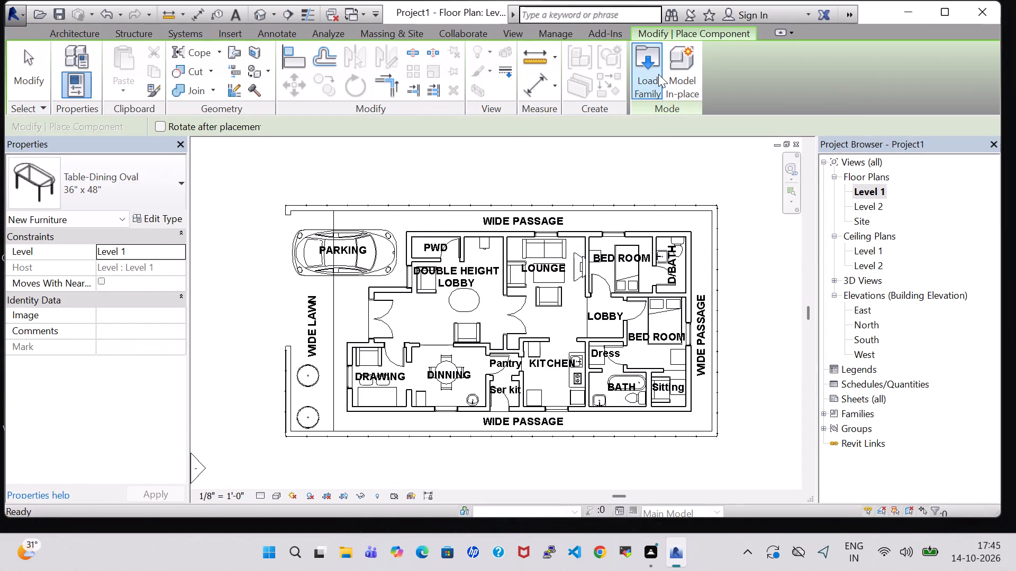
pyautogui.scroll(-1, 550, 160)
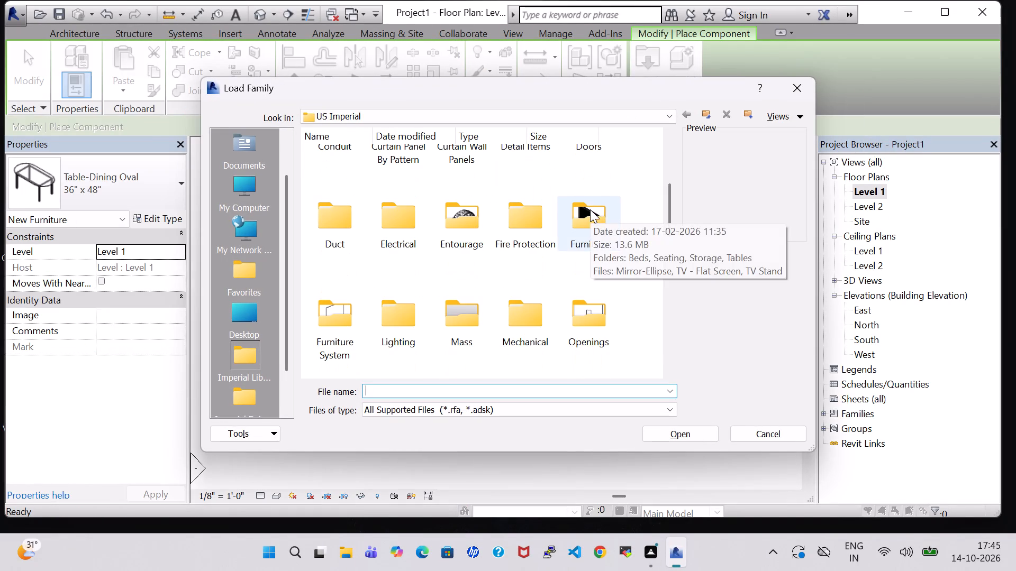
pyautogui.doubleClick(591, 220)
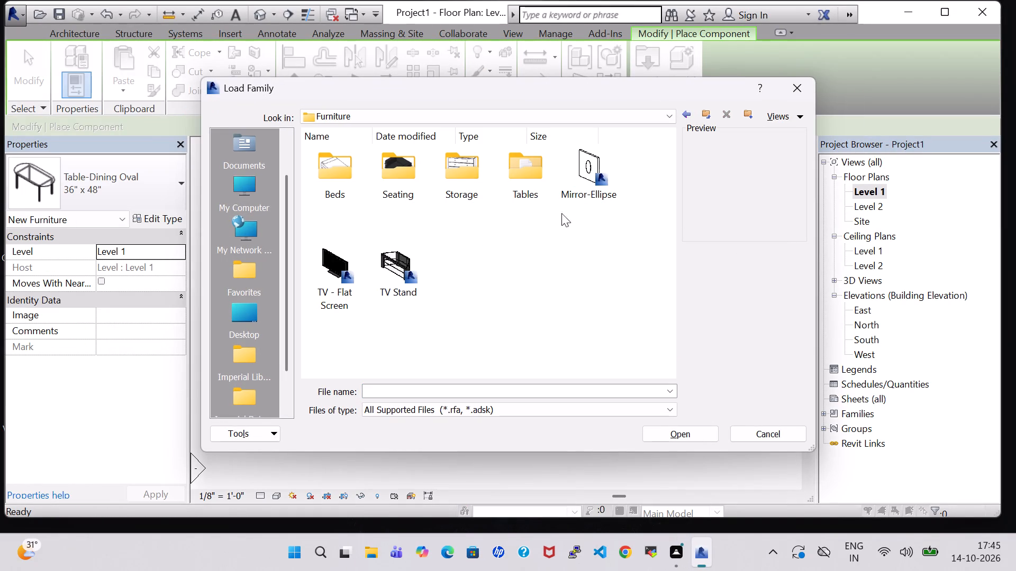
pyautogui.click(690, 112)
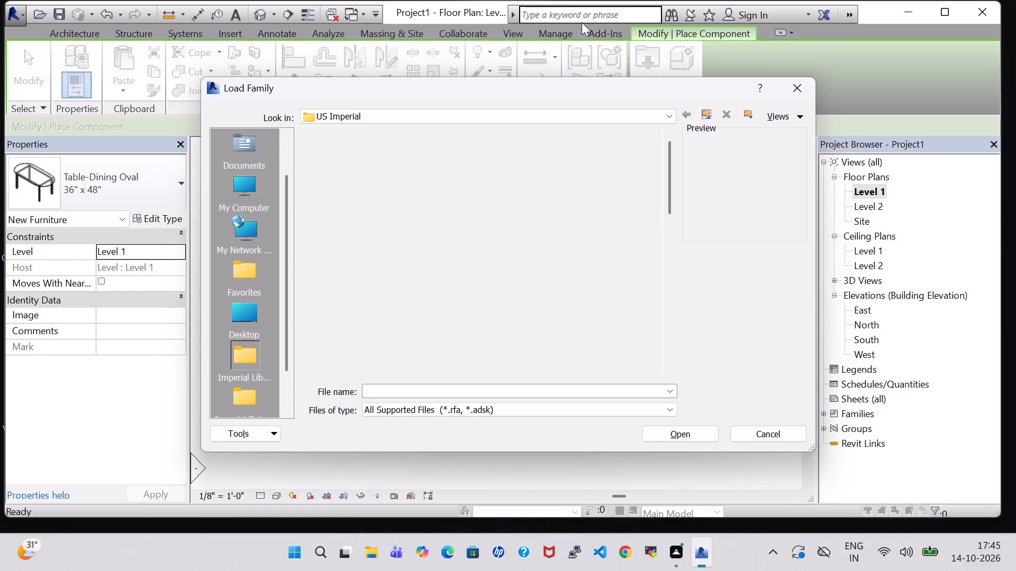
pyautogui.scroll(-2, 434, 234)
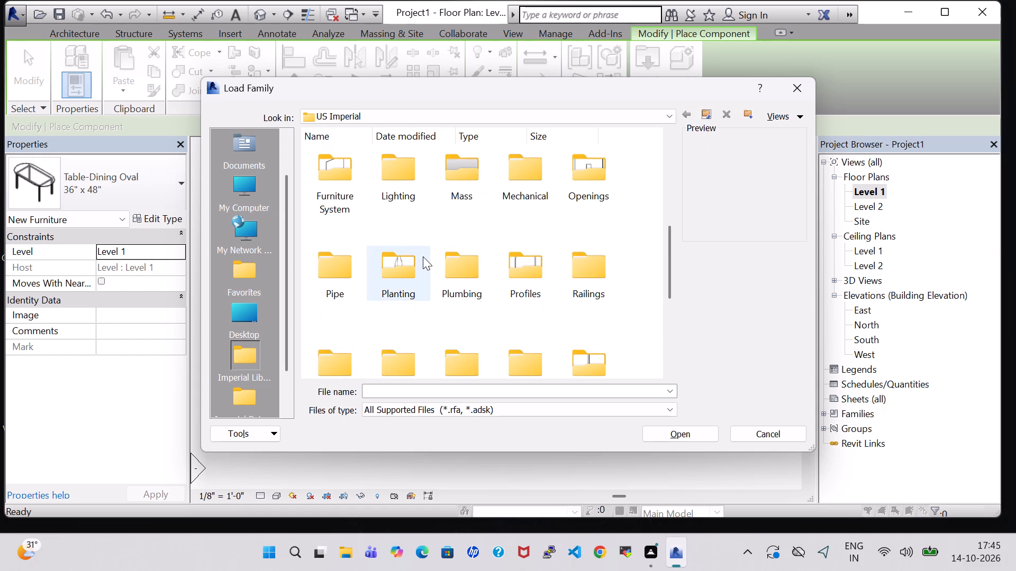
pyautogui.scroll(-1, 423, 256)
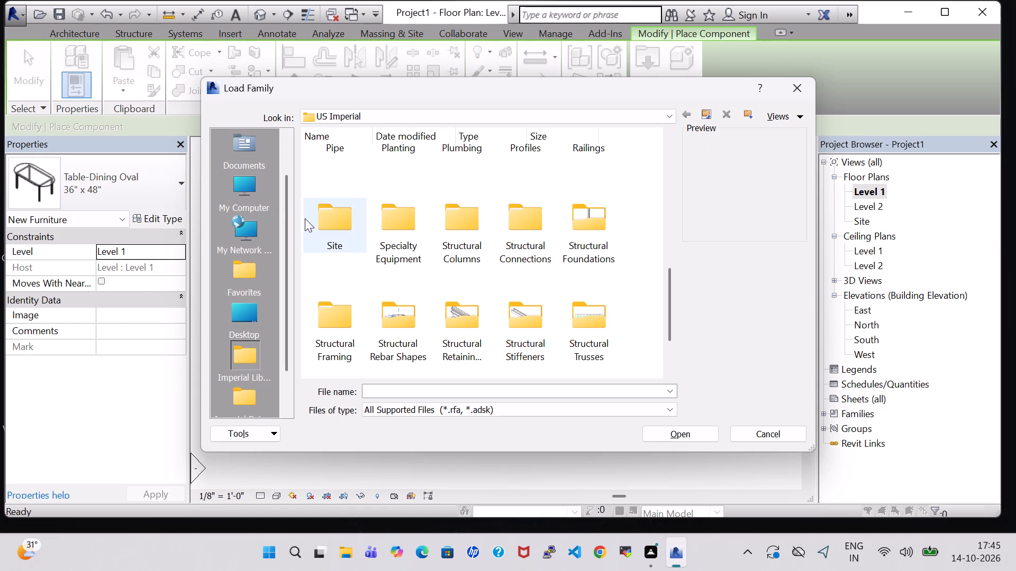
pyautogui.doubleClick(324, 216)
pyautogui.doubleClick(328, 154)
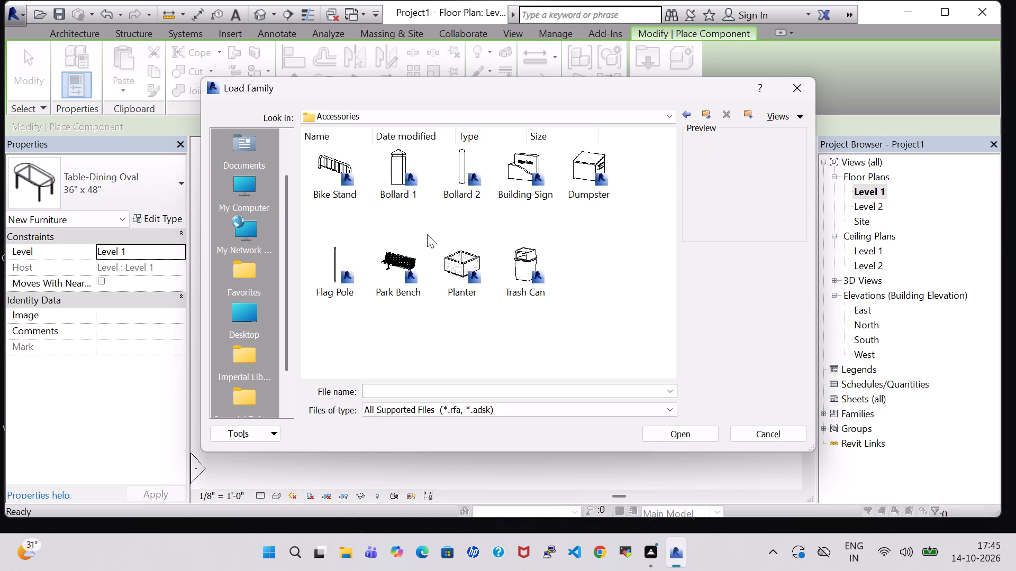
pyautogui.click(394, 262)
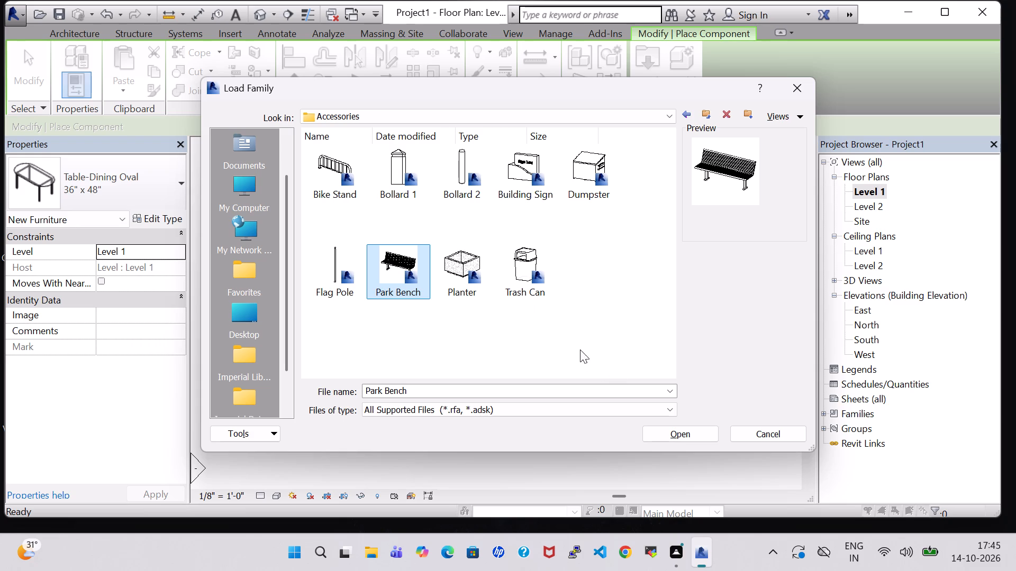
pyautogui.click(328, 176)
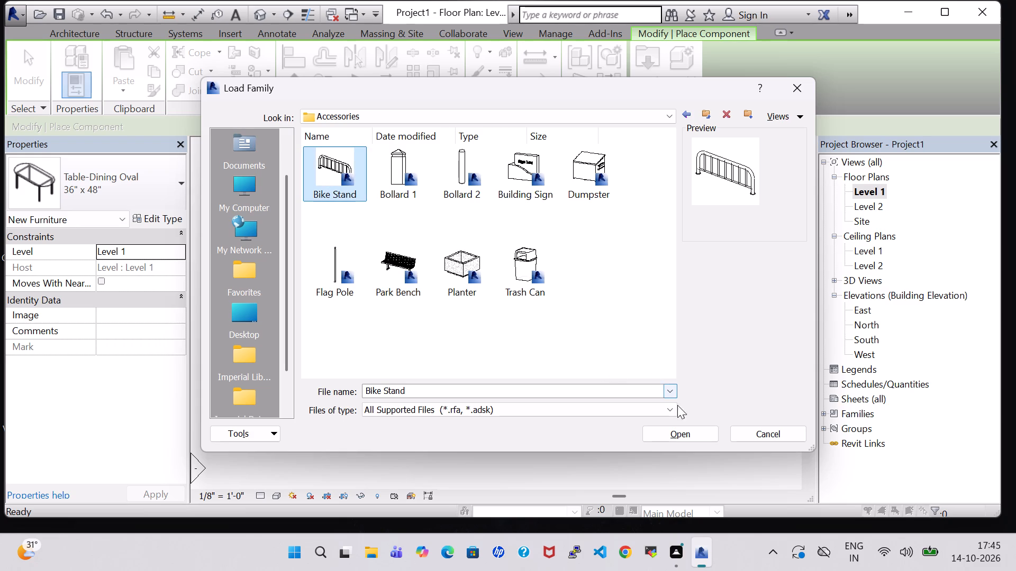
pyautogui.click(700, 435)
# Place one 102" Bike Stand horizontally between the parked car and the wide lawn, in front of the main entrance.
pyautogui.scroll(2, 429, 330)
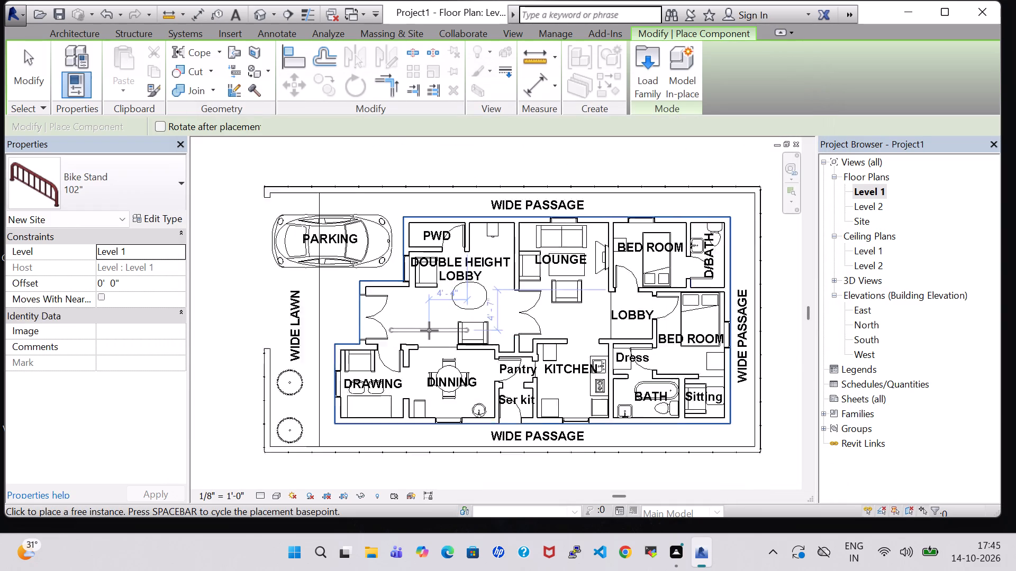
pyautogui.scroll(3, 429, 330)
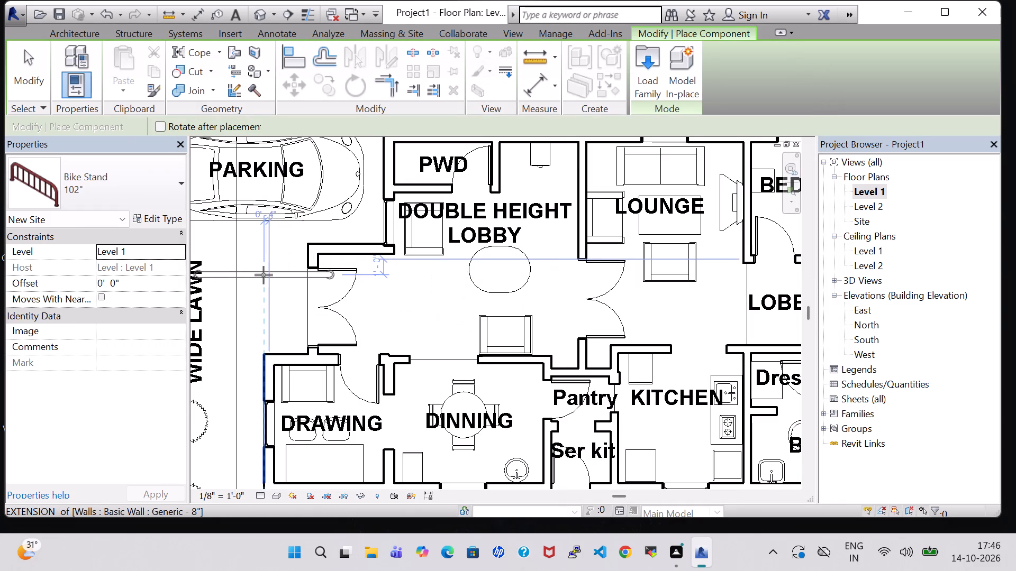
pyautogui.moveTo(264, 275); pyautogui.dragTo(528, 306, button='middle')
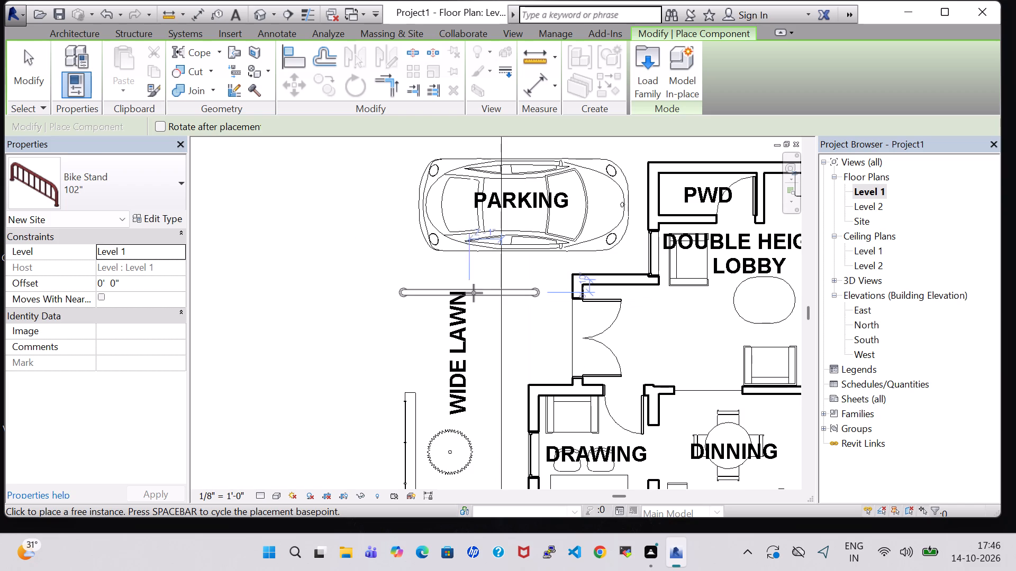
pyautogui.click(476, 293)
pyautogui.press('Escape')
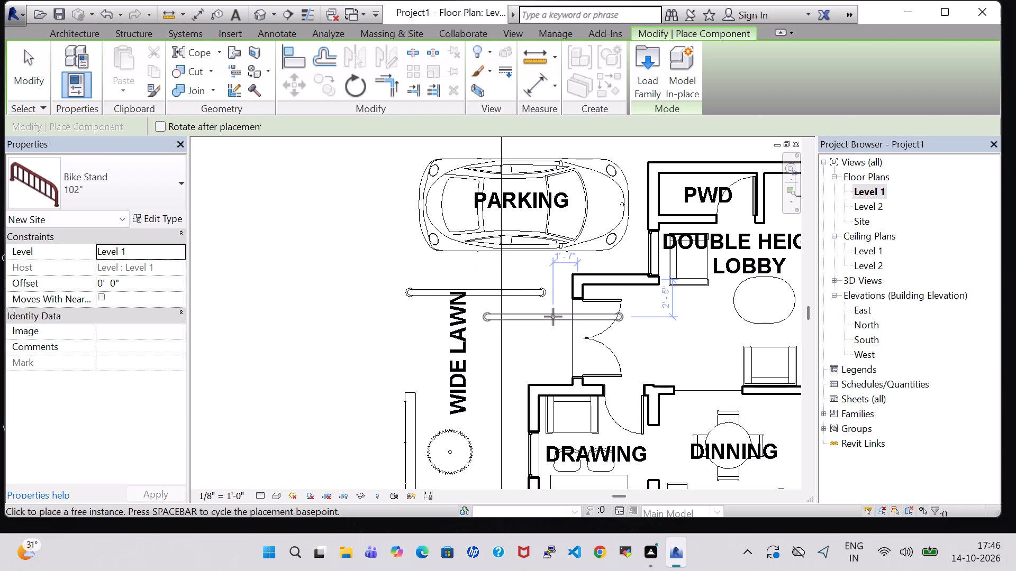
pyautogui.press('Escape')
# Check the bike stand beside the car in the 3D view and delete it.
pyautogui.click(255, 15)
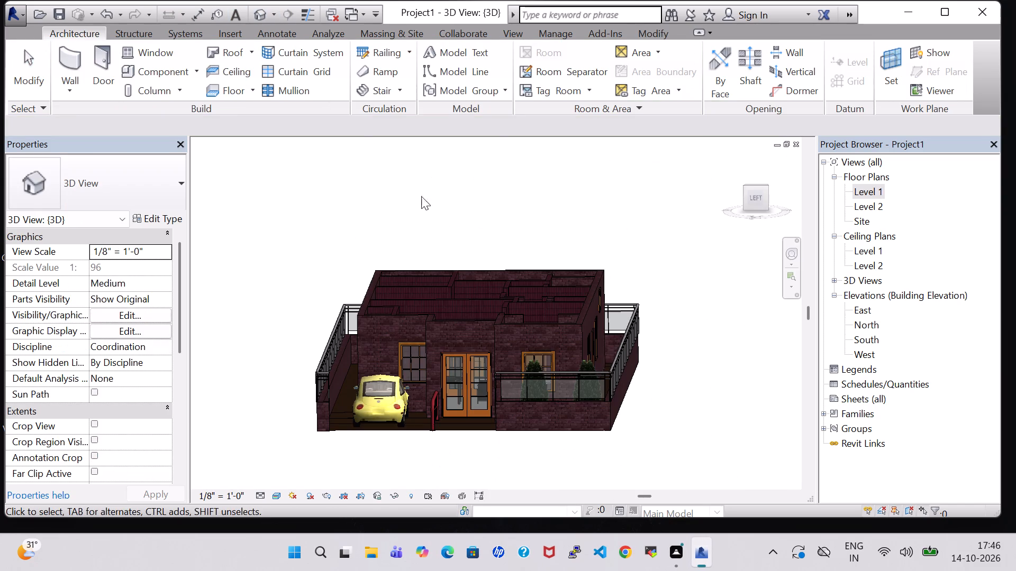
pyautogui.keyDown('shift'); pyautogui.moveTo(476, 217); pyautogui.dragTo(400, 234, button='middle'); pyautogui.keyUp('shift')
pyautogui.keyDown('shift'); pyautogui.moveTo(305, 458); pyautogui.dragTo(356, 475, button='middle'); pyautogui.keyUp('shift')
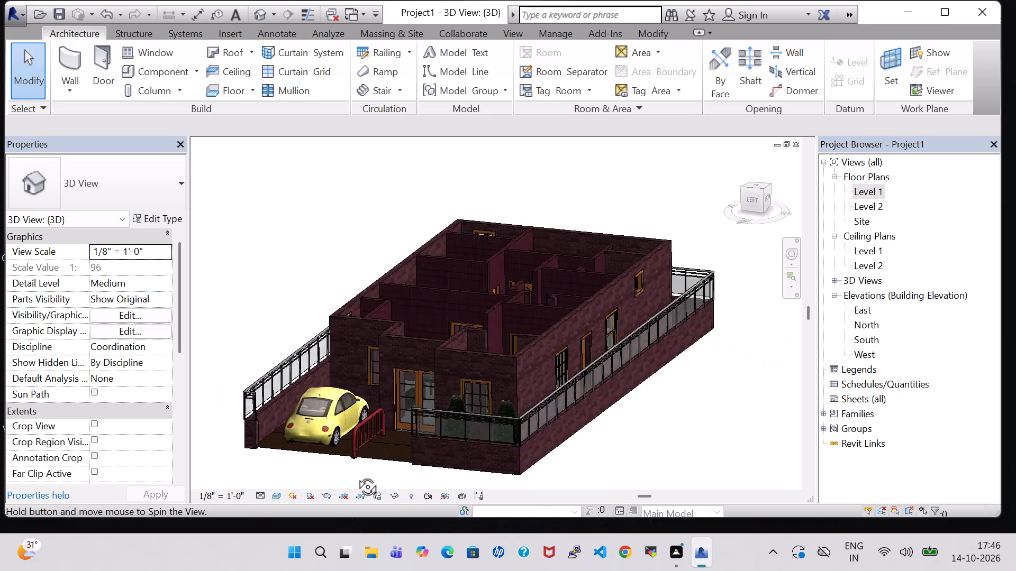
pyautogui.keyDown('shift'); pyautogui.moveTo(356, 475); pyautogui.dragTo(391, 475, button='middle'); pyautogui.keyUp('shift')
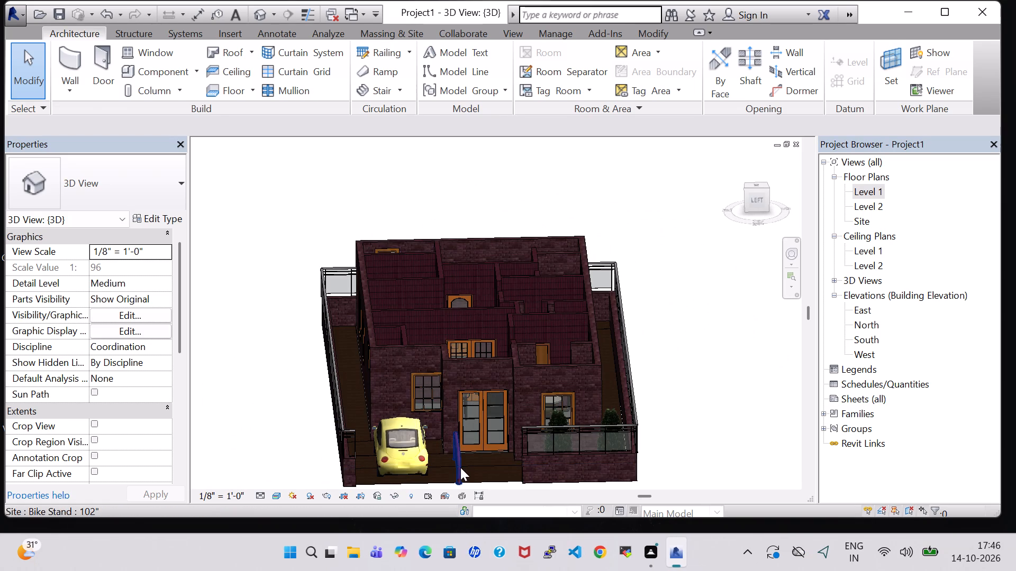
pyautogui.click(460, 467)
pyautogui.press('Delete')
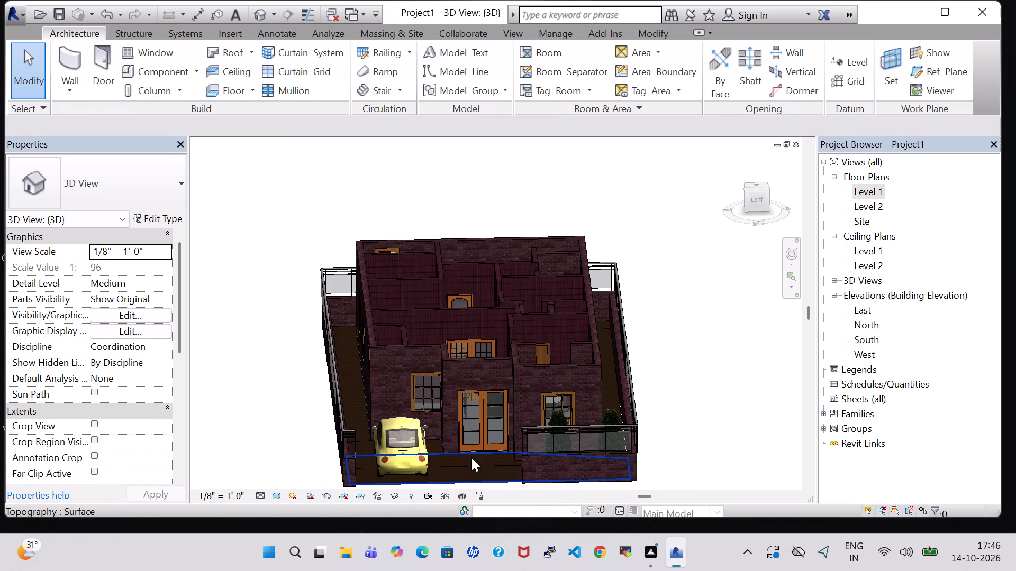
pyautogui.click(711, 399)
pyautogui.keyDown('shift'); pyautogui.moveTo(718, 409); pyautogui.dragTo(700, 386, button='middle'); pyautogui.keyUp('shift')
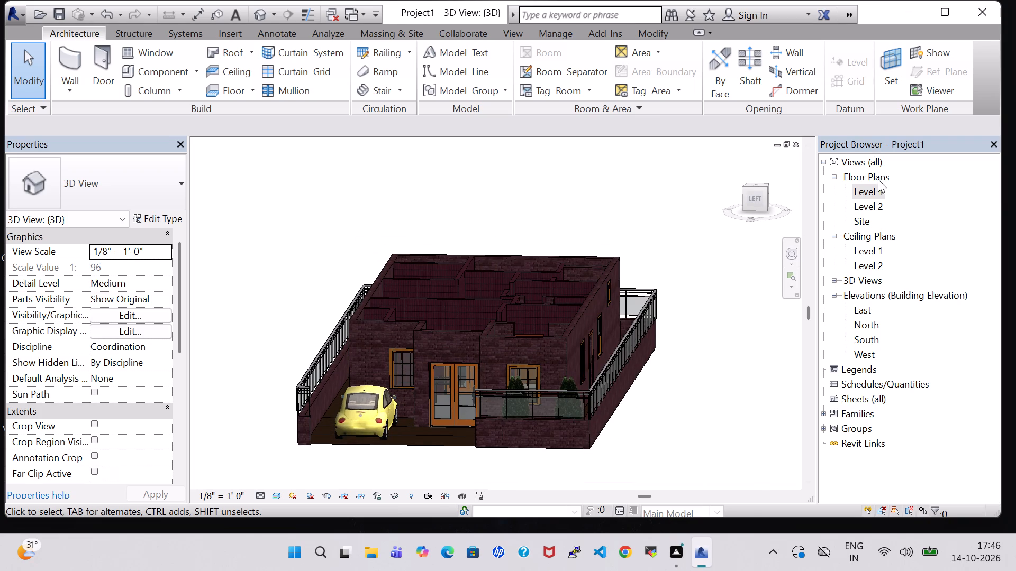
# Open the Level 1 floor plan and bring the whole house layout into view.
pyautogui.doubleClick(871, 189)
pyautogui.scroll(-5, 674, 249)
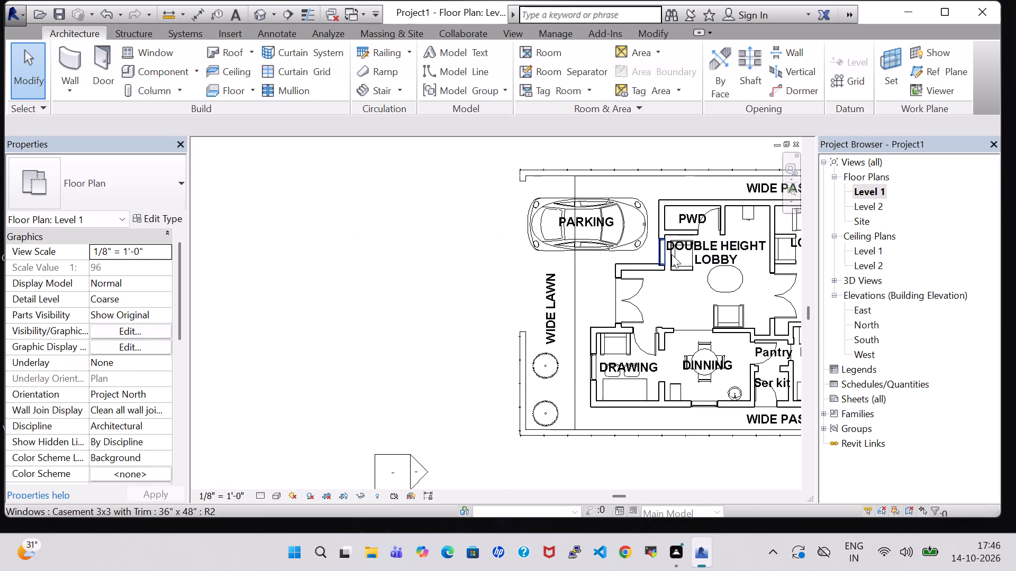
pyautogui.moveTo(671, 254); pyautogui.dragTo(444, 268, button='middle')
pyautogui.click(554, 167)
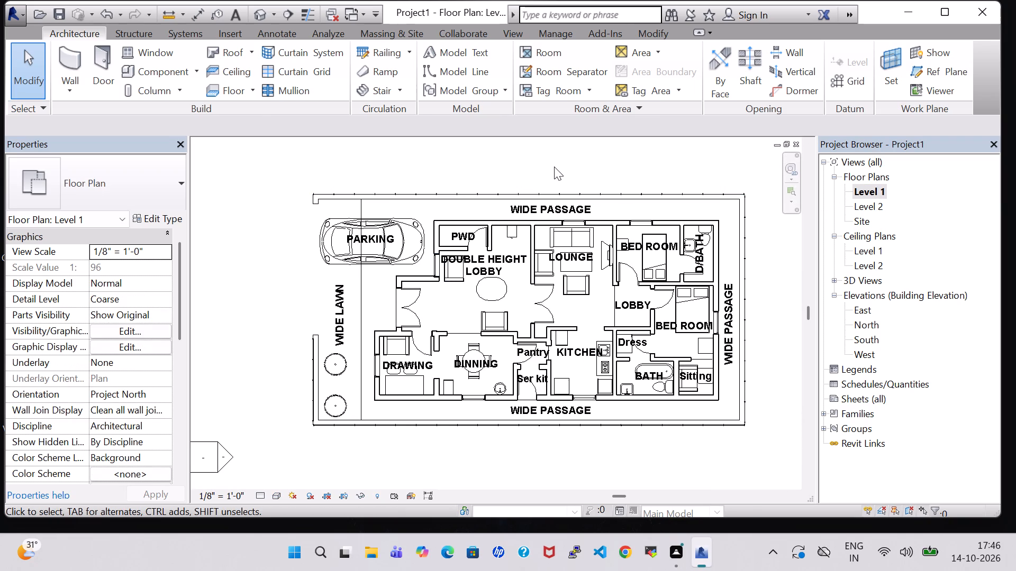
pyautogui.scroll(1, 554, 167)
pyautogui.moveTo(554, 167); pyautogui.dragTo(545, 148, button='middle')
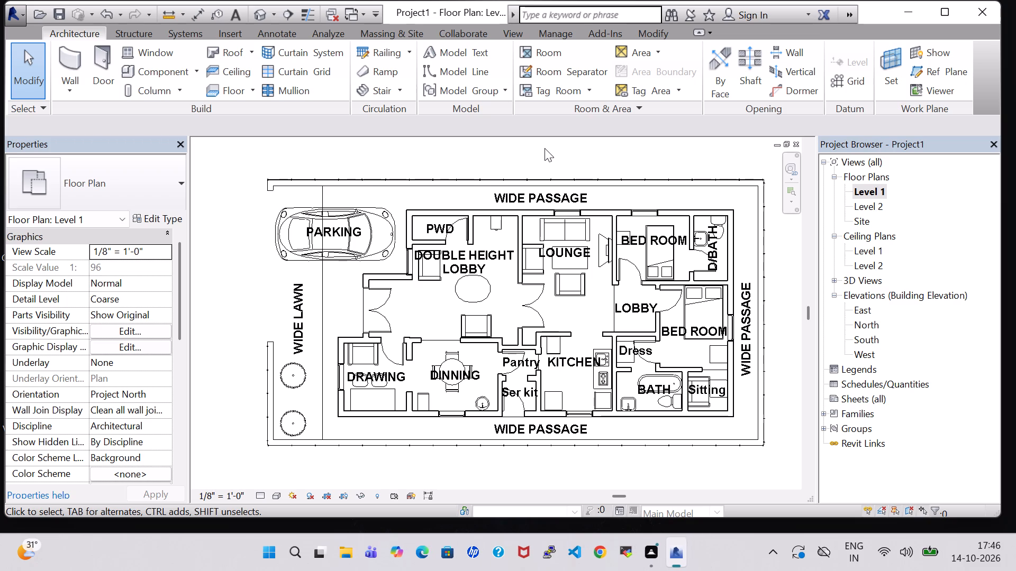
pyautogui.scroll(-1, 559, 245)
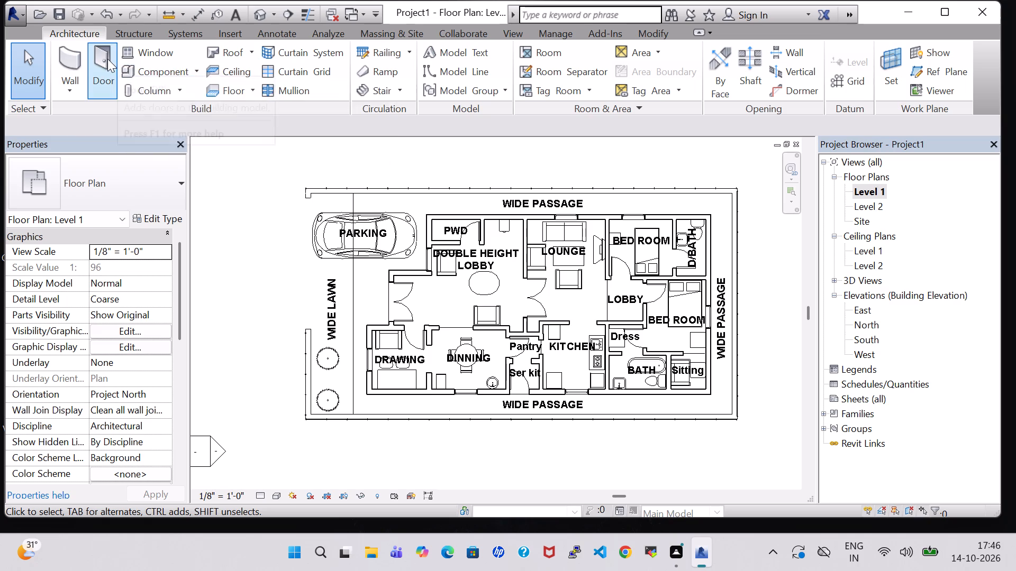
# Look through the Furniture System and Windows families in the US Imperial library, and leave without loading any.
pyautogui.click(160, 69)
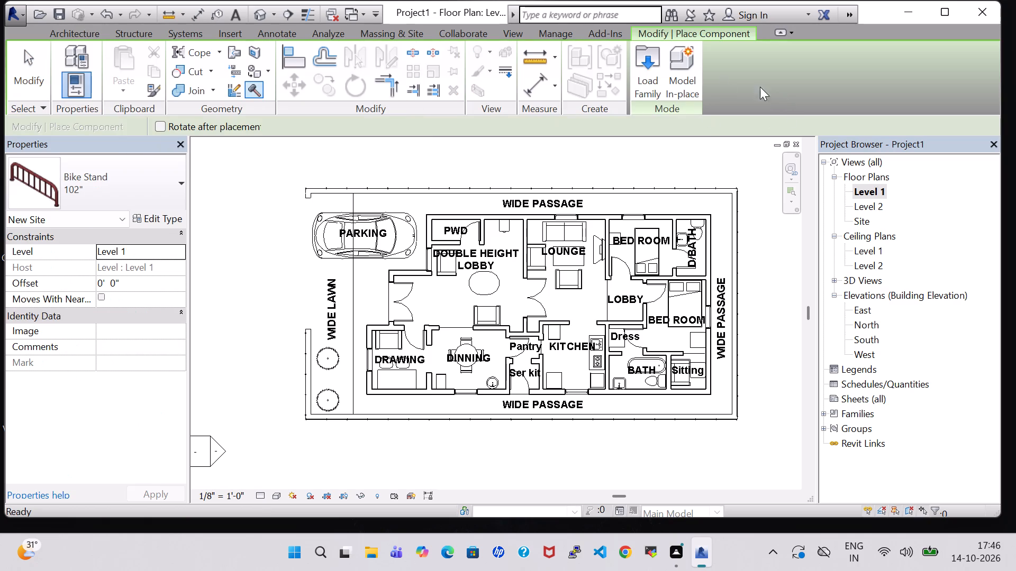
pyautogui.click(655, 66)
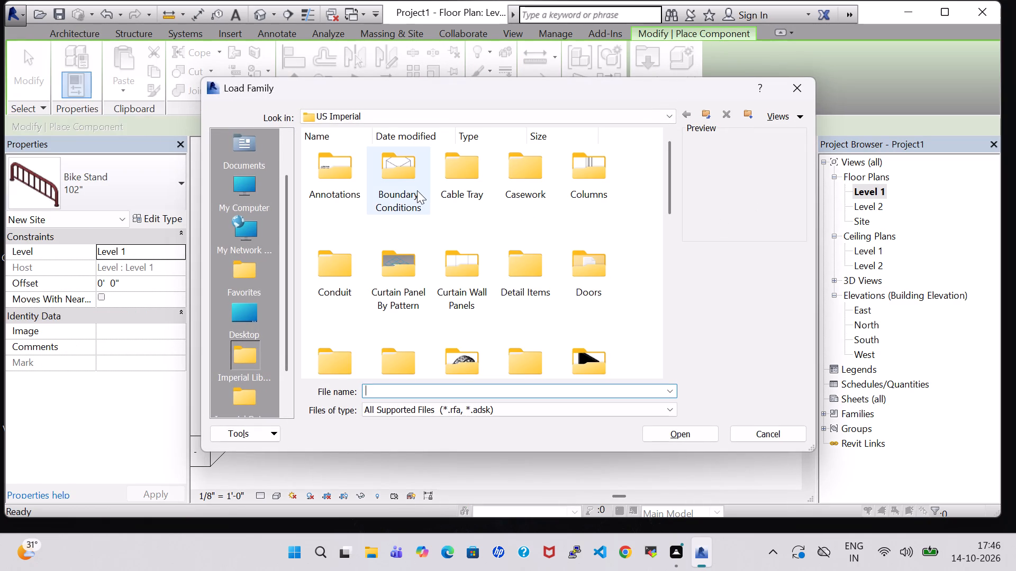
pyautogui.scroll(-1, 417, 191)
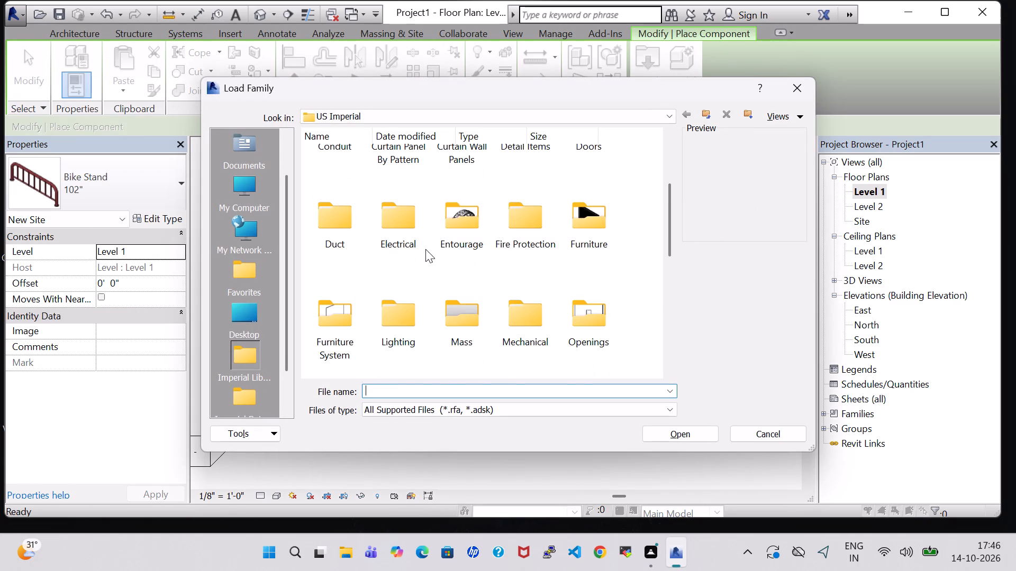
pyautogui.scroll(-1, 425, 249)
pyautogui.doubleClick(330, 200)
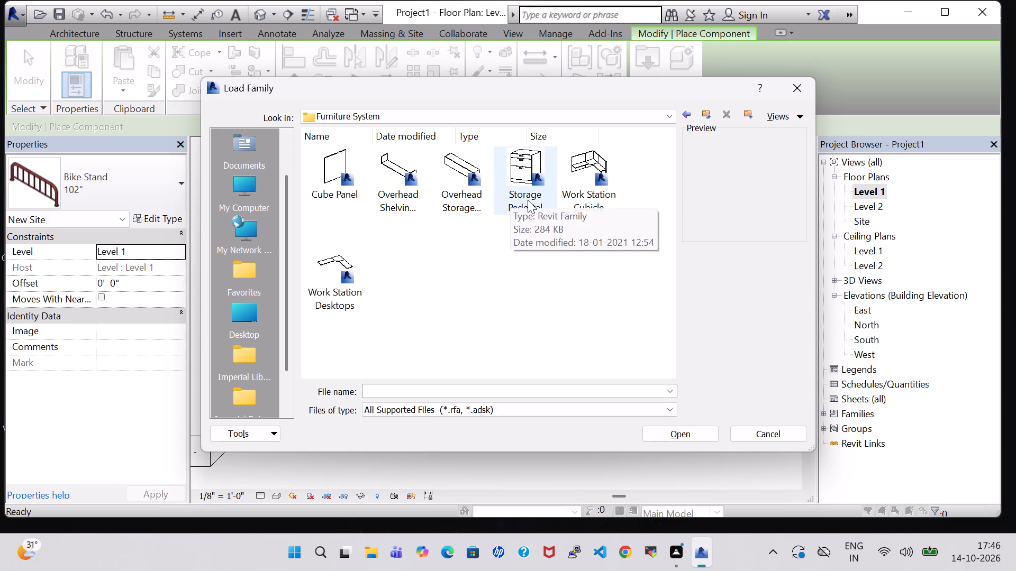
pyautogui.click(683, 112)
pyautogui.scroll(-6, 524, 251)
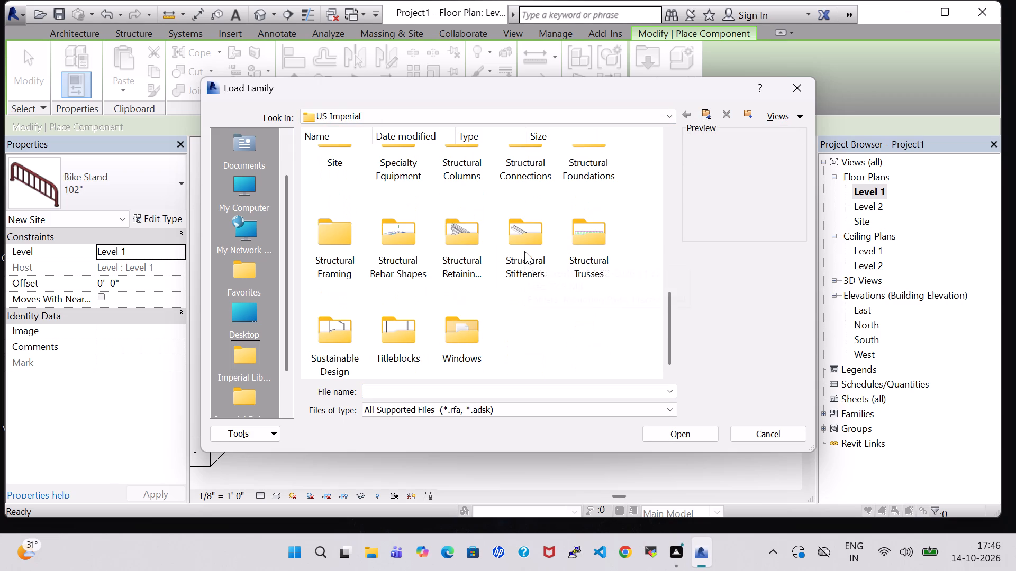
pyautogui.doubleClick(467, 319)
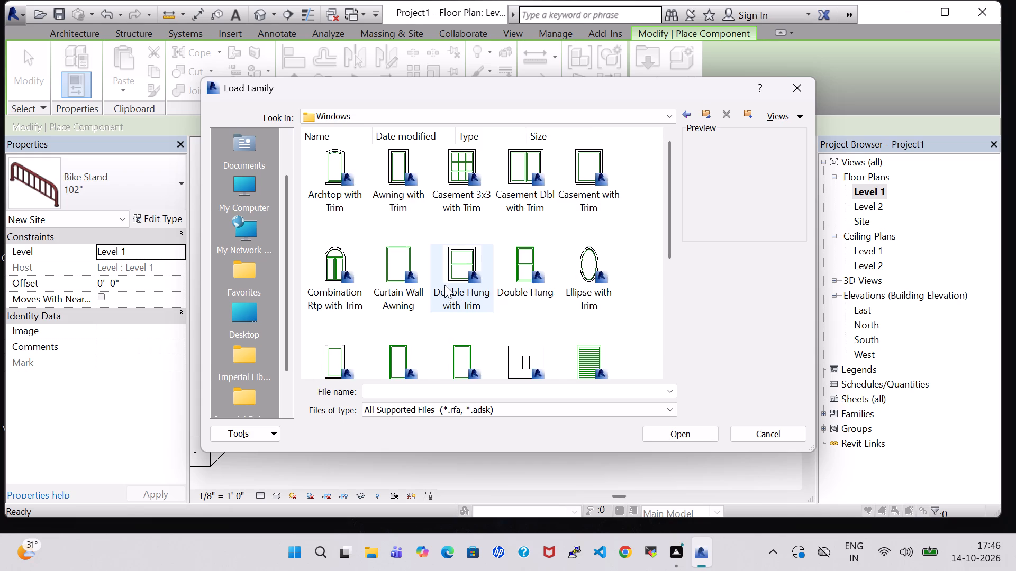
pyautogui.scroll(-4, 548, 217)
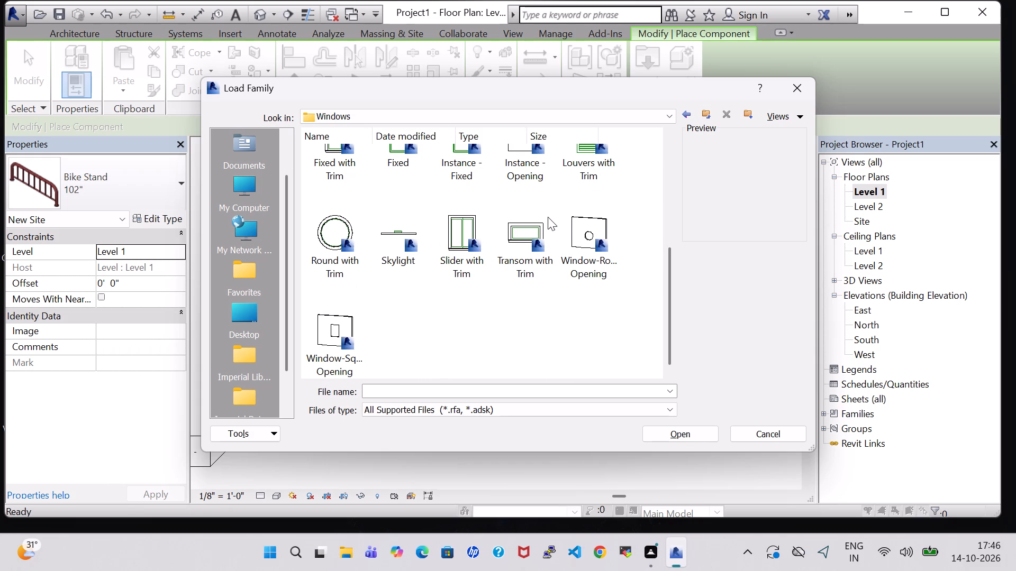
pyautogui.scroll(3, 538, 239)
pyautogui.click(691, 114)
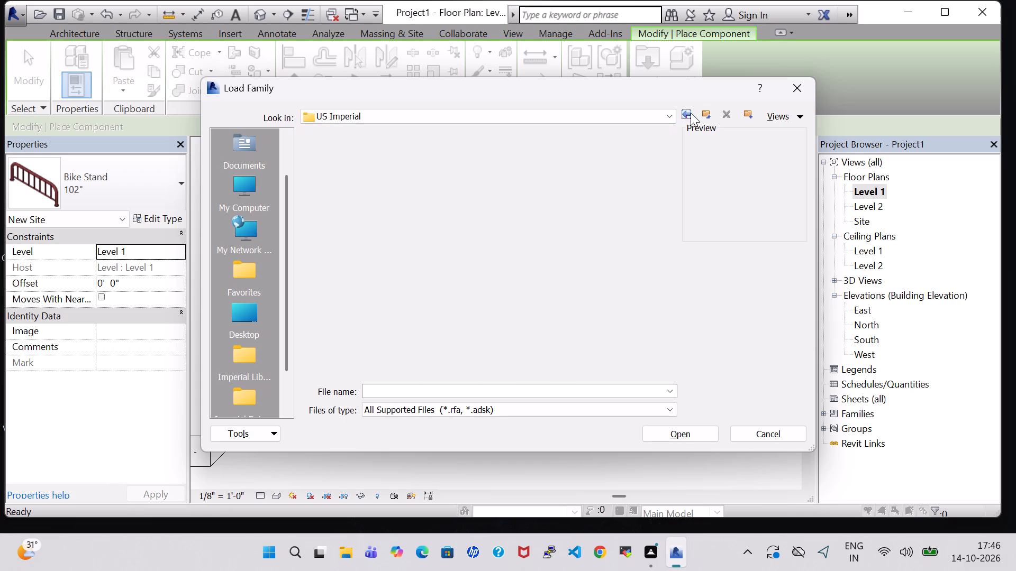
pyautogui.click(691, 113)
pyautogui.click(786, 87)
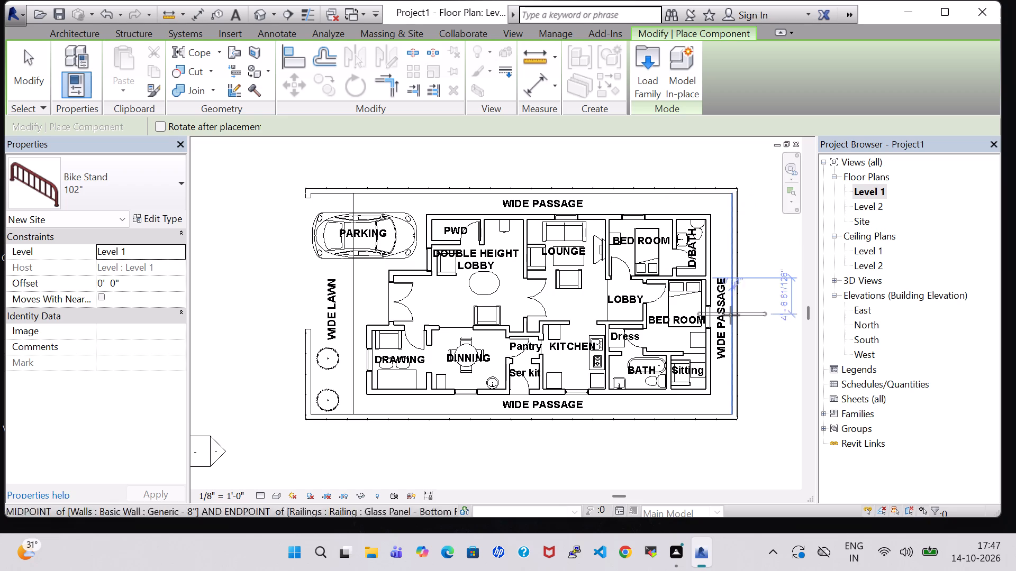
pyautogui.press('Escape')
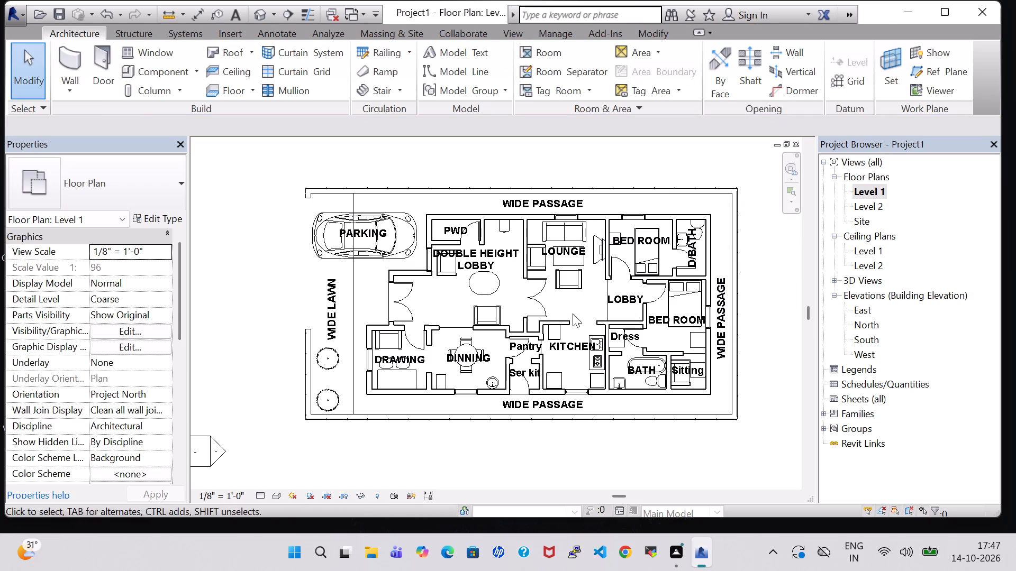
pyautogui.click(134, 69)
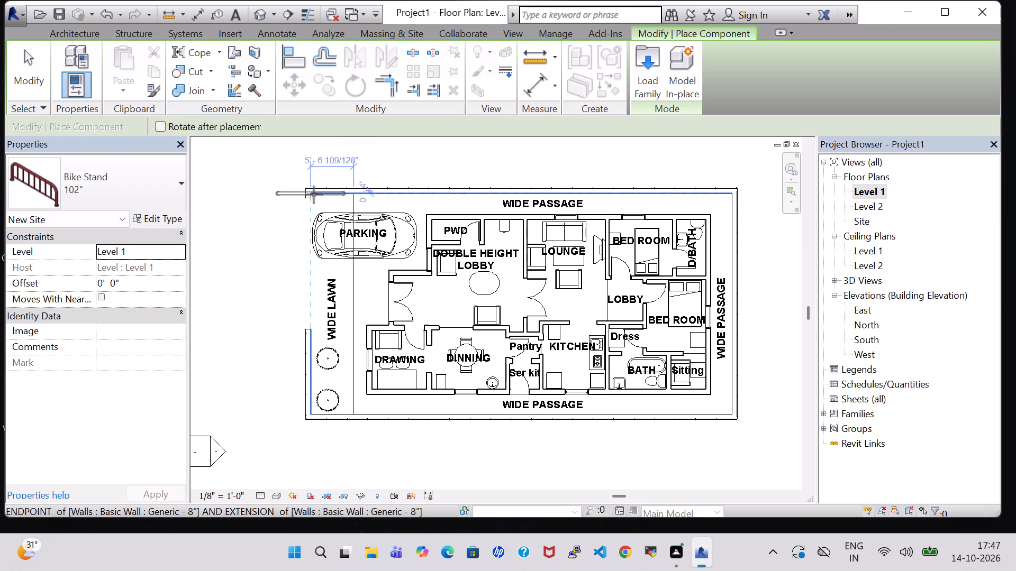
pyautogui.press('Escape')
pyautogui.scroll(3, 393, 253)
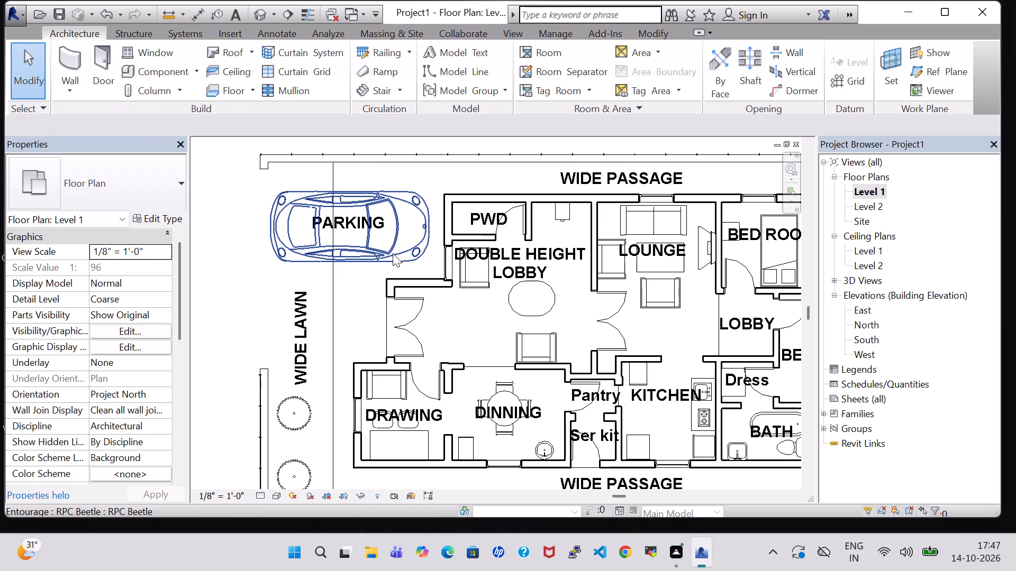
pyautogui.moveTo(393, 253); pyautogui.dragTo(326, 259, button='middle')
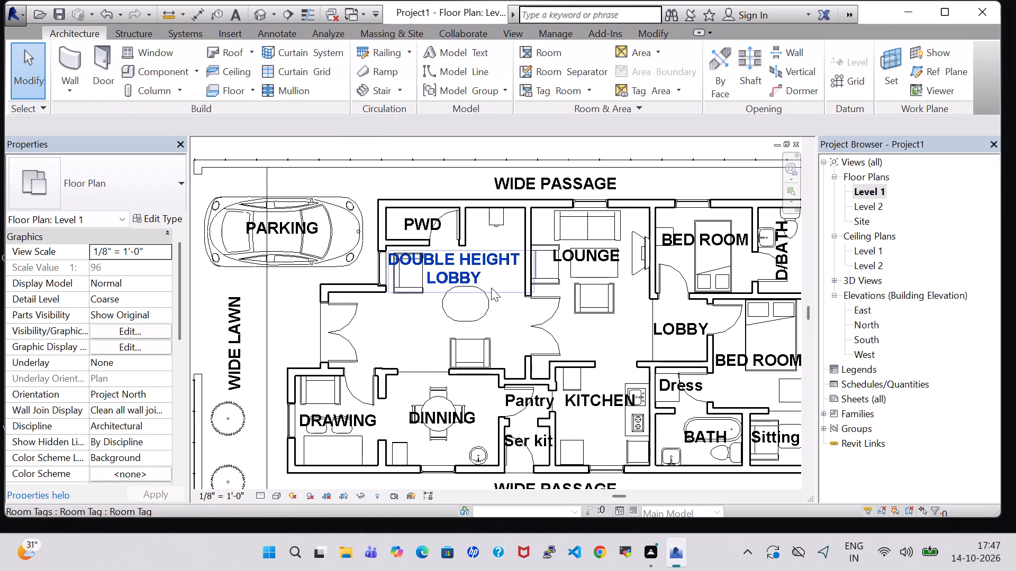
# Load the Mirror-Ellipse family from the Furniture folder of the US Imperial library for component placement.
pyautogui.moveTo(510, 320); pyautogui.dragTo(487, 273, button='middle')
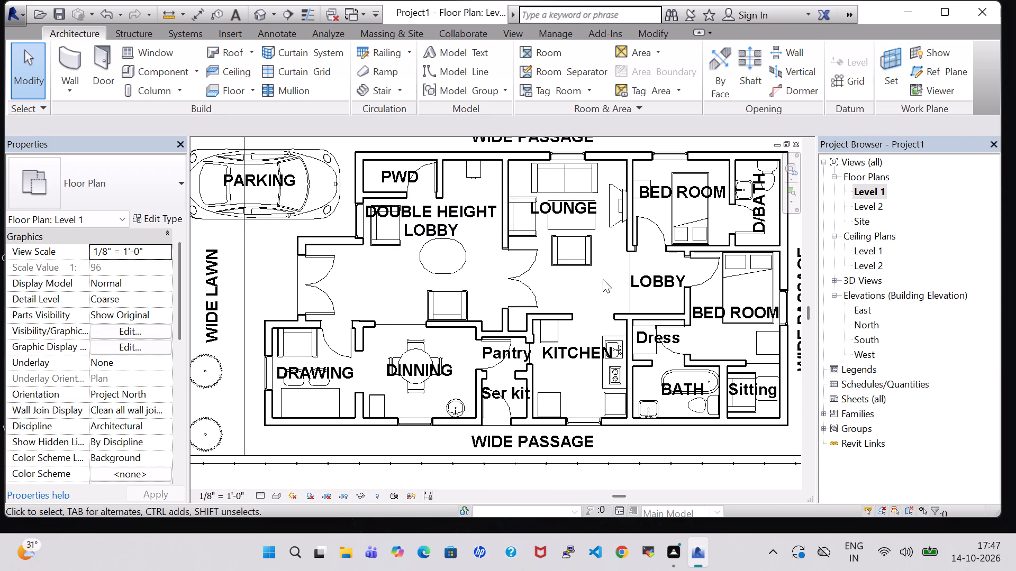
pyautogui.moveTo(603, 279); pyautogui.dragTo(546, 285, button='middle')
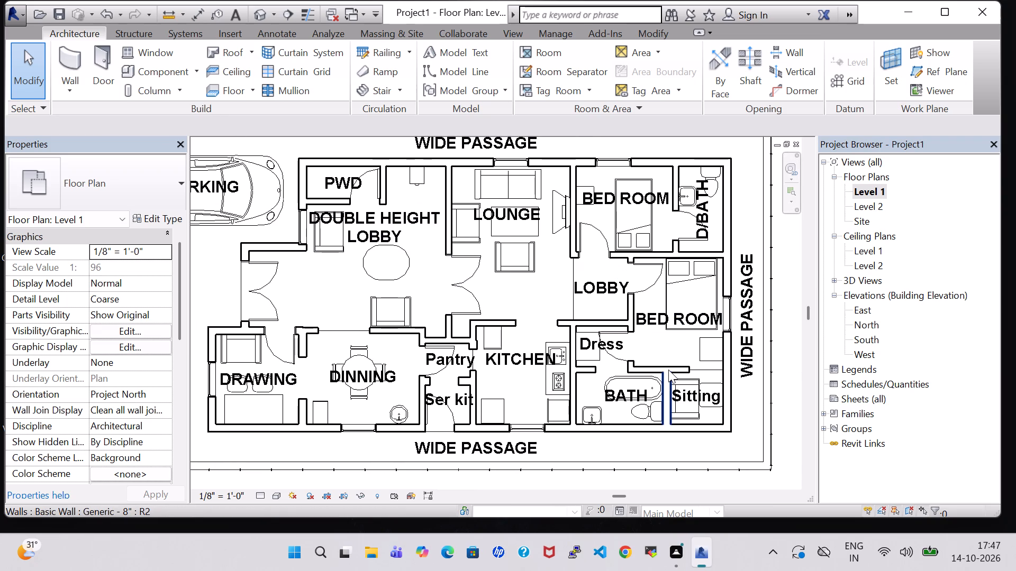
pyautogui.click(160, 66)
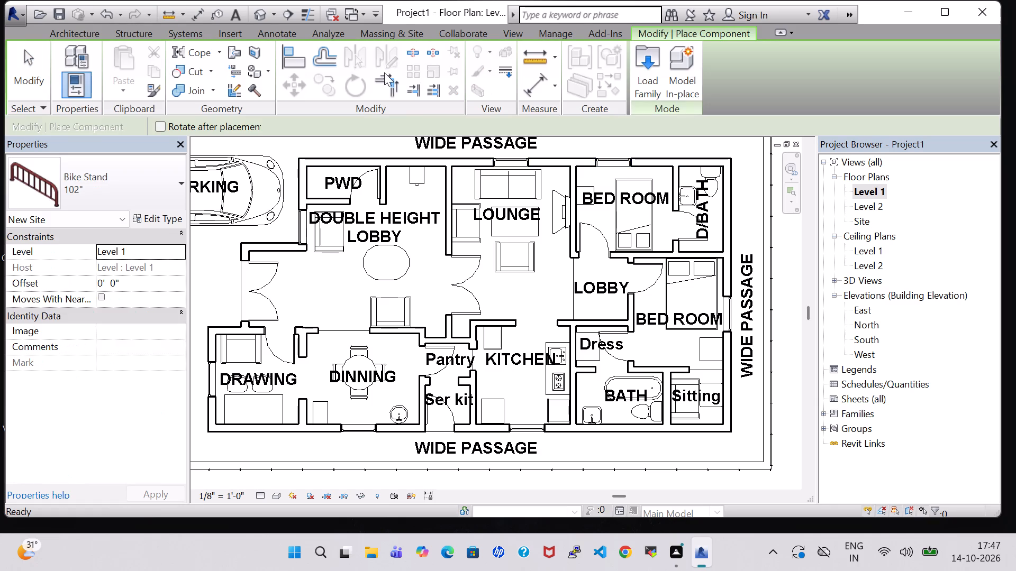
pyautogui.click(643, 71)
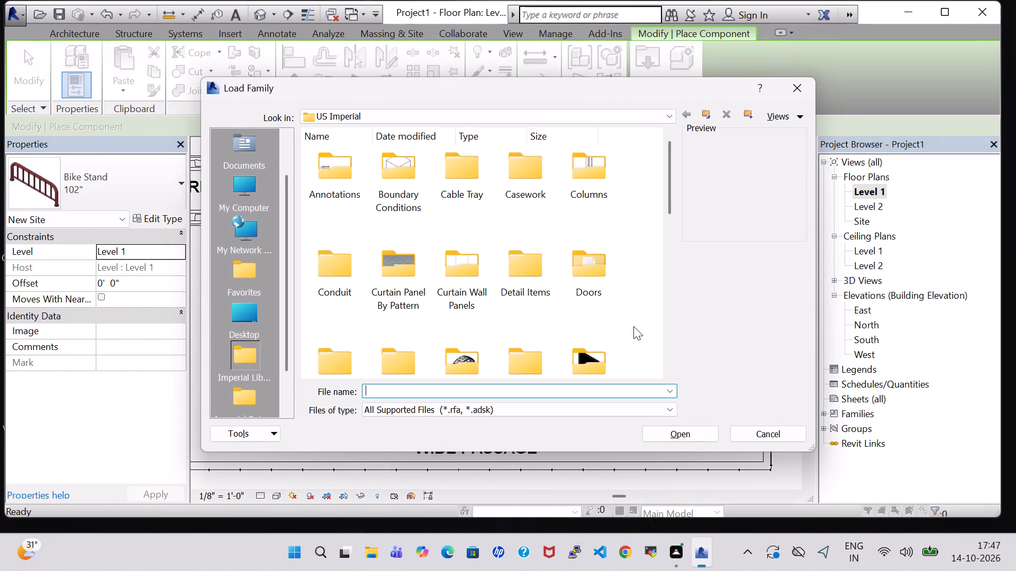
pyautogui.scroll(-1, 621, 319)
pyautogui.doubleClick(592, 235)
pyautogui.click(581, 166)
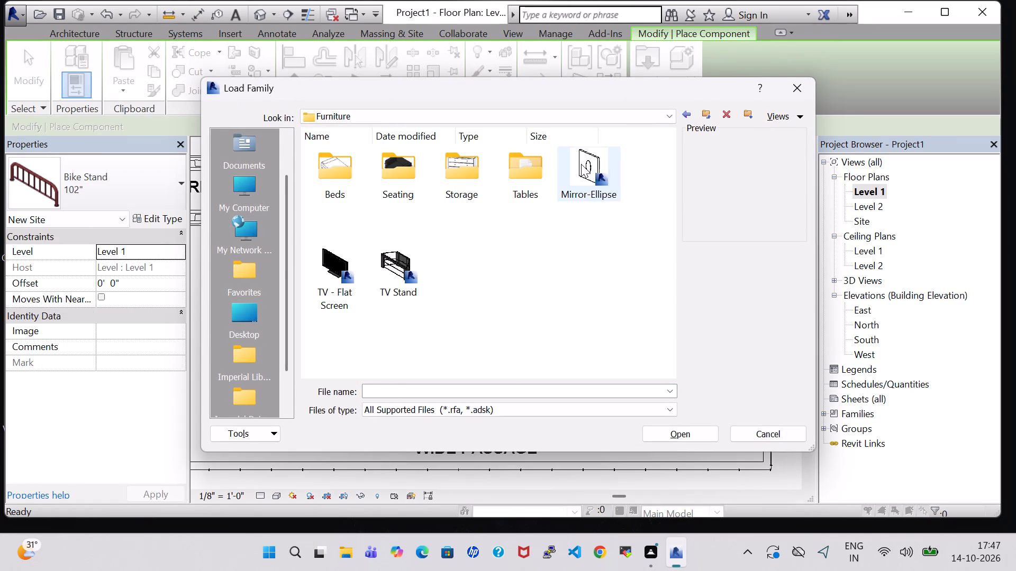
pyautogui.click(695, 438)
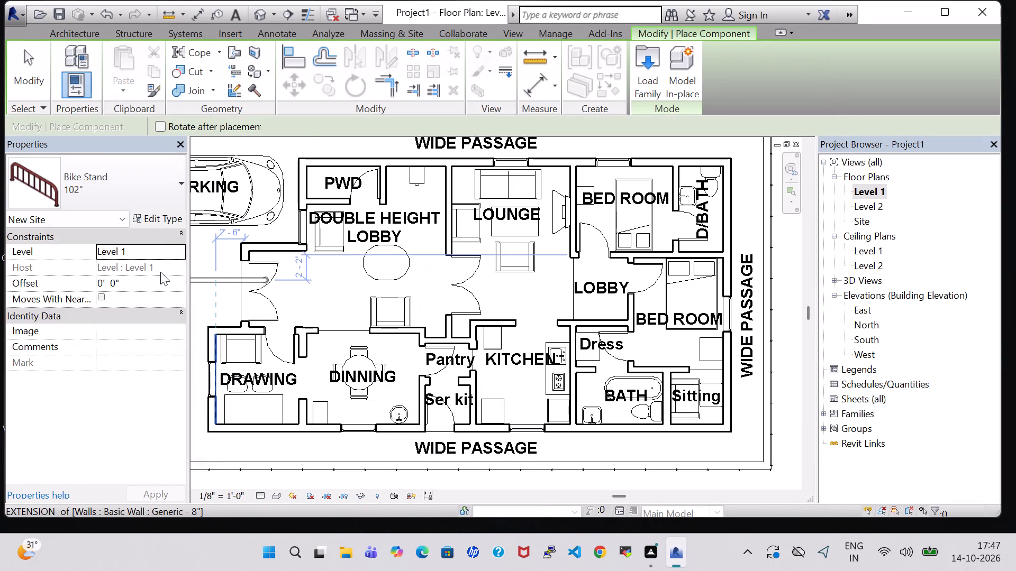
# Place a 24" x 12" Mirror-Ellipse on the bedroom face of the wall between the bath and the adjoining bedroom.
pyautogui.click(152, 188)
pyautogui.scroll(-2, 105, 318)
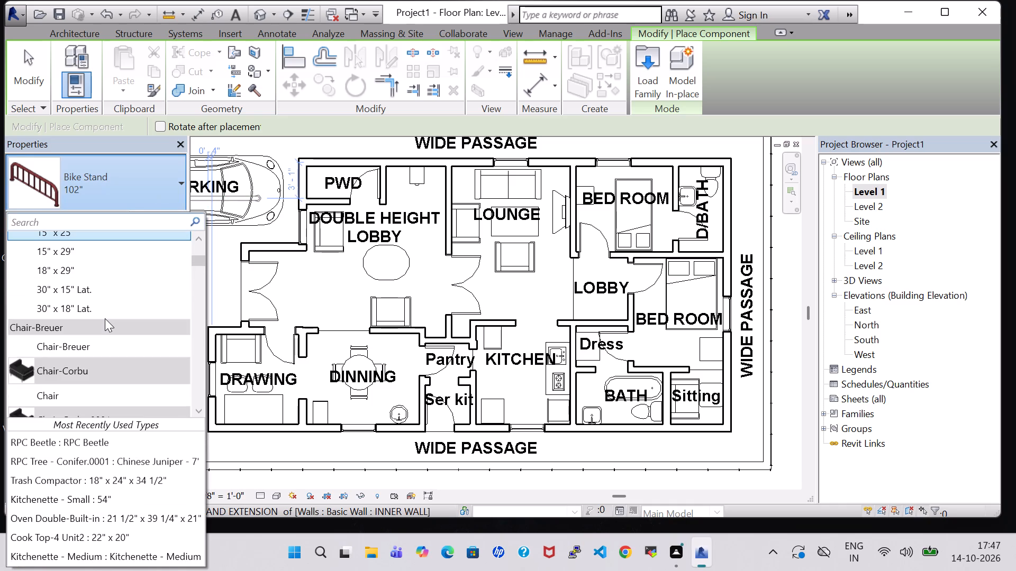
pyautogui.scroll(-3, 105, 318)
pyautogui.scroll(-3, 111, 362)
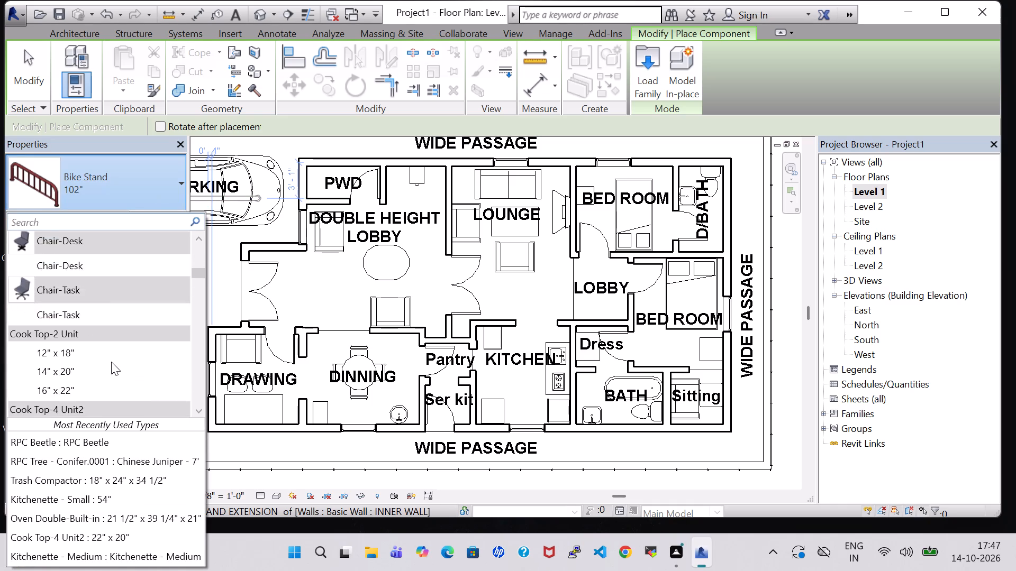
pyautogui.scroll(-15, 111, 362)
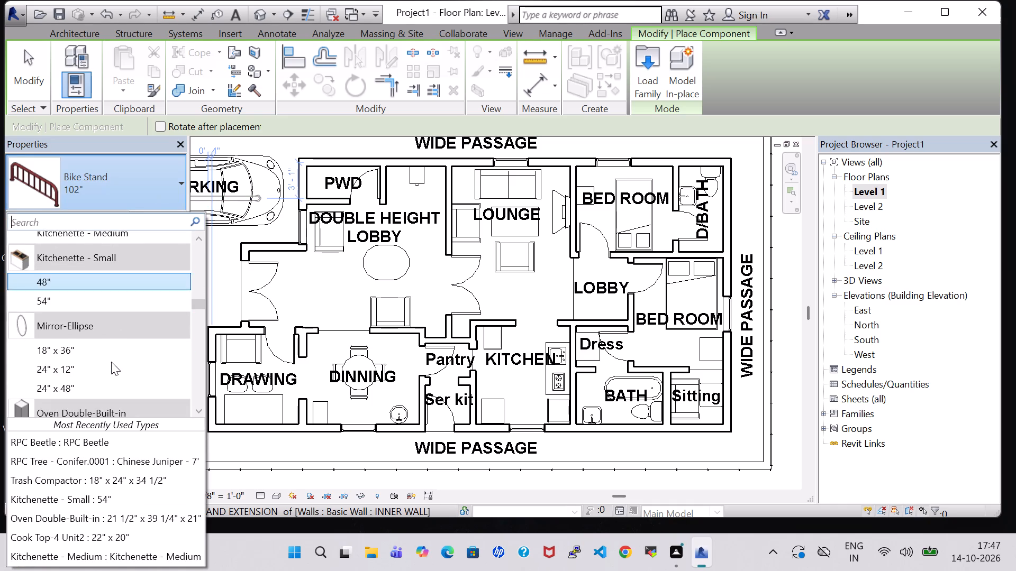
pyautogui.click(79, 351)
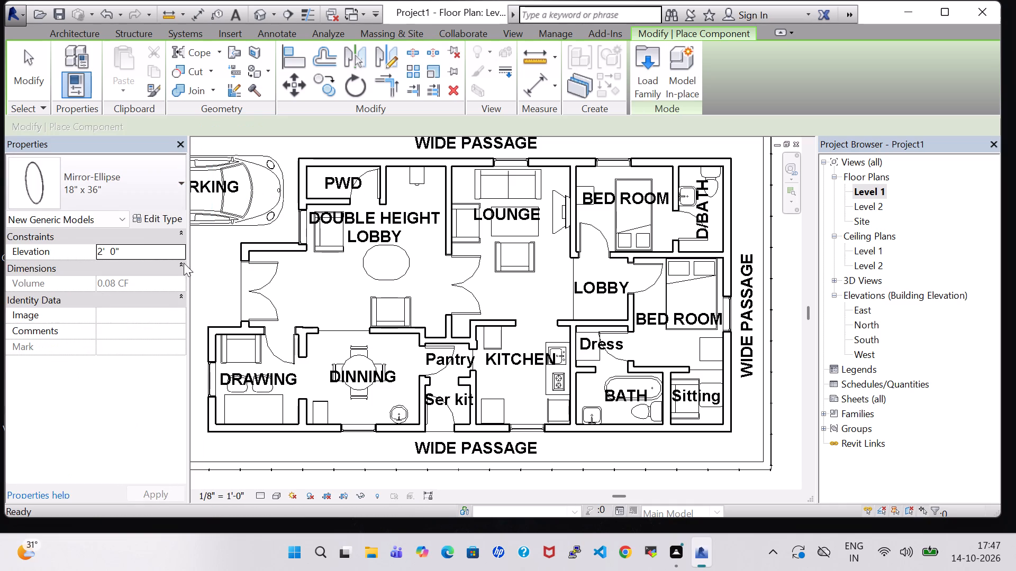
pyautogui.click(154, 183)
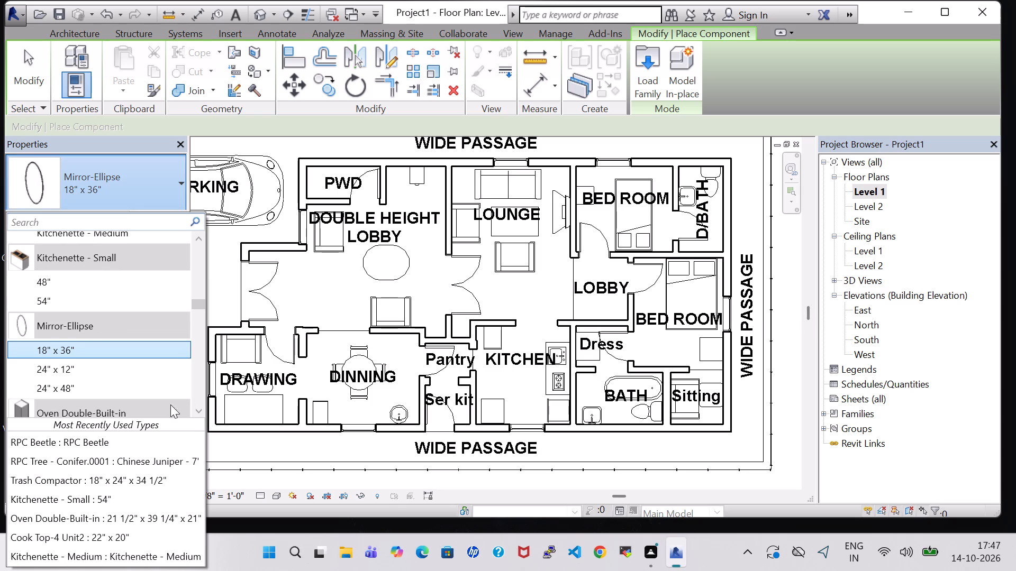
pyautogui.click(72, 362)
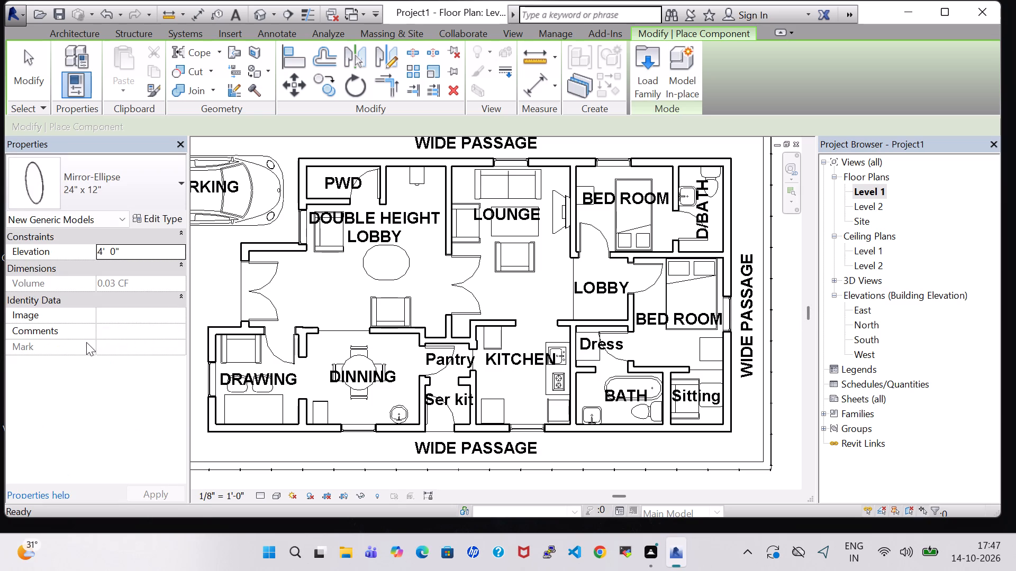
pyautogui.scroll(6, 667, 371)
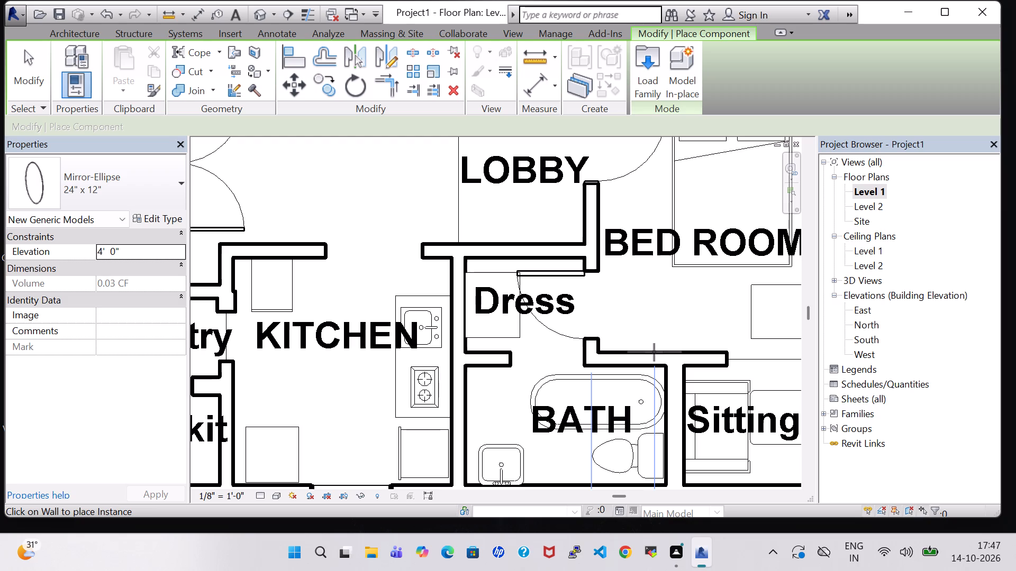
pyautogui.click(654, 352)
# Inspect the house interior in the 3D view to find the mirror on the bedroom wall, and end component placement.
pyautogui.click(268, 18)
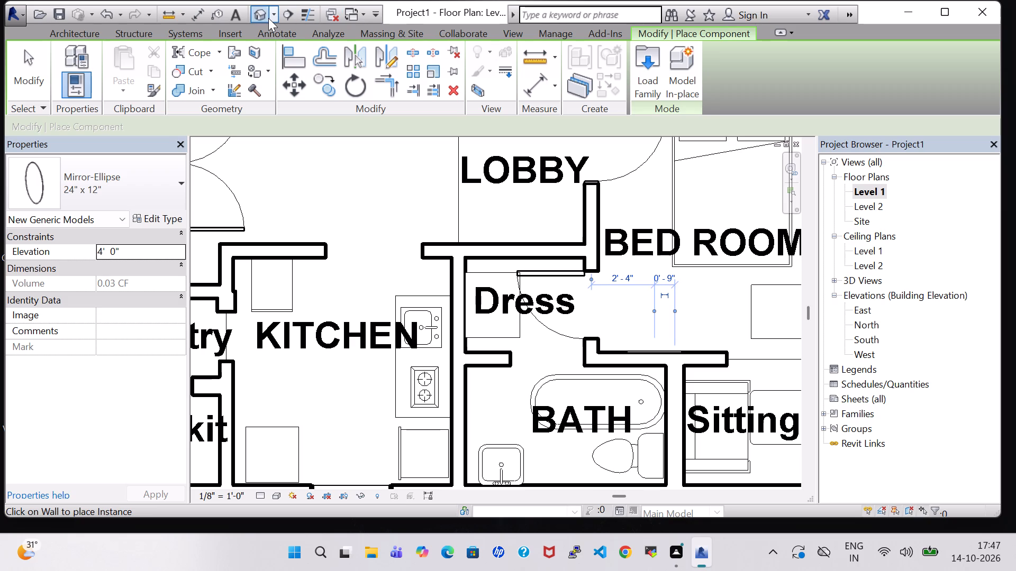
pyautogui.keyDown('shift'); pyautogui.moveTo(739, 319); pyautogui.dragTo(688, 398, button='middle'); pyautogui.keyUp('shift')
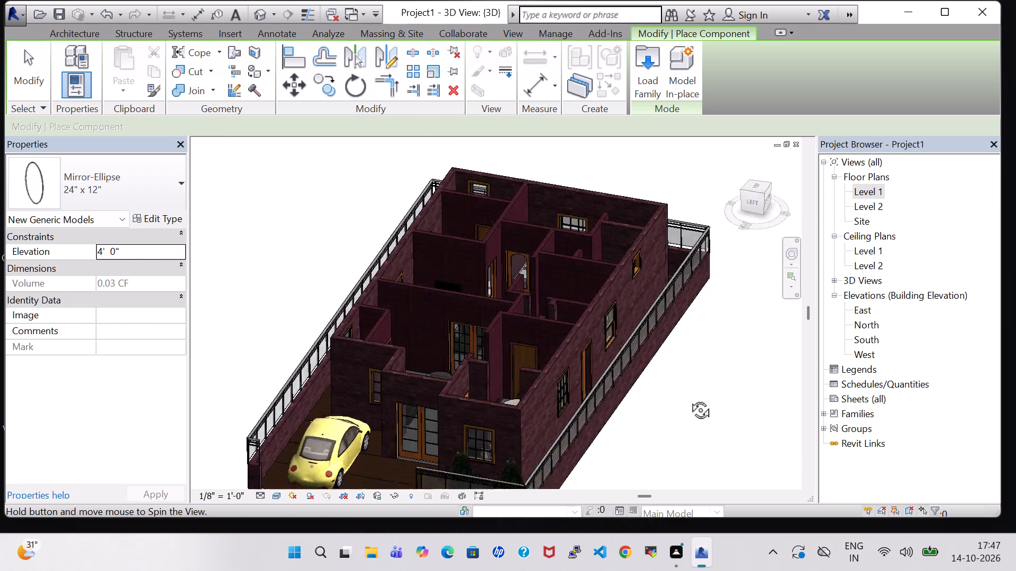
pyautogui.keyDown('shift'); pyautogui.moveTo(688, 398); pyautogui.dragTo(568, 438, button='middle'); pyautogui.keyUp('shift')
pyautogui.keyDown('shift'); pyautogui.moveTo(608, 431); pyautogui.dragTo(519, 425, button='middle'); pyautogui.keyUp('shift')
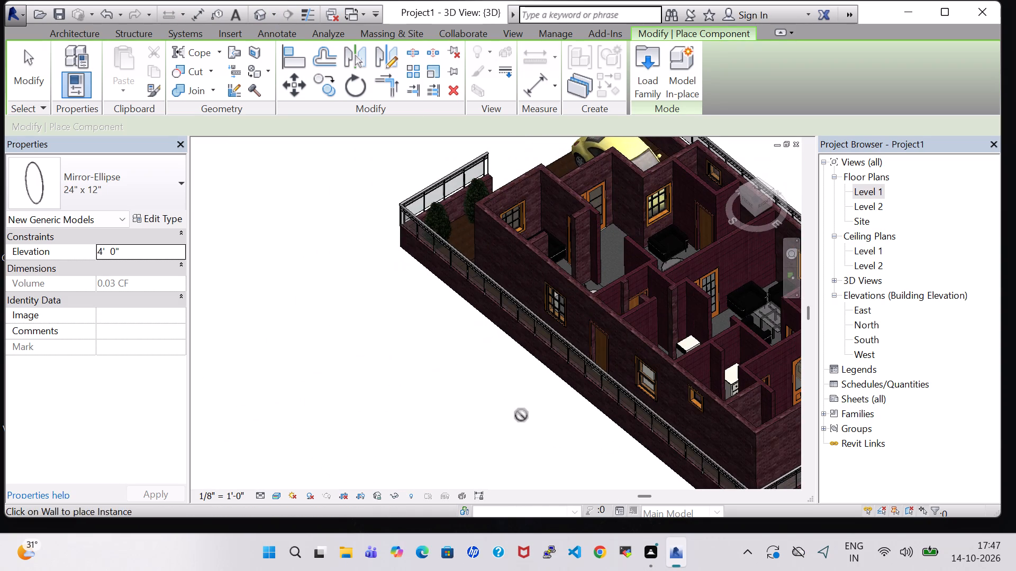
pyautogui.moveTo(521, 415); pyautogui.dragTo(405, 370, button='middle')
pyautogui.keyDown('shift'); pyautogui.moveTo(413, 366); pyautogui.dragTo(400, 432, button='middle'); pyautogui.keyUp('shift')
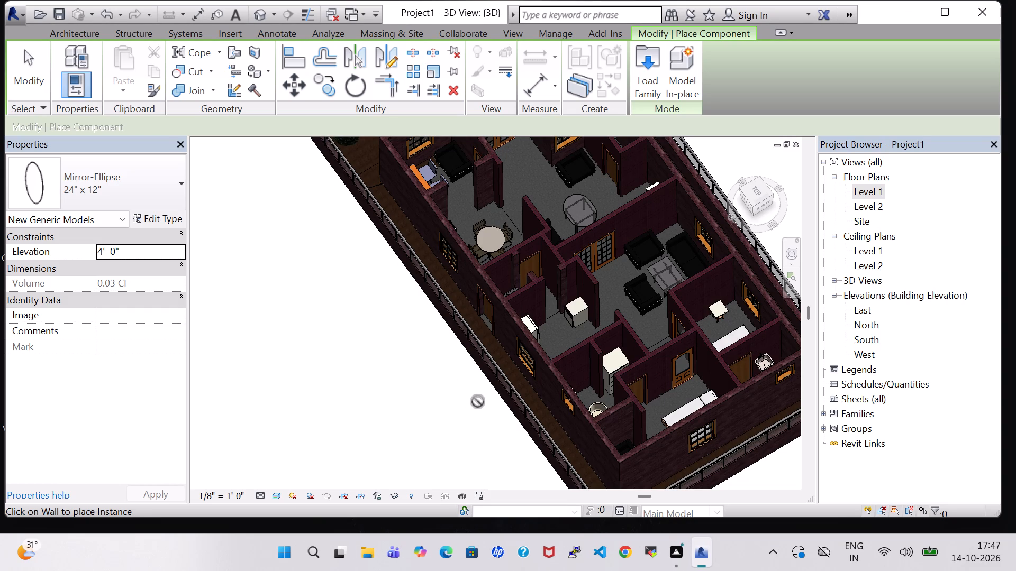
pyautogui.keyDown('shift'); pyautogui.moveTo(441, 384); pyautogui.dragTo(481, 399, button='middle'); pyautogui.keyUp('shift')
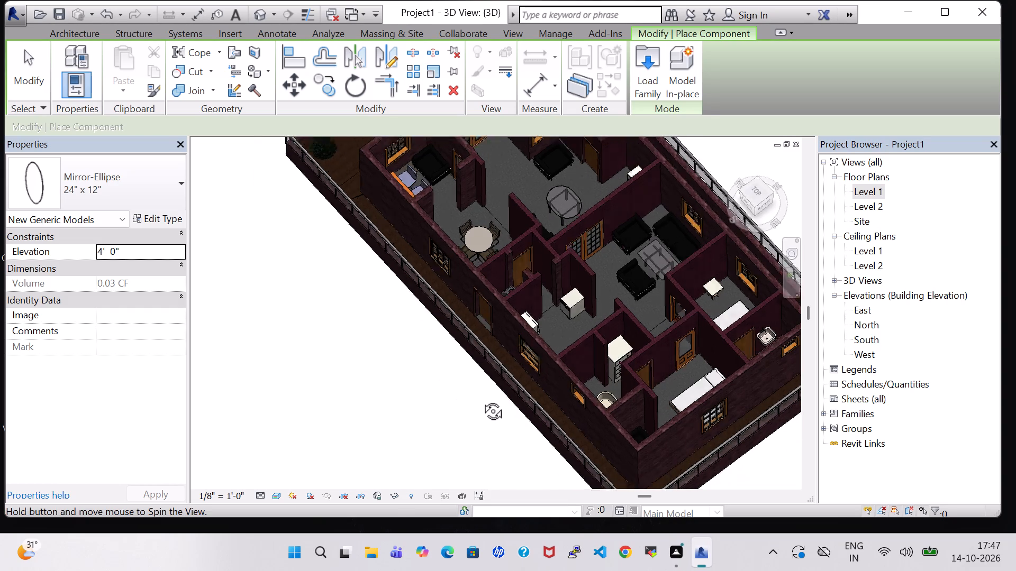
pyautogui.keyDown('shift'); pyautogui.moveTo(481, 399); pyautogui.dragTo(487, 401, button='middle'); pyautogui.keyUp('shift')
pyautogui.moveTo(397, 348); pyautogui.dragTo(476, 398, button='middle')
pyautogui.moveTo(475, 396); pyautogui.dragTo(477, 397, button='middle')
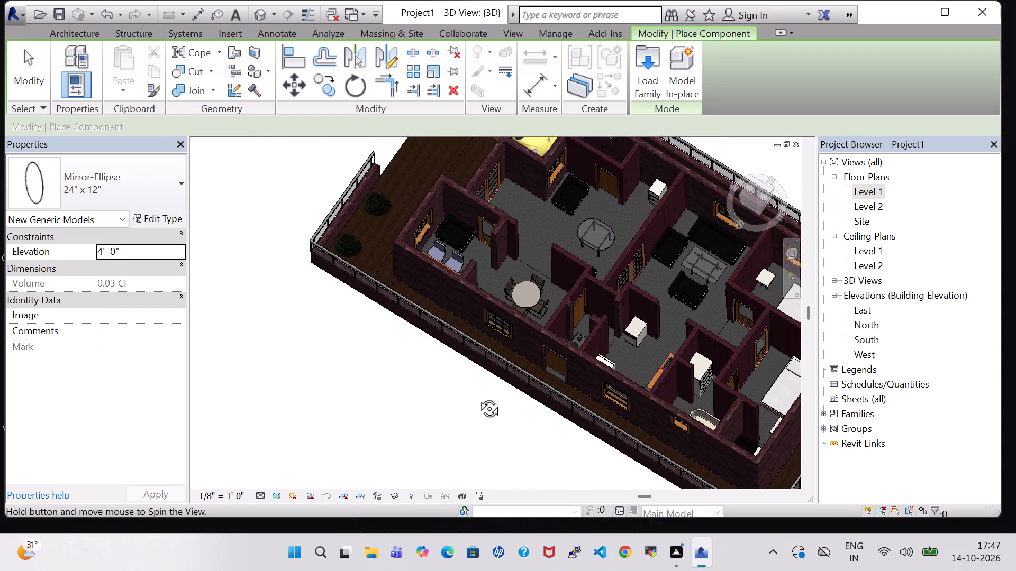
pyautogui.moveTo(477, 397); pyautogui.dragTo(517, 427, button='middle')
pyautogui.keyDown('shift'); pyautogui.moveTo(492, 417); pyautogui.dragTo(502, 433, button='middle'); pyautogui.keyUp('shift')
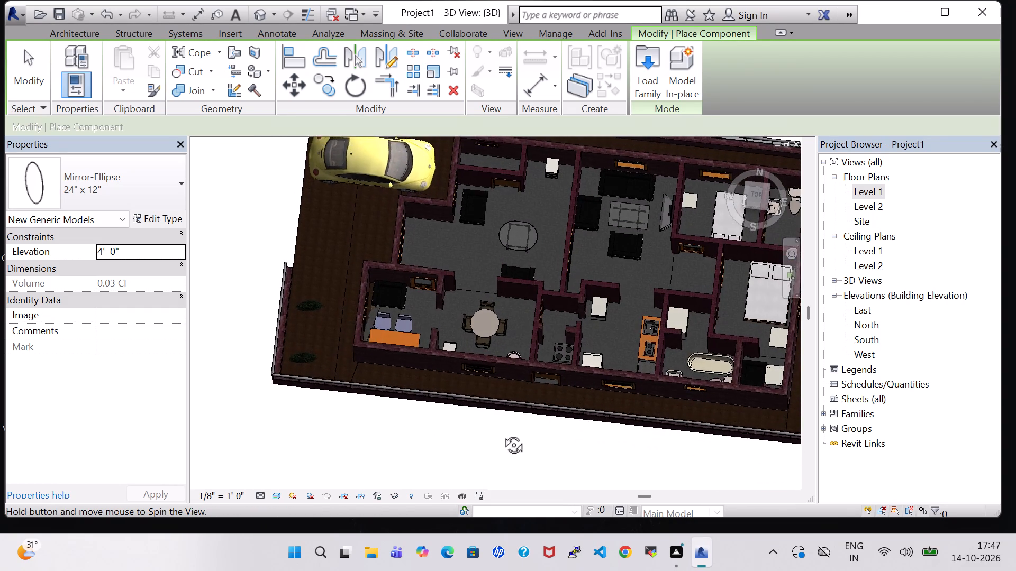
pyautogui.keyDown('shift'); pyautogui.moveTo(502, 433); pyautogui.dragTo(498, 450, button='middle'); pyautogui.keyUp('shift')
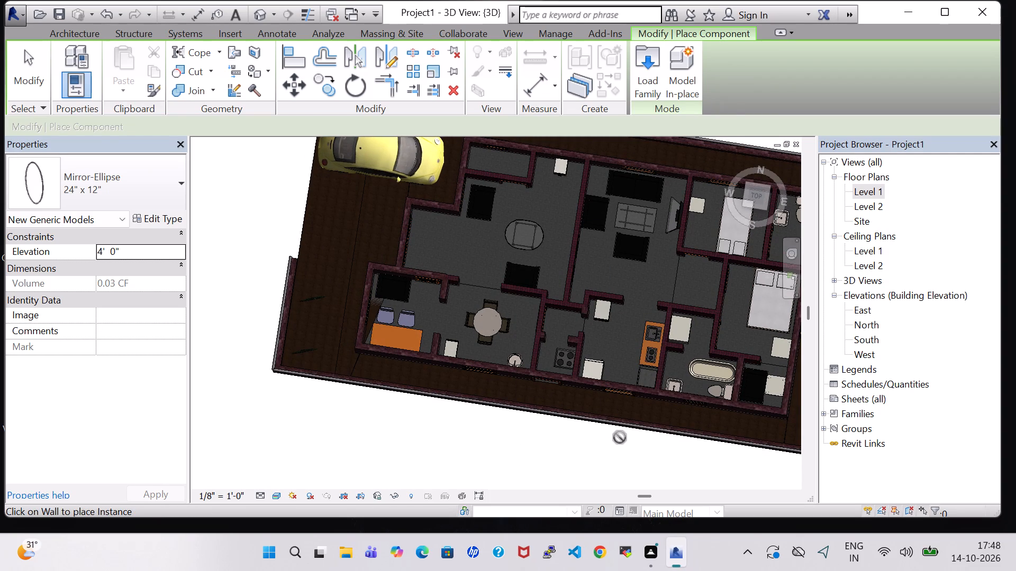
pyautogui.keyDown('shift'); pyautogui.moveTo(620, 437); pyautogui.dragTo(693, 361, button='middle'); pyautogui.keyUp('shift')
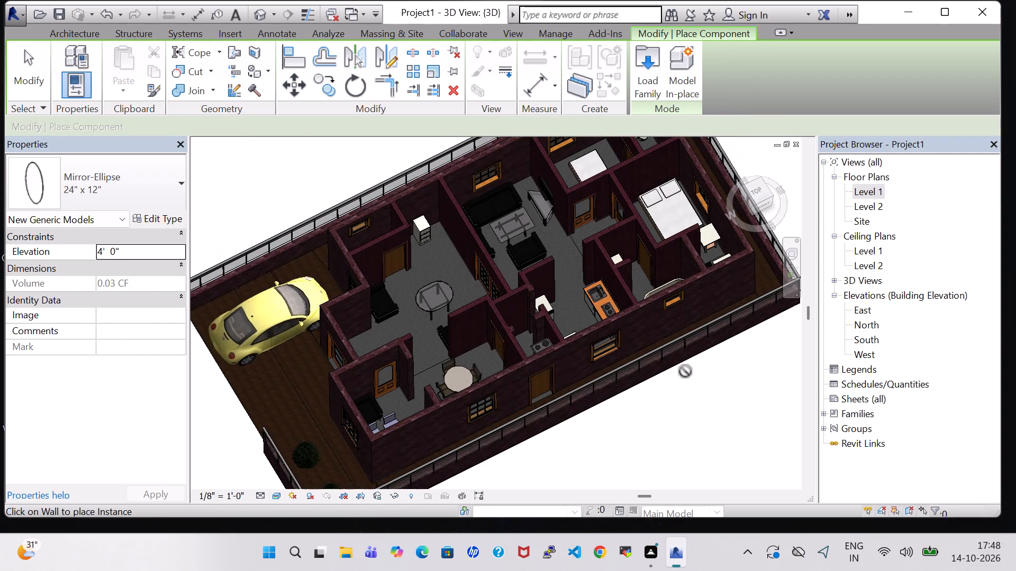
pyautogui.keyDown('shift'); pyautogui.moveTo(670, 388); pyautogui.dragTo(692, 396, button='middle'); pyautogui.keyUp('shift')
pyautogui.keyDown('shift'); pyautogui.moveTo(682, 397); pyautogui.dragTo(747, 359, button='middle'); pyautogui.keyUp('shift')
pyautogui.keyDown('shift'); pyautogui.moveTo(653, 360); pyautogui.dragTo(703, 351, button='middle'); pyautogui.keyUp('shift')
pyautogui.keyDown('shift'); pyautogui.moveTo(652, 355); pyautogui.dragTo(687, 338, button='middle'); pyautogui.keyUp('shift')
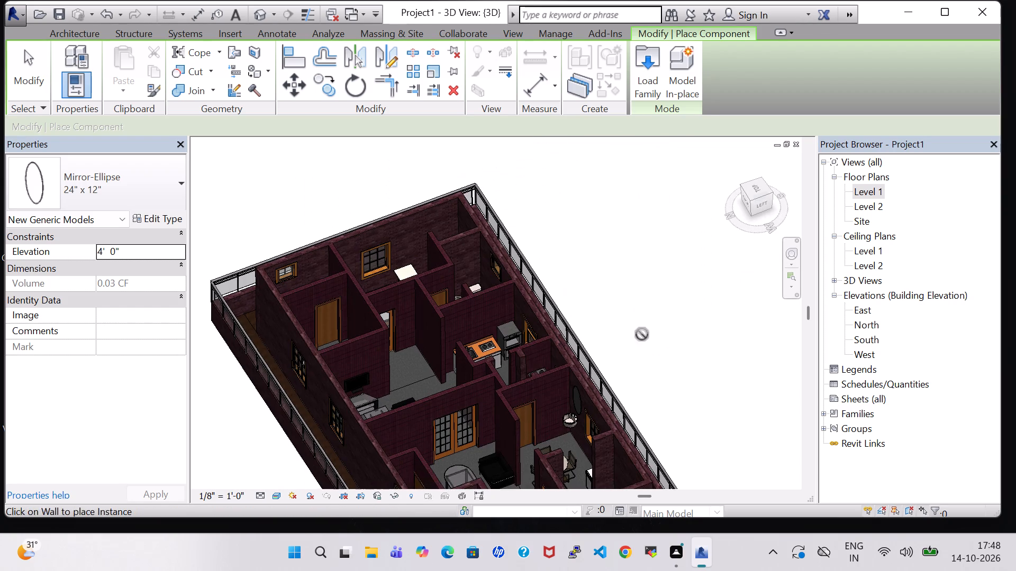
pyautogui.moveTo(640, 334); pyautogui.dragTo(640, 291, button='middle')
pyautogui.keyDown('shift'); pyautogui.moveTo(634, 289); pyautogui.dragTo(669, 282, button='middle'); pyautogui.keyUp('shift')
pyautogui.scroll(3, 567, 287)
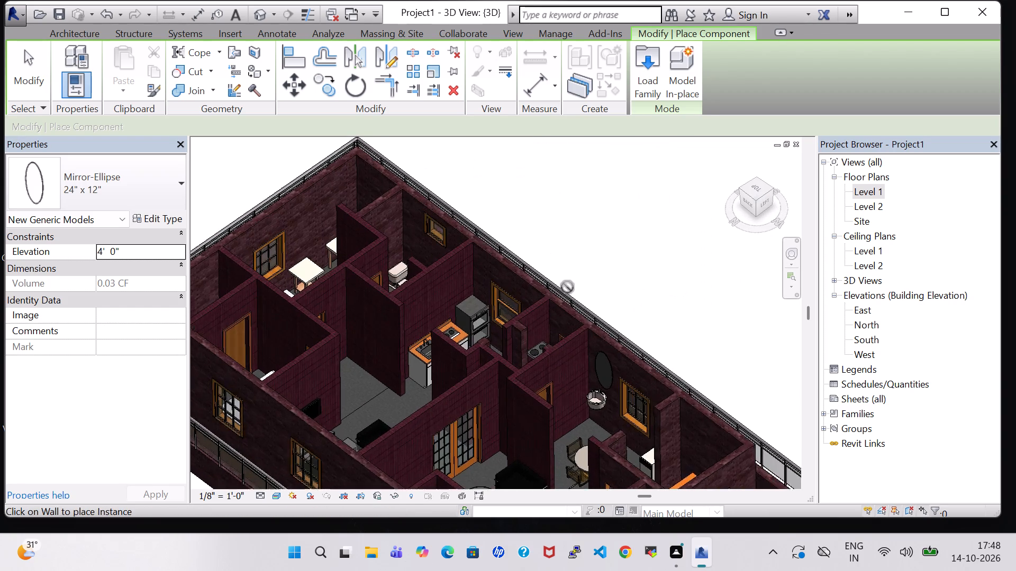
pyautogui.keyDown('shift'); pyautogui.moveTo(559, 244); pyautogui.dragTo(585, 252, button='middle'); pyautogui.keyUp('shift')
pyautogui.moveTo(493, 218); pyautogui.dragTo(514, 224, button='middle')
pyautogui.keyDown('shift'); pyautogui.moveTo(465, 225); pyautogui.dragTo(497, 240, button='middle'); pyautogui.keyUp('shift')
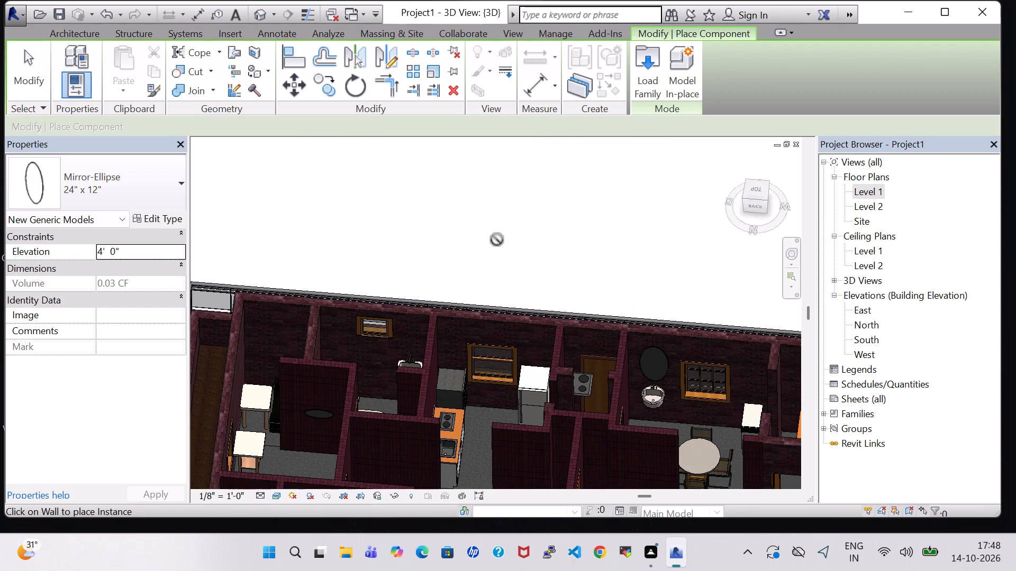
pyautogui.scroll(2, 497, 240)
pyautogui.scroll(-1, 497, 240)
pyautogui.moveTo(497, 240); pyautogui.dragTo(521, 240, button='middle')
pyautogui.scroll(3, 521, 240)
pyautogui.moveTo(515, 244); pyautogui.dragTo(573, 202, button='middle')
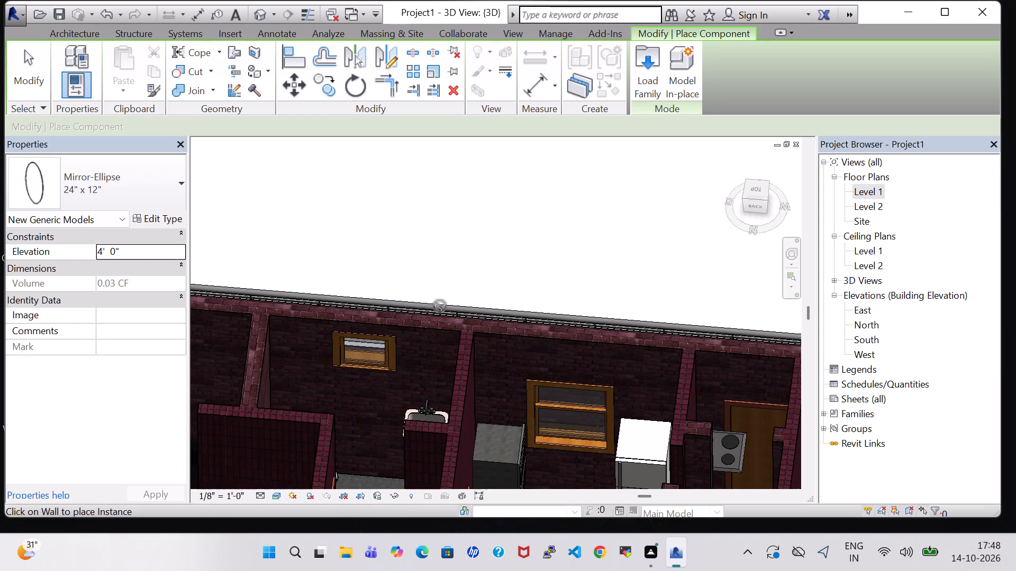
pyautogui.moveTo(518, 267); pyautogui.dragTo(543, 237, button='middle')
pyautogui.moveTo(537, 250); pyautogui.dragTo(586, 219, button='middle')
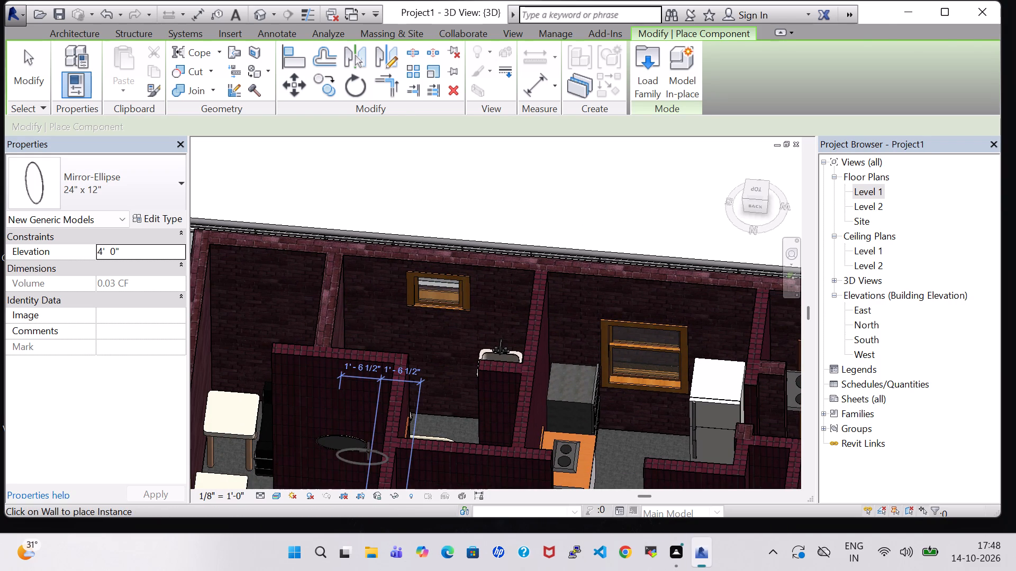
pyautogui.press('Escape')
# Change the placed bedroom mirror to the 18" x 36" Mirror-Ellipse type.
pyautogui.click(352, 448)
pyautogui.click(116, 202)
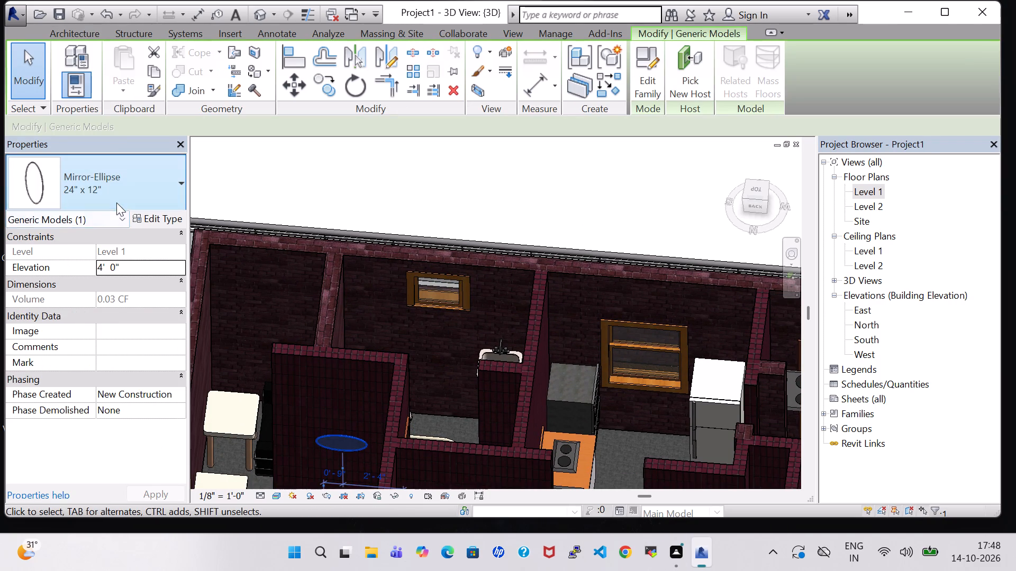
pyautogui.scroll(2, 102, 277)
pyautogui.click(101, 265)
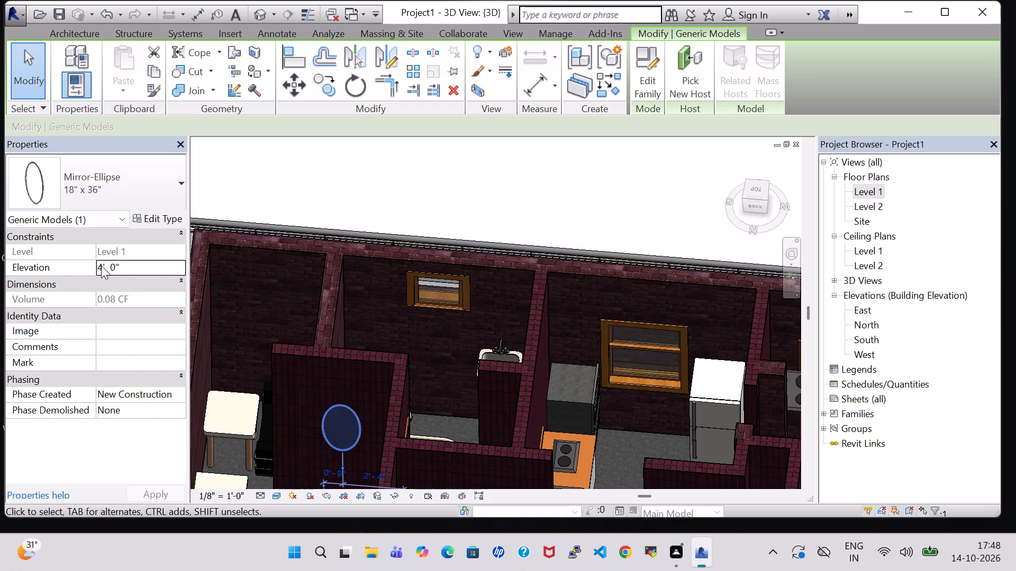
pyautogui.click(496, 187)
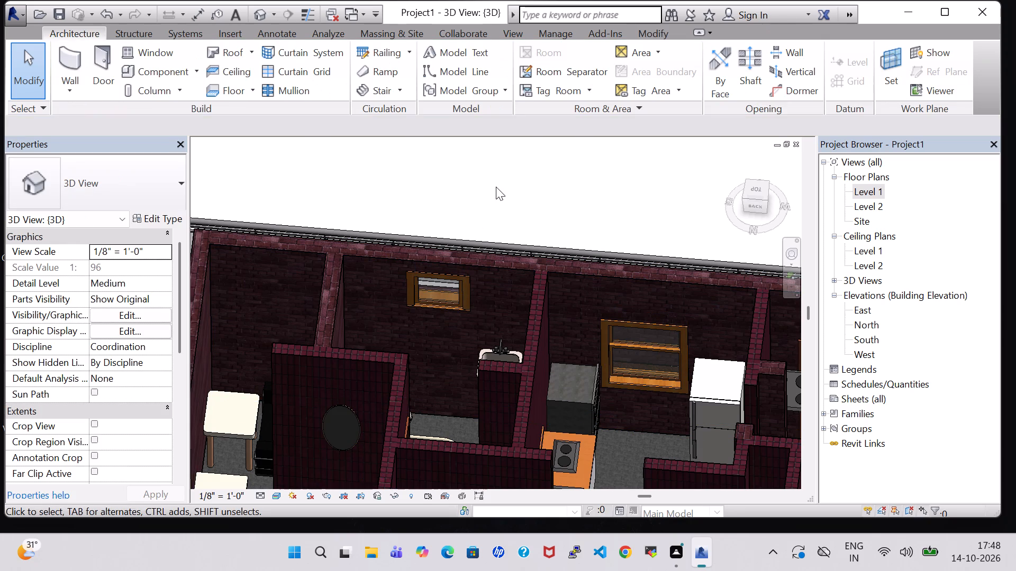
# Examine the resized mirror on the bedroom wall in 3D from several angles.
pyautogui.keyDown('shift'); pyautogui.moveTo(497, 187); pyautogui.dragTo(510, 161, button='middle'); pyautogui.keyUp('shift')
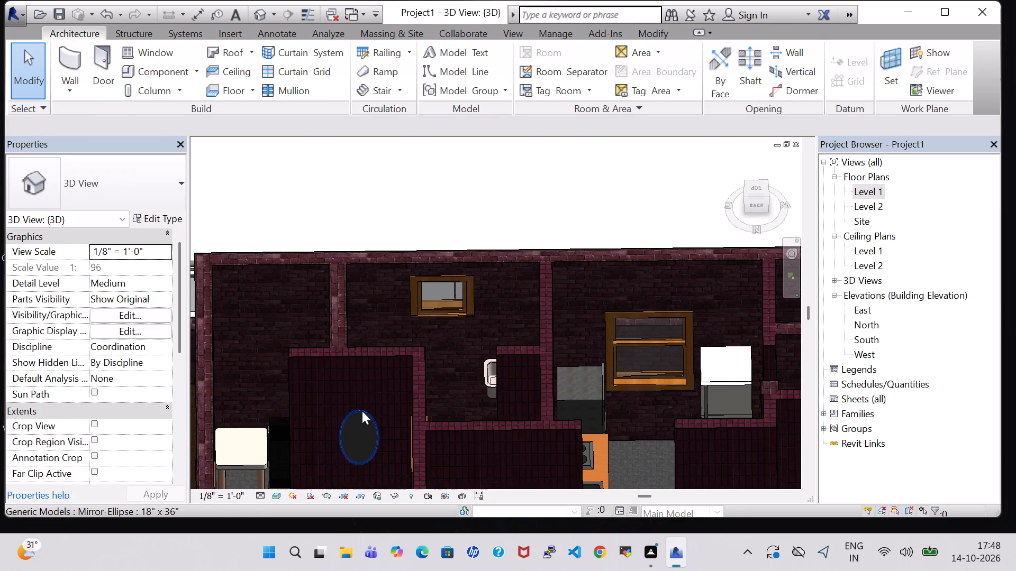
pyautogui.click(362, 411)
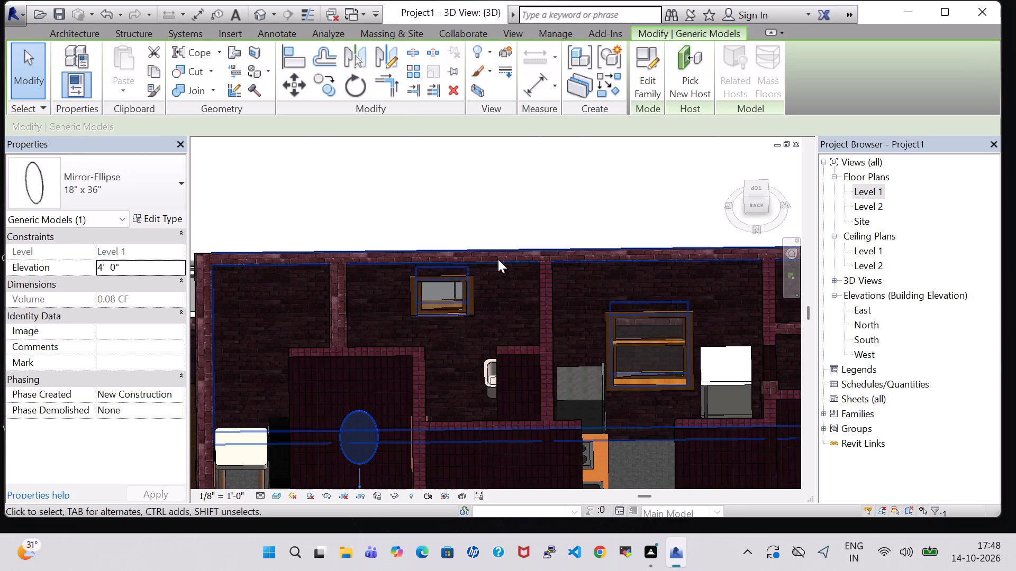
pyautogui.scroll(-2, 507, 247)
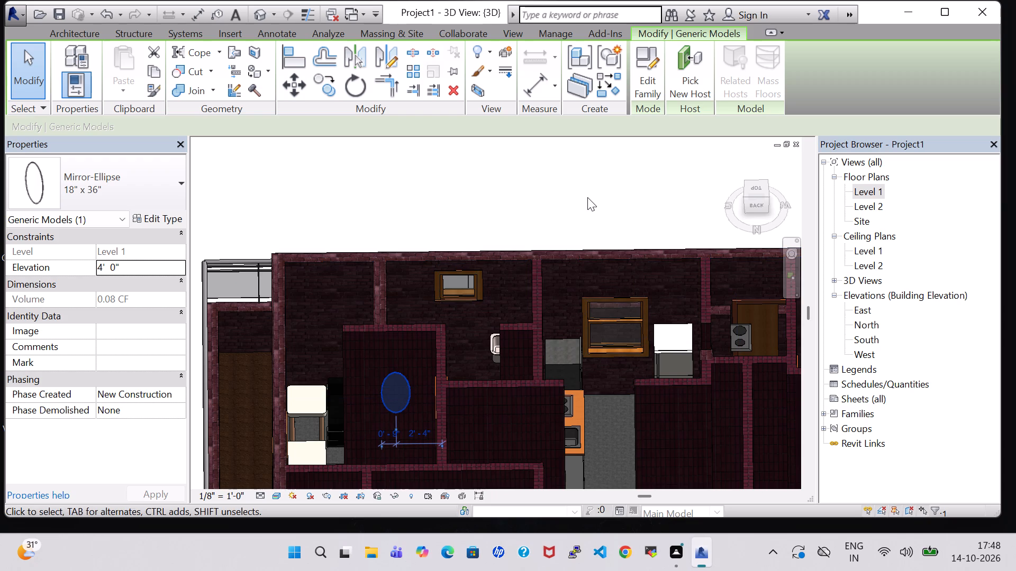
pyautogui.click(587, 197)
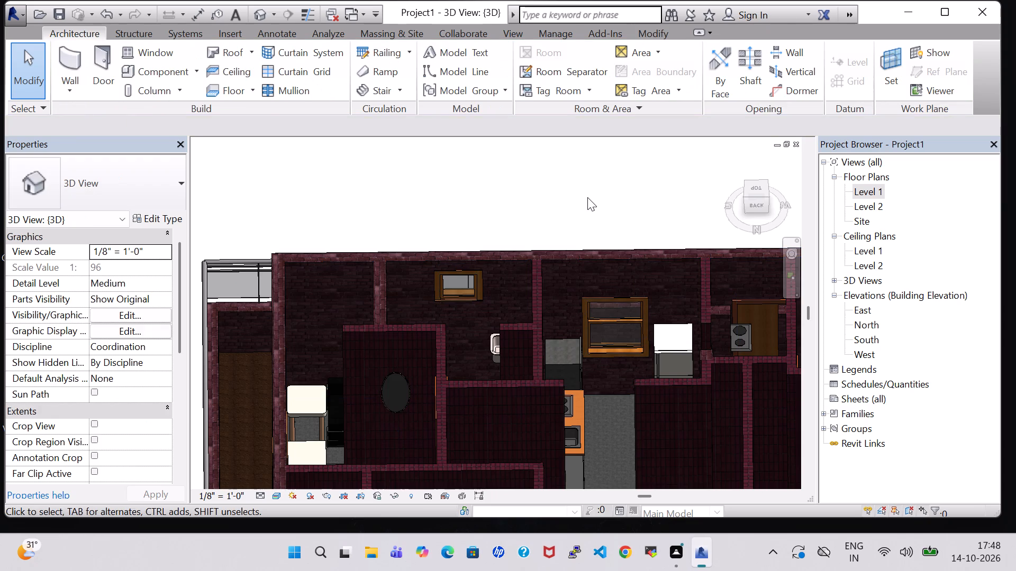
pyautogui.keyDown('shift'); pyautogui.moveTo(587, 197); pyautogui.dragTo(583, 244, button='middle'); pyautogui.keyUp('shift')
pyautogui.keyDown('shift'); pyautogui.scroll(-1, 587, 197); pyautogui.keyUp('shift')
pyautogui.keyDown('shift'); pyautogui.moveTo(583, 244); pyautogui.dragTo(602, 202, button='middle'); pyautogui.keyUp('shift')
pyautogui.keyDown('shift'); pyautogui.moveTo(603, 198); pyautogui.dragTo(604, 228, button='middle'); pyautogui.keyUp('shift')
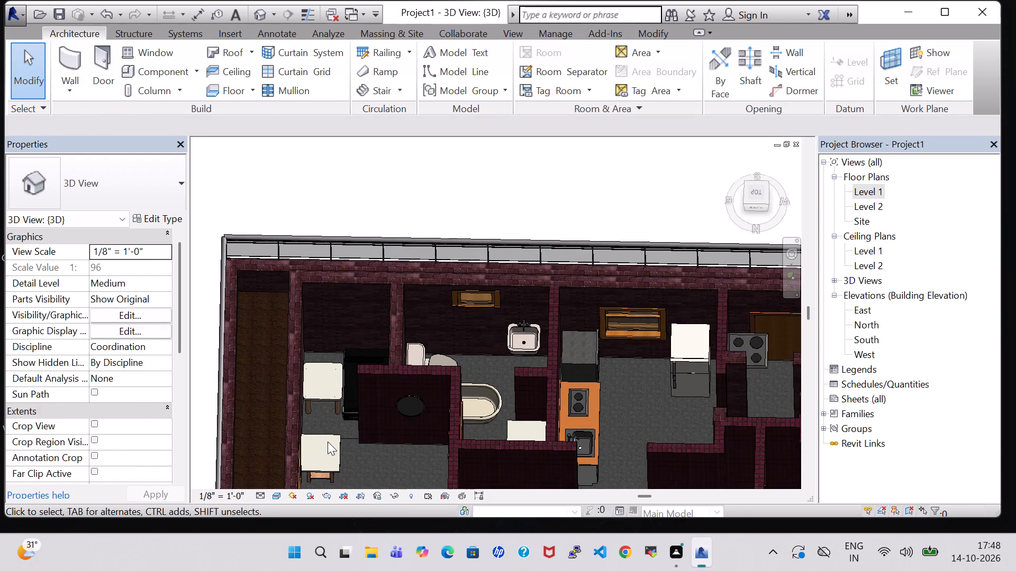
# Move the bedroom night stand away from the outer wall, across the room to the front of the elliptical wall mirror.
pyautogui.click(328, 439)
pyautogui.press('Right')
pyautogui.press('Right')
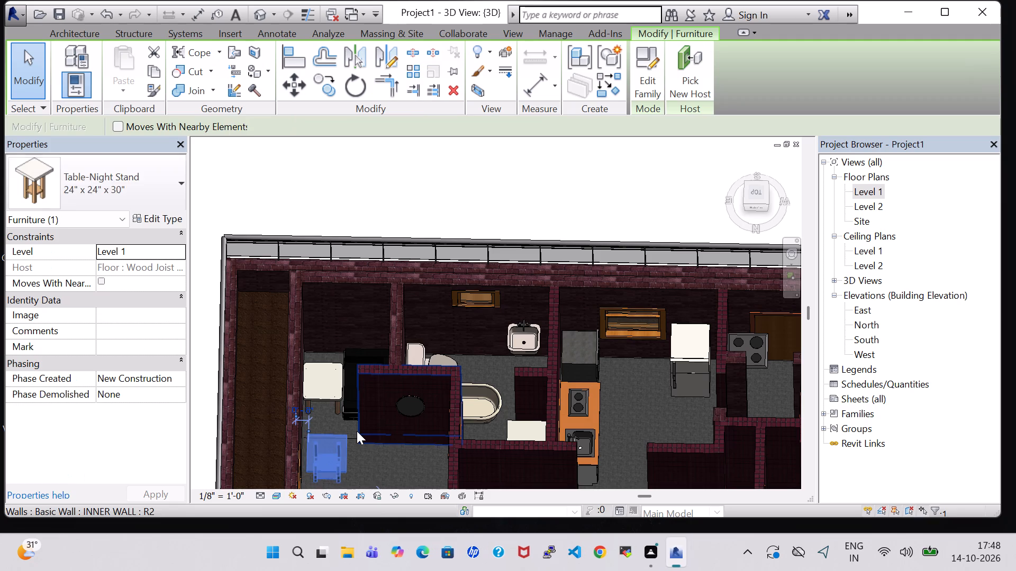
pyautogui.press('Right')
pyautogui.press('Right')
pyautogui.press('Right')
pyautogui.press('Right')
pyautogui.press('Right')
pyautogui.press('Right')
pyautogui.press('Right')
pyautogui.press('Right')
pyautogui.press('Right')
pyautogui.press('Right')
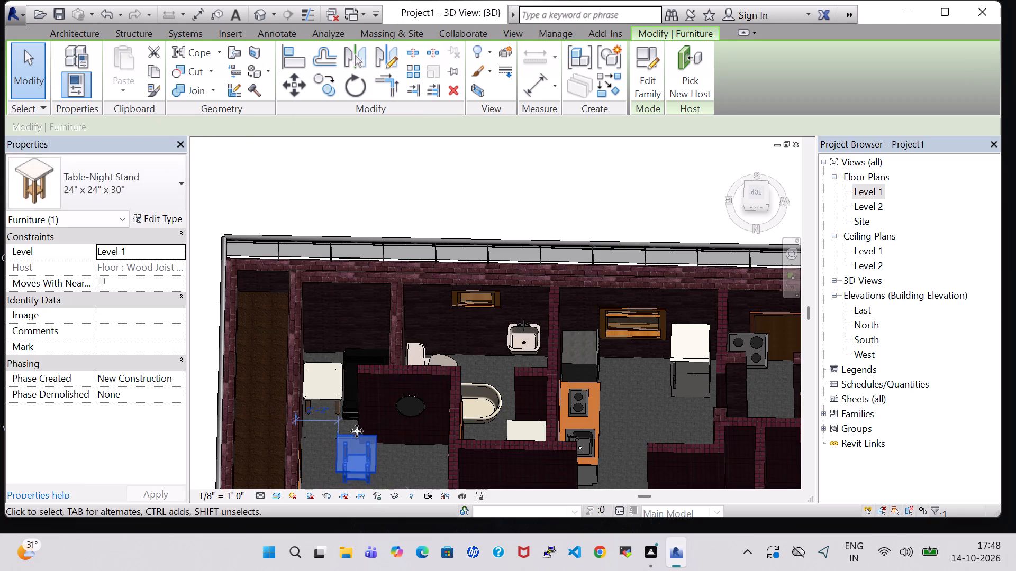
pyautogui.press('Right')
pyautogui.press('Right')
pyautogui.press('Right')
pyautogui.press('Right')
pyautogui.press('Right')
pyautogui.press('Right')
pyautogui.press('Right')
pyautogui.press('Right')
pyautogui.press('Right')
pyautogui.press('Right')
pyautogui.press('Right')
pyautogui.press('Right')
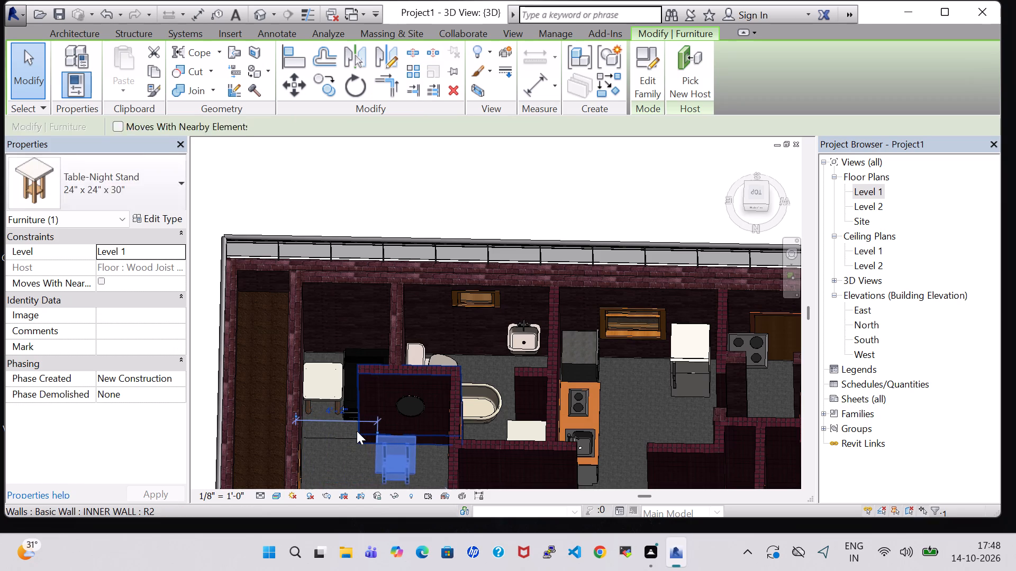
pyautogui.press('Right')
pyautogui.press('Right')
pyautogui.press('Right')
pyautogui.press('Right')
pyautogui.press('Right')
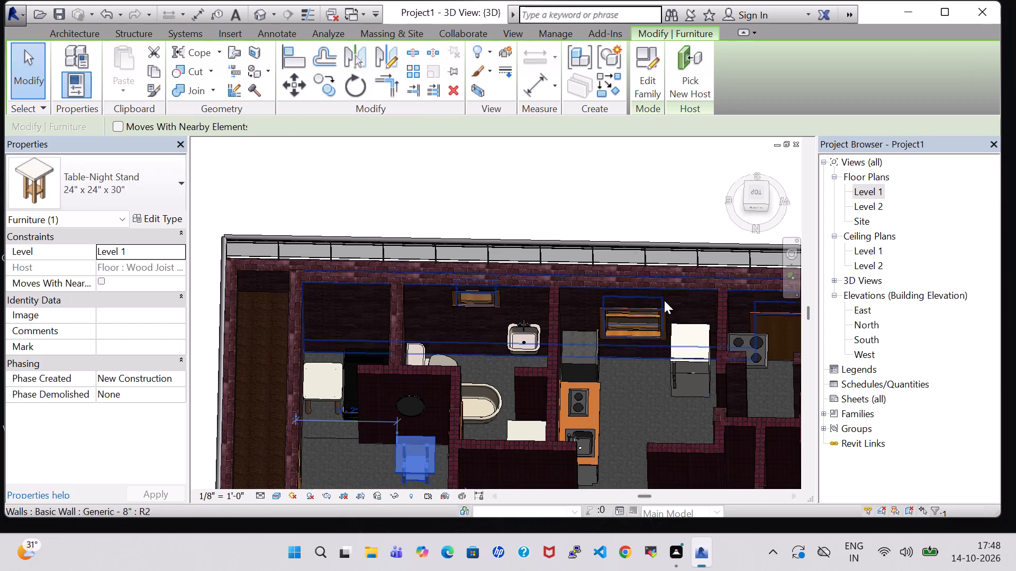
pyautogui.click(567, 182)
# In the Level 1 plan, nudge the bedroom night stand closer to the bath wall and slightly toward the outer wall.
pyautogui.doubleClick(874, 191)
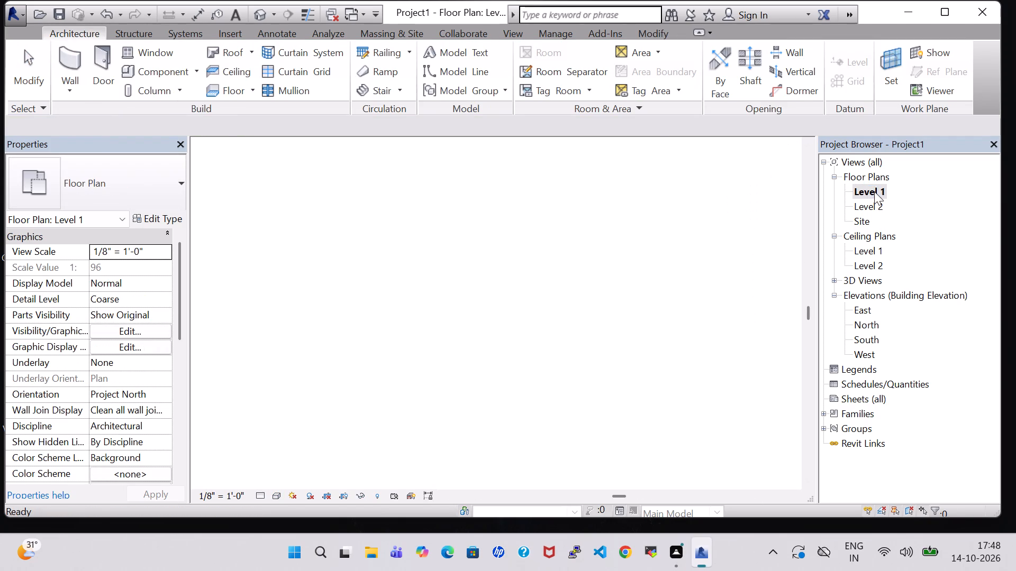
pyautogui.scroll(-1, 669, 282)
pyautogui.scroll(-1, 708, 311)
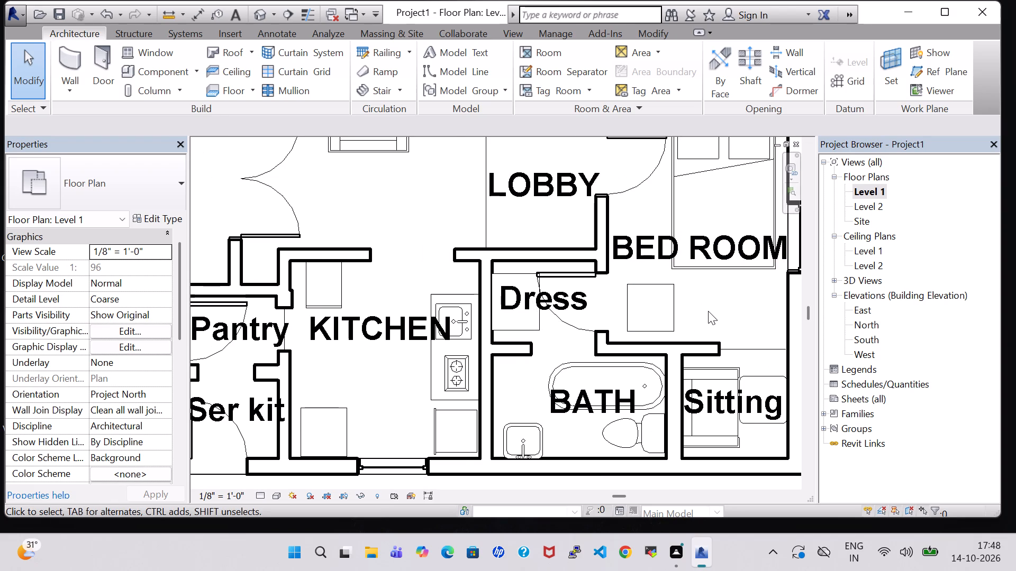
pyautogui.click(673, 287)
pyautogui.press('Down')
pyautogui.press('Down')
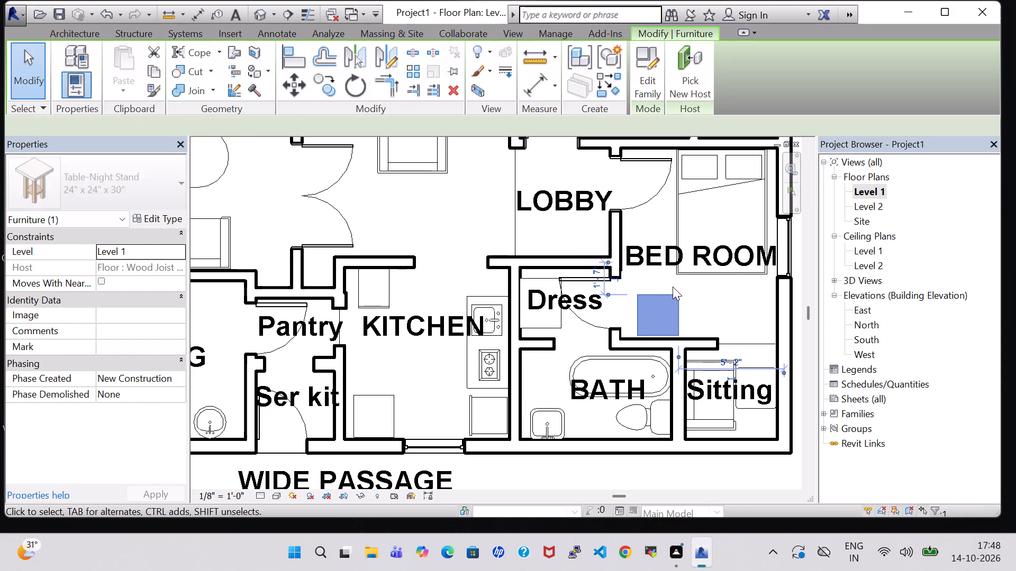
pyautogui.press('Down')
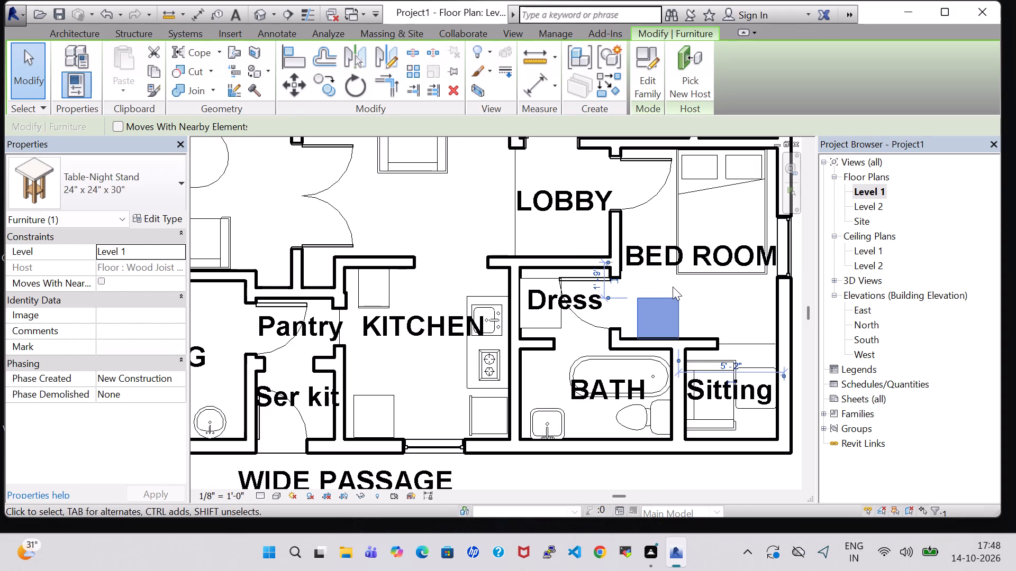
pyautogui.press('Right')
pyautogui.scroll(-2, 663, 329)
pyautogui.click(644, 441)
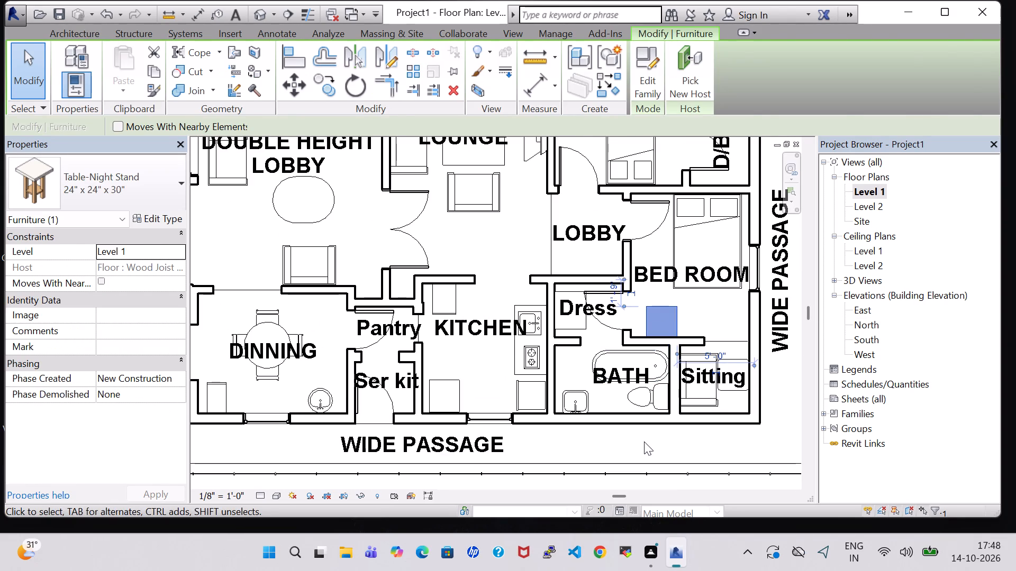
# Place a 24" x 12" Mirror-Ellipse on the other bedroom's exterior wall, between its window and the D/Bath.
pyautogui.scroll(-2, 615, 399)
pyautogui.moveTo(519, 290); pyautogui.dragTo(500, 361, button='middle')
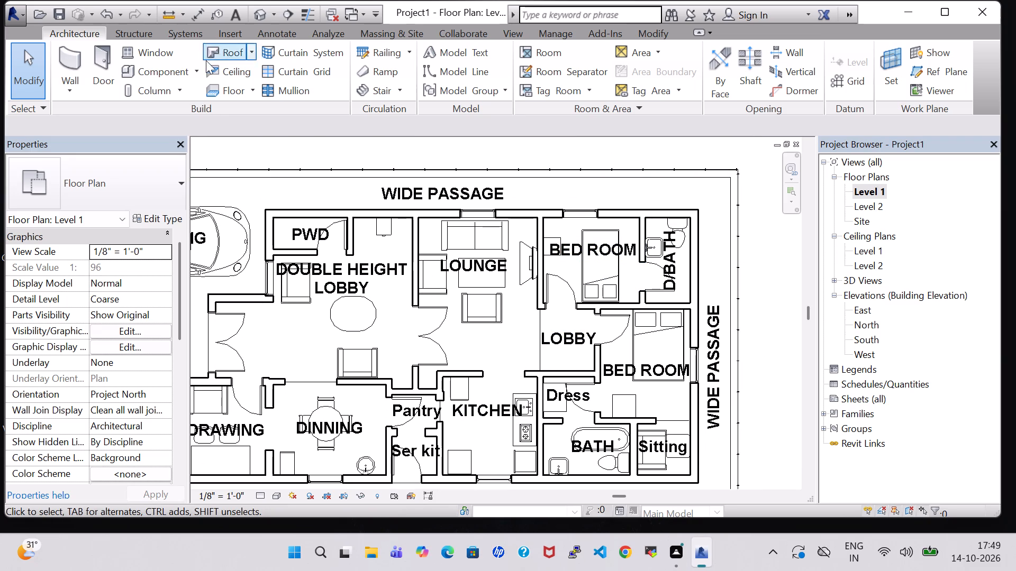
pyautogui.click(166, 74)
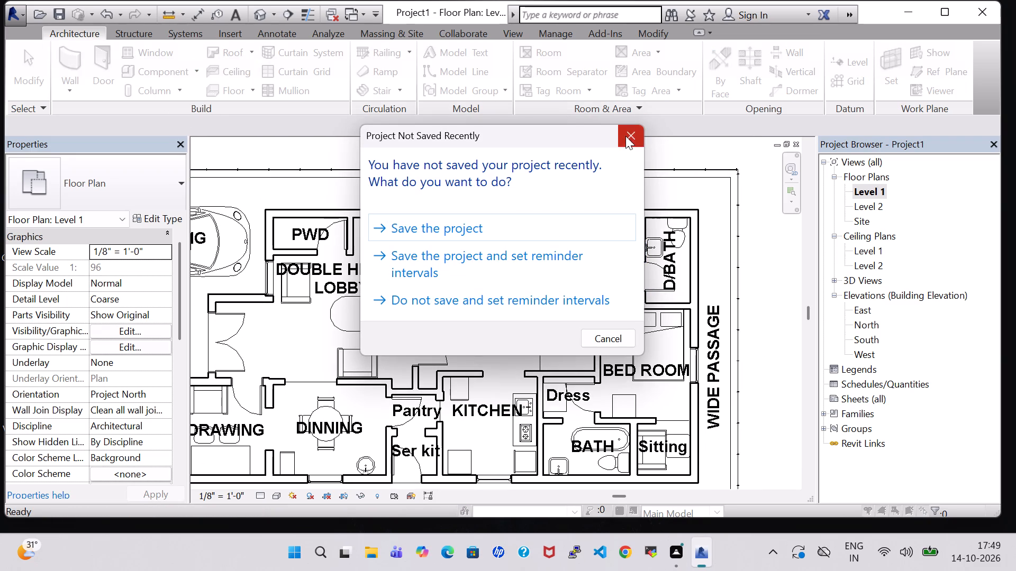
pyautogui.click(625, 136)
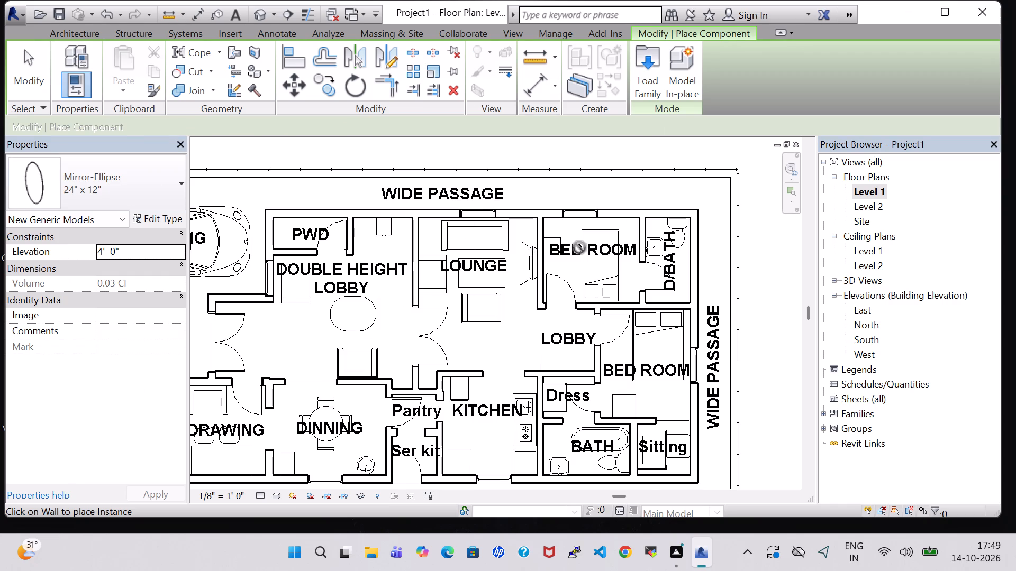
pyautogui.scroll(9, 579, 247)
pyautogui.moveTo(617, 228); pyautogui.dragTo(534, 286, button='middle')
pyautogui.scroll(-1, 617, 228)
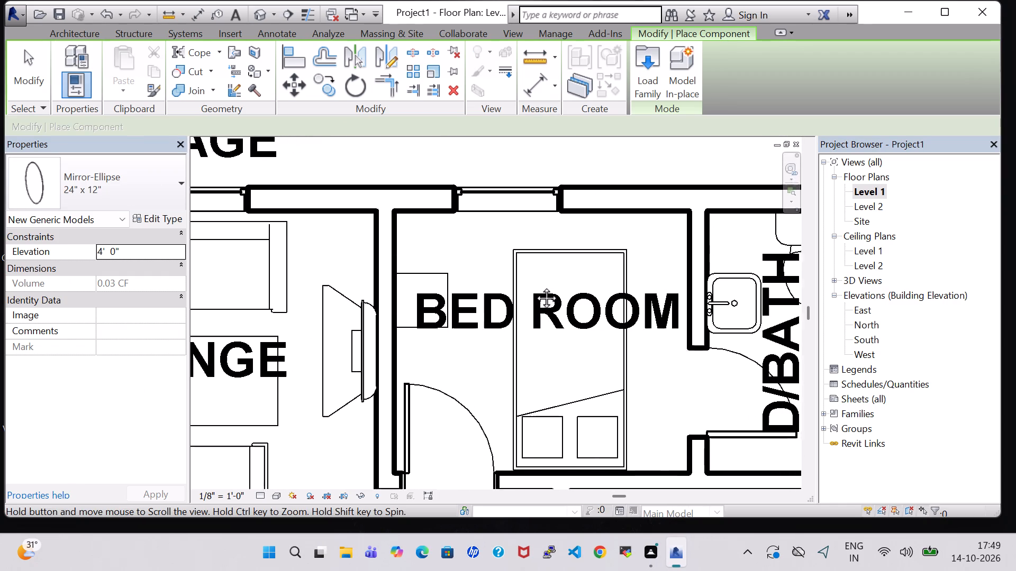
pyautogui.moveTo(534, 286); pyautogui.dragTo(531, 285, button='middle')
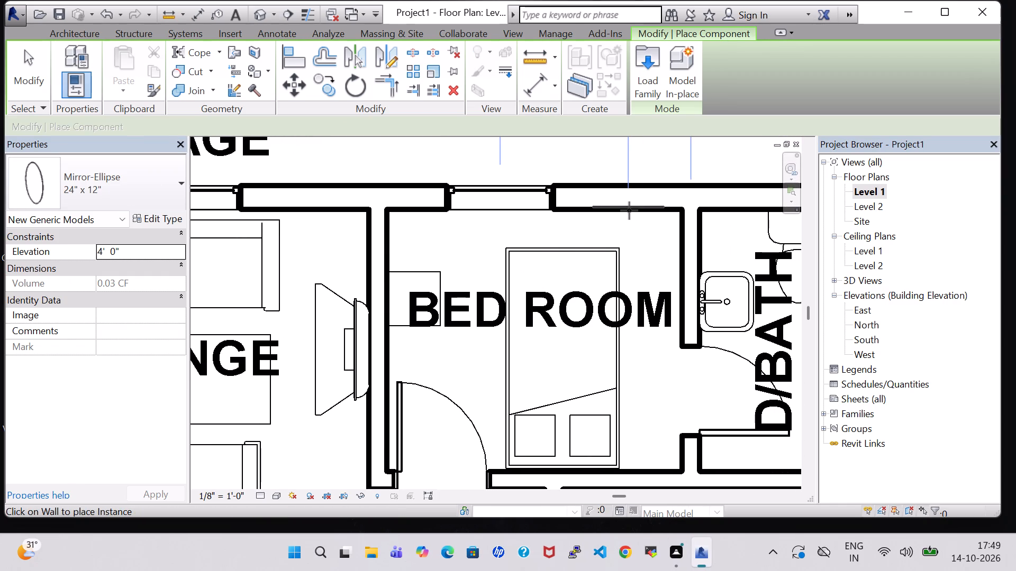
pyautogui.click(629, 210)
pyautogui.press('Escape')
pyautogui.press('Escape')
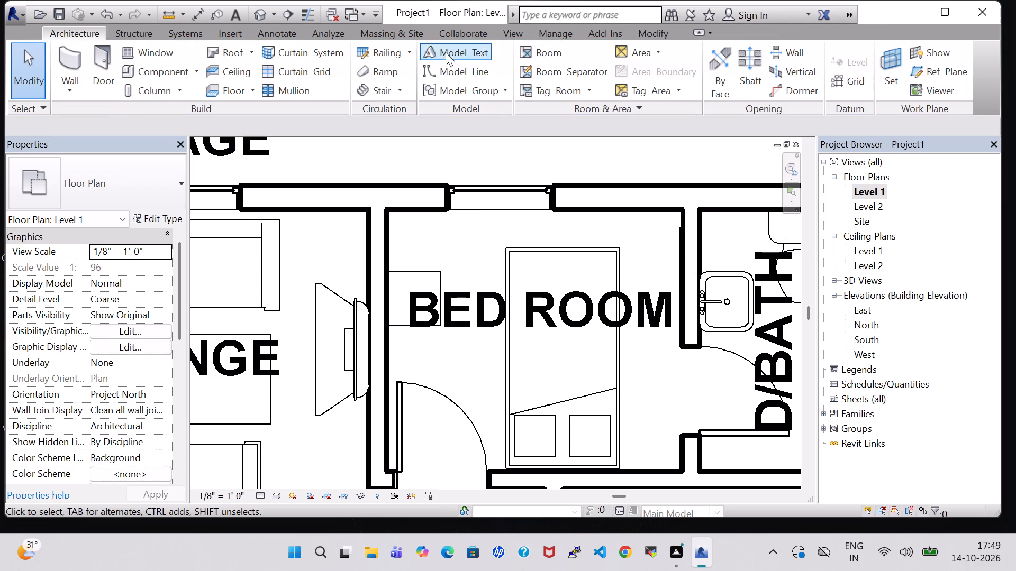
# In the 3D view, nudge the night stand by the first mirror slightly away from the dressing room wall.
pyautogui.click(261, 11)
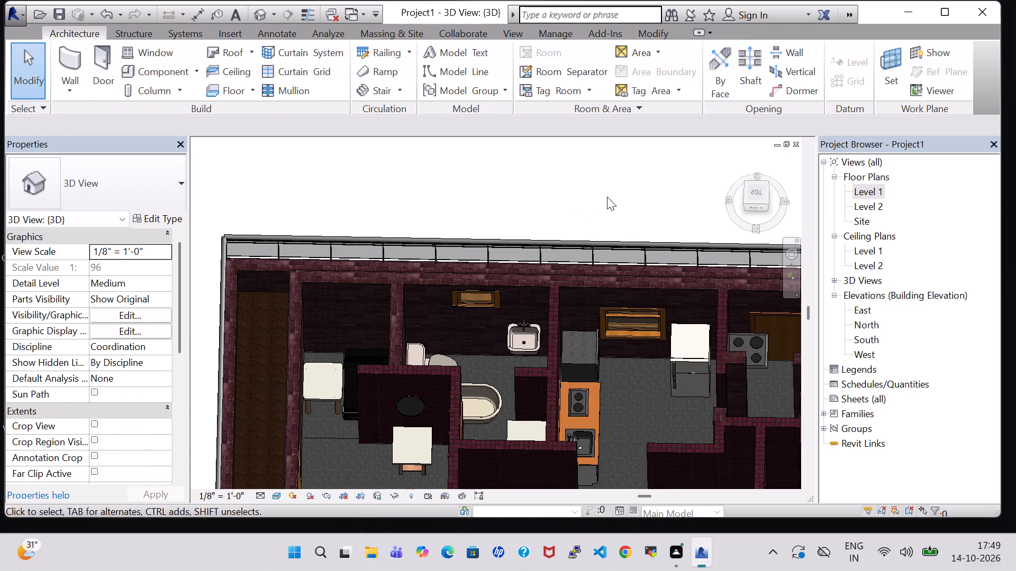
pyautogui.keyDown('shift'); pyautogui.moveTo(607, 196); pyautogui.dragTo(598, 217, button='middle'); pyautogui.keyUp('shift')
pyautogui.keyDown('shift'); pyautogui.moveTo(648, 209); pyautogui.dragTo(595, 213, button='middle'); pyautogui.keyUp('shift')
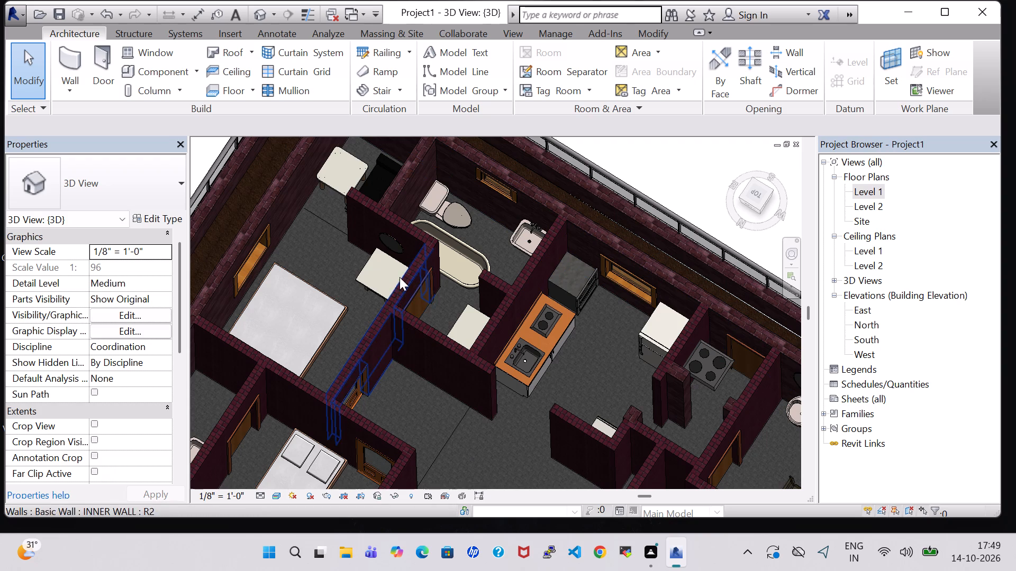
pyautogui.click(392, 261)
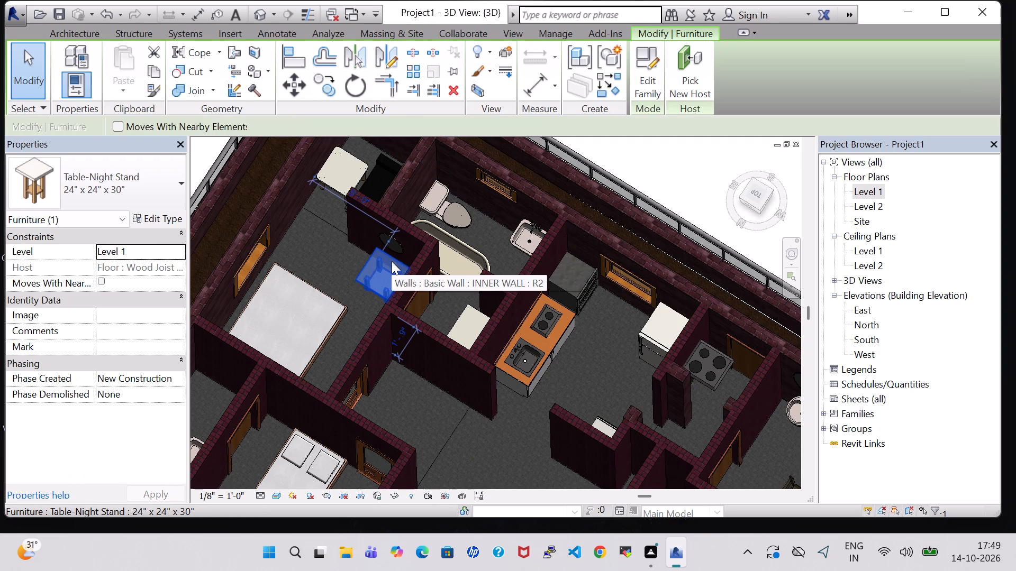
pyautogui.press('Left')
pyautogui.press('Left')
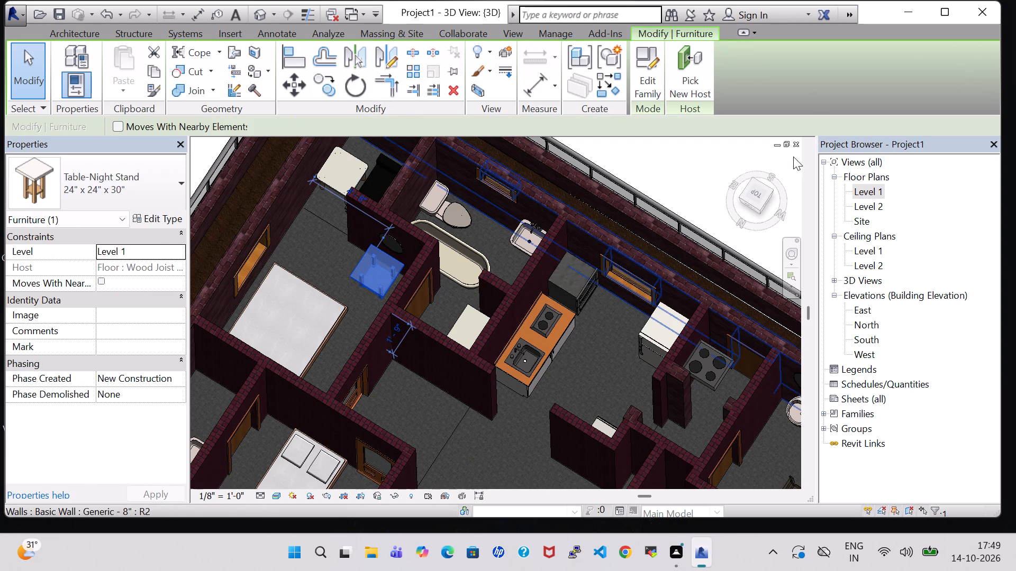
pyautogui.click(676, 169)
# Examine the bedroom beside the D/Bath in 3D and in the Level 1 plan to check the new mirror.
pyautogui.keyDown('shift'); pyautogui.moveTo(501, 445); pyautogui.dragTo(484, 441, button='middle'); pyautogui.keyUp('shift')
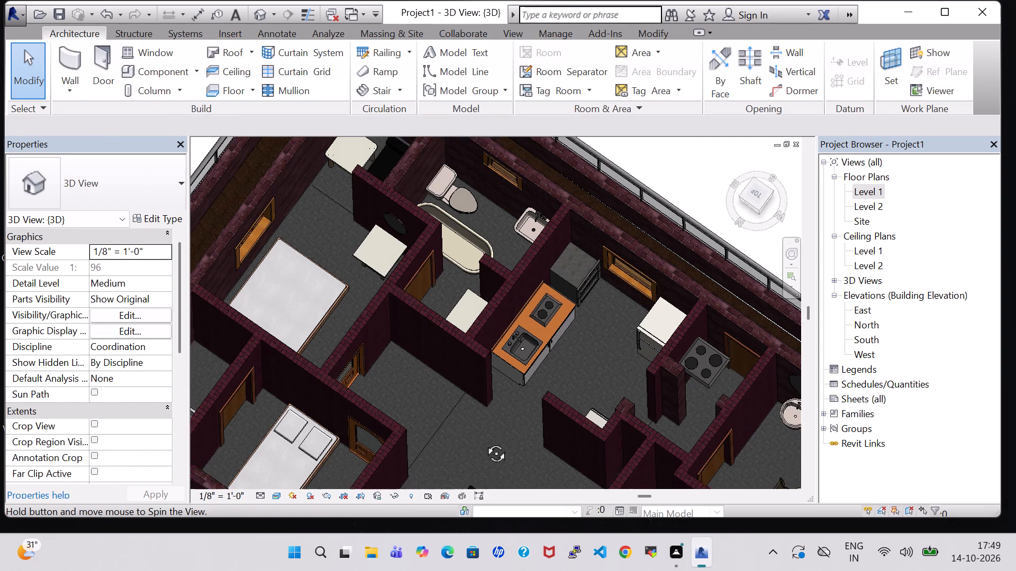
pyautogui.keyDown('shift'); pyautogui.moveTo(484, 441); pyautogui.dragTo(393, 408, button='middle'); pyautogui.keyUp('shift')
pyautogui.keyDown('shift'); pyautogui.moveTo(458, 227); pyautogui.dragTo(452, 368, button='middle'); pyautogui.keyUp('shift')
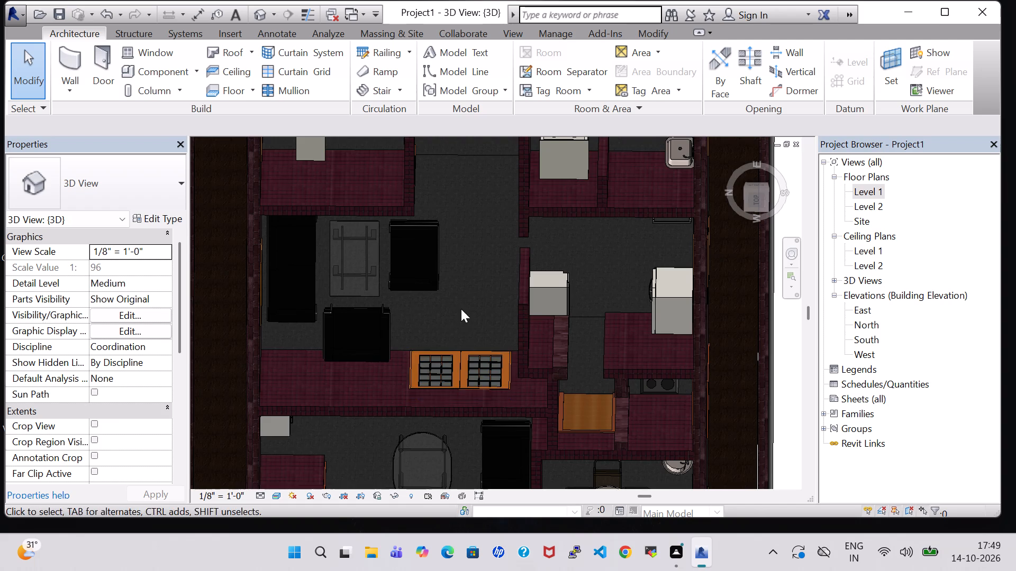
pyautogui.keyDown('shift'); pyautogui.moveTo(461, 309); pyautogui.dragTo(411, 214, button='middle'); pyautogui.keyUp('shift')
pyautogui.moveTo(413, 233); pyautogui.dragTo(268, 432, button='middle')
pyautogui.keyDown('shift'); pyautogui.moveTo(402, 287); pyautogui.dragTo(391, 205, button='middle'); pyautogui.keyUp('shift')
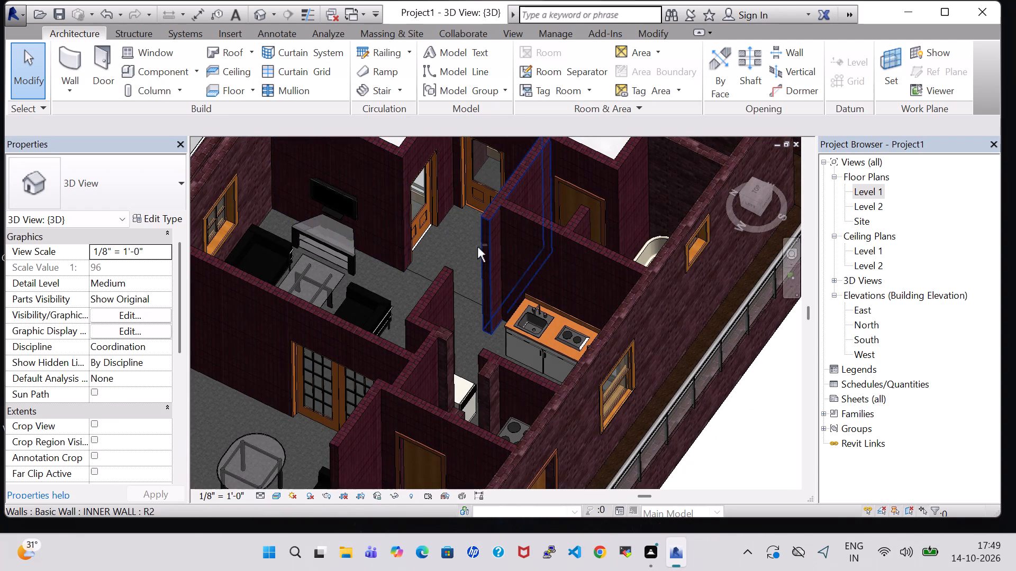
pyautogui.keyDown('shift'); pyautogui.moveTo(477, 247); pyautogui.dragTo(439, 262, button='middle'); pyautogui.keyUp('shift')
pyautogui.moveTo(532, 237); pyautogui.dragTo(483, 474, button='middle')
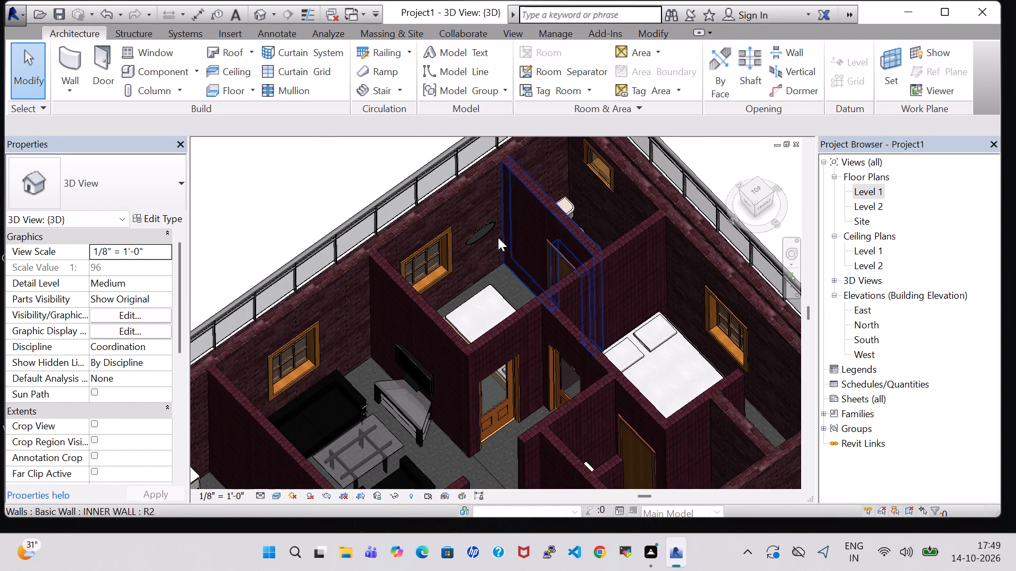
pyautogui.keyDown('shift'); pyautogui.moveTo(358, 161); pyautogui.dragTo(287, 144, button='middle'); pyautogui.keyUp('shift')
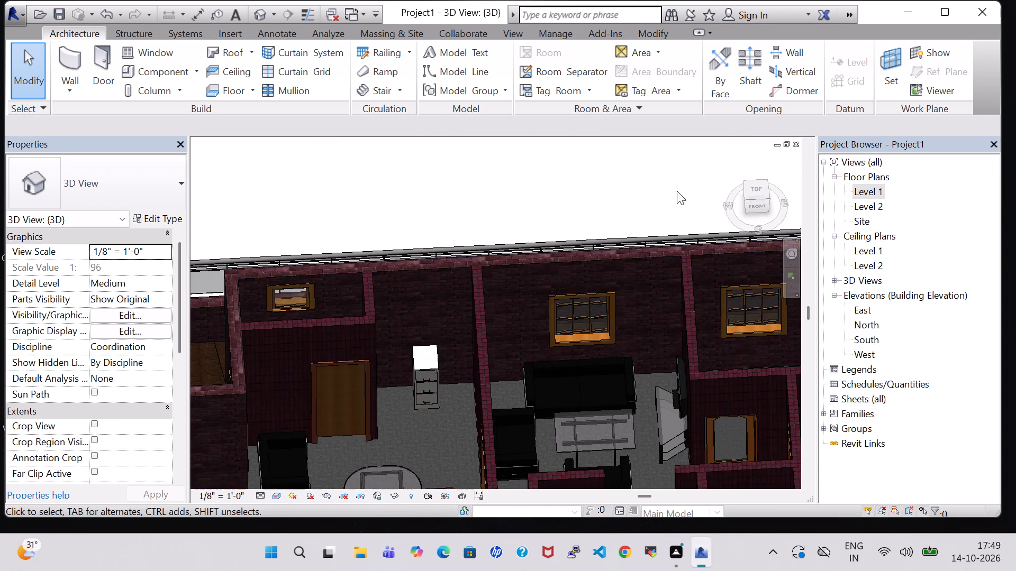
pyautogui.moveTo(672, 189); pyautogui.dragTo(481, 177, button='middle')
pyautogui.keyDown('shift'); pyautogui.moveTo(550, 185); pyautogui.dragTo(532, 163, button='middle'); pyautogui.keyUp('shift')
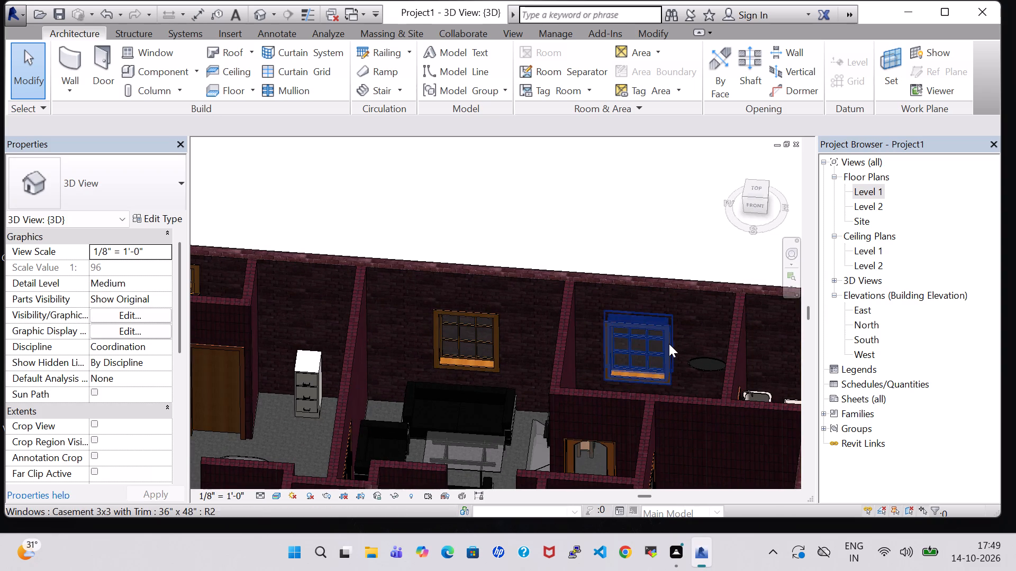
pyautogui.scroll(3, 671, 344)
pyautogui.scroll(1, 742, 362)
pyautogui.moveTo(656, 308); pyautogui.dragTo(583, 254, button='middle')
pyautogui.keyDown('shift'); pyautogui.moveTo(621, 275); pyautogui.dragTo(621, 312, button='middle'); pyautogui.keyUp('shift')
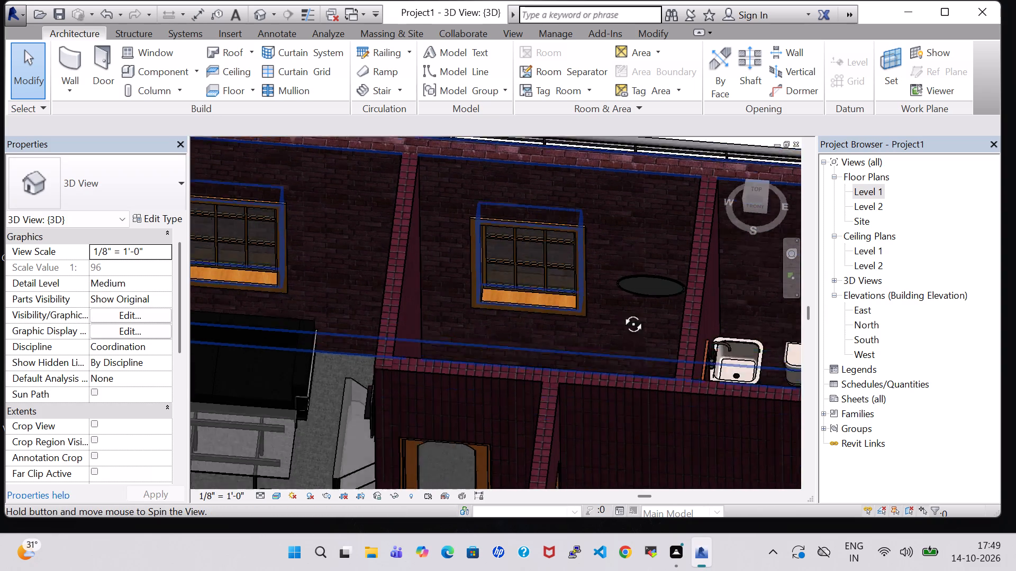
pyautogui.keyDown('shift'); pyautogui.moveTo(621, 312); pyautogui.dragTo(624, 353, button='middle'); pyautogui.keyUp('shift')
pyautogui.keyDown('shift'); pyautogui.moveTo(639, 315); pyautogui.dragTo(630, 317, button='middle'); pyautogui.keyUp('shift')
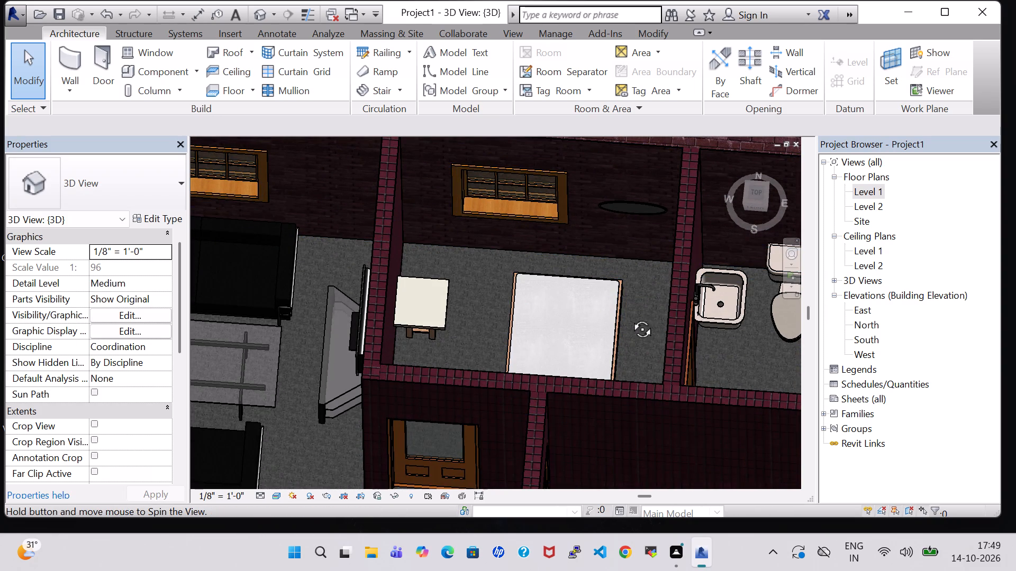
pyautogui.keyDown('shift'); pyautogui.moveTo(630, 317); pyautogui.dragTo(627, 331, button='middle'); pyautogui.keyUp('shift')
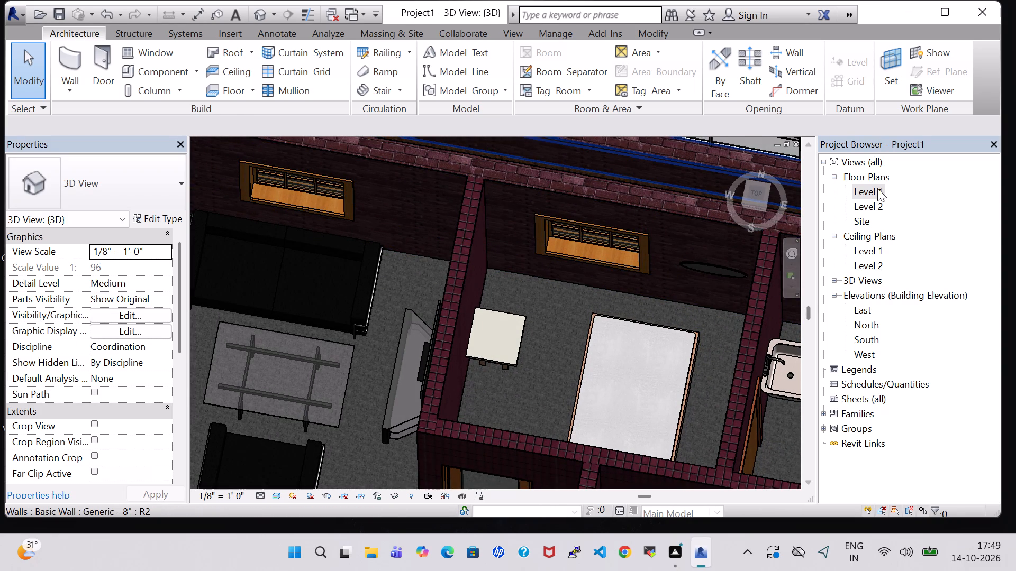
pyautogui.doubleClick(877, 188)
pyautogui.scroll(-1, 664, 367)
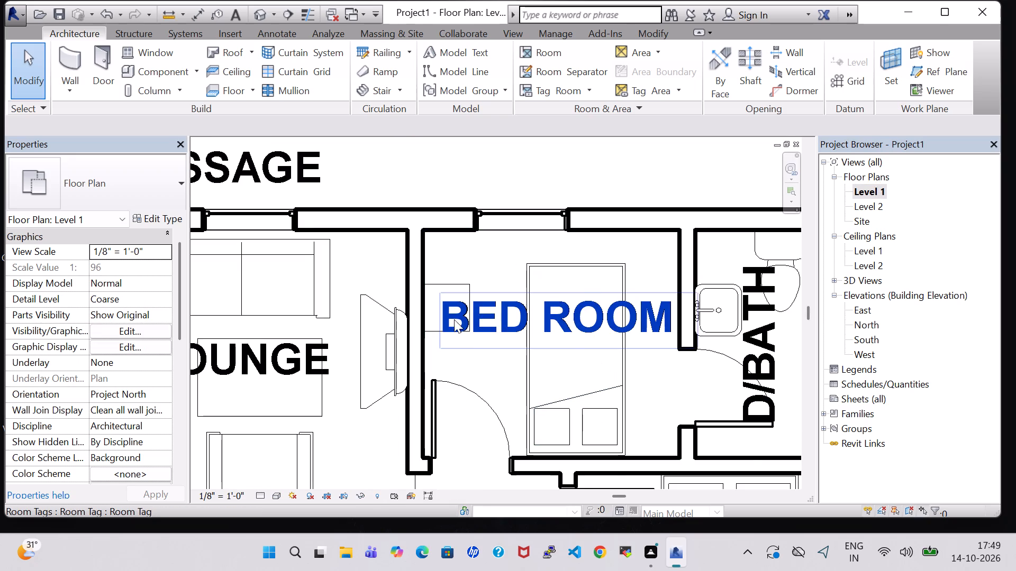
pyautogui.scroll(-5, 464, 327)
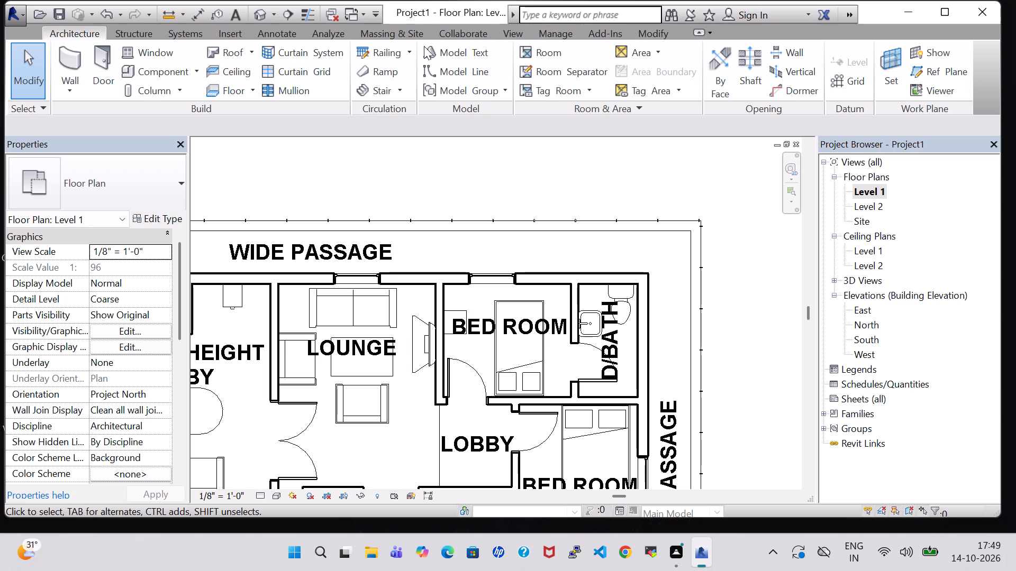
# Change the mirror beside the window in the bedroom next to the D/Bath to the 18" x 36" Mirror-Ellipse type.
pyautogui.click(253, 18)
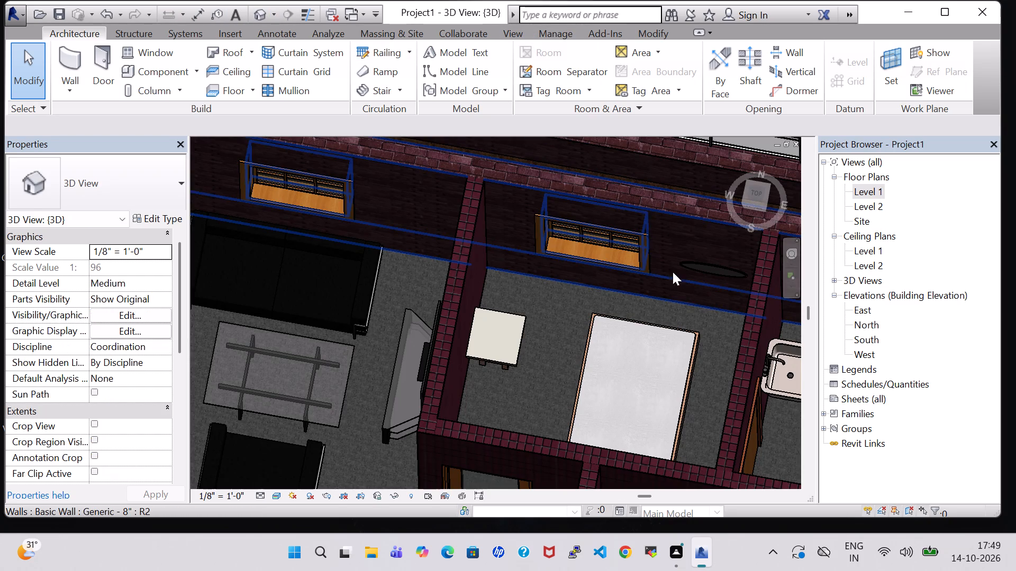
pyautogui.click(733, 273)
pyautogui.click(142, 149)
pyautogui.click(142, 171)
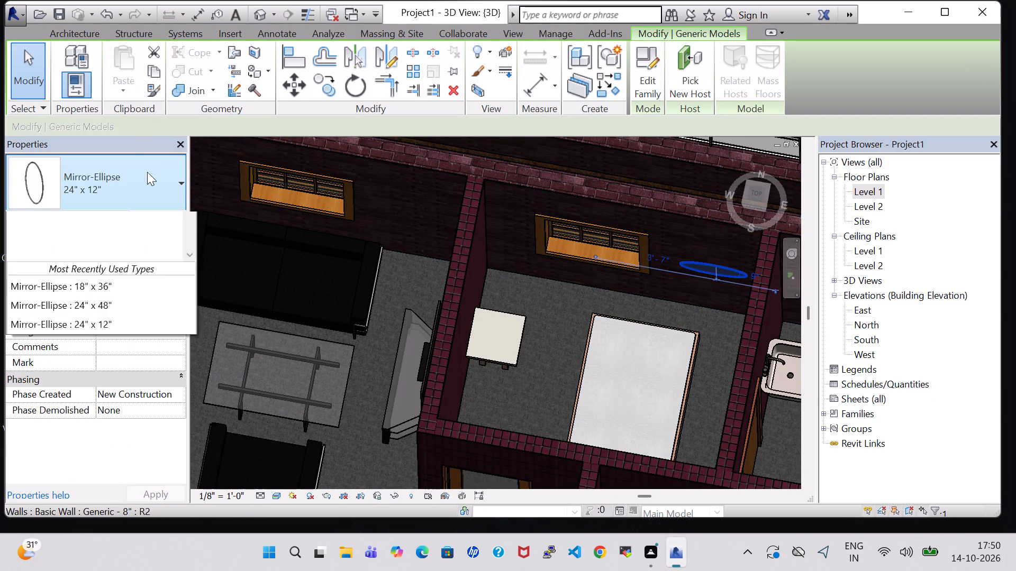
pyautogui.click(122, 272)
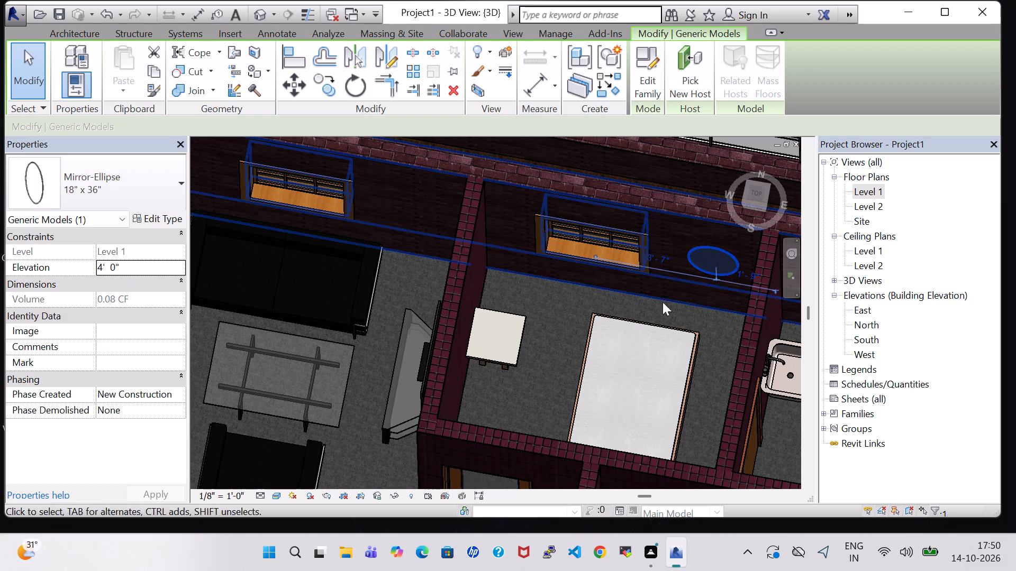
pyautogui.click(716, 335)
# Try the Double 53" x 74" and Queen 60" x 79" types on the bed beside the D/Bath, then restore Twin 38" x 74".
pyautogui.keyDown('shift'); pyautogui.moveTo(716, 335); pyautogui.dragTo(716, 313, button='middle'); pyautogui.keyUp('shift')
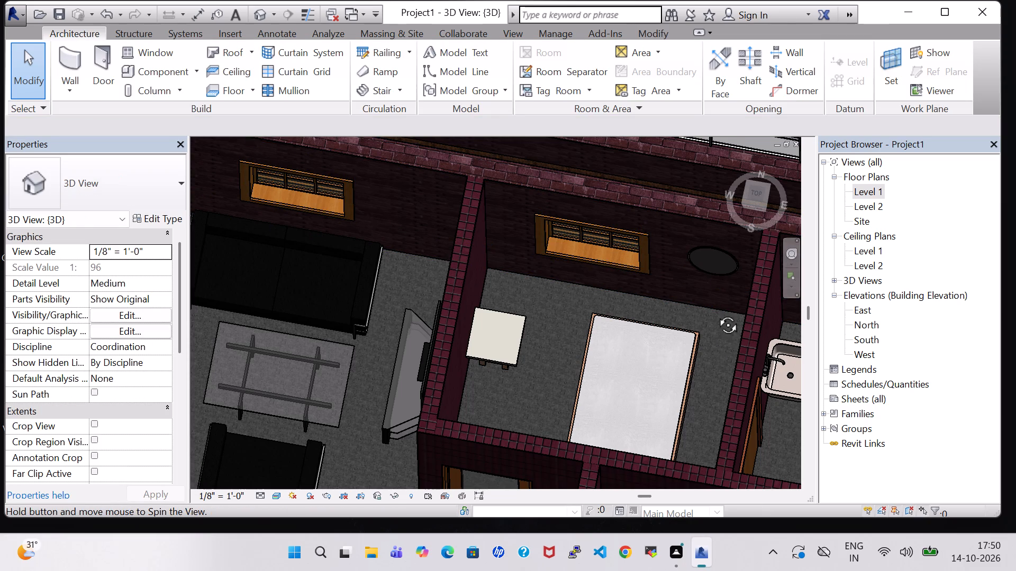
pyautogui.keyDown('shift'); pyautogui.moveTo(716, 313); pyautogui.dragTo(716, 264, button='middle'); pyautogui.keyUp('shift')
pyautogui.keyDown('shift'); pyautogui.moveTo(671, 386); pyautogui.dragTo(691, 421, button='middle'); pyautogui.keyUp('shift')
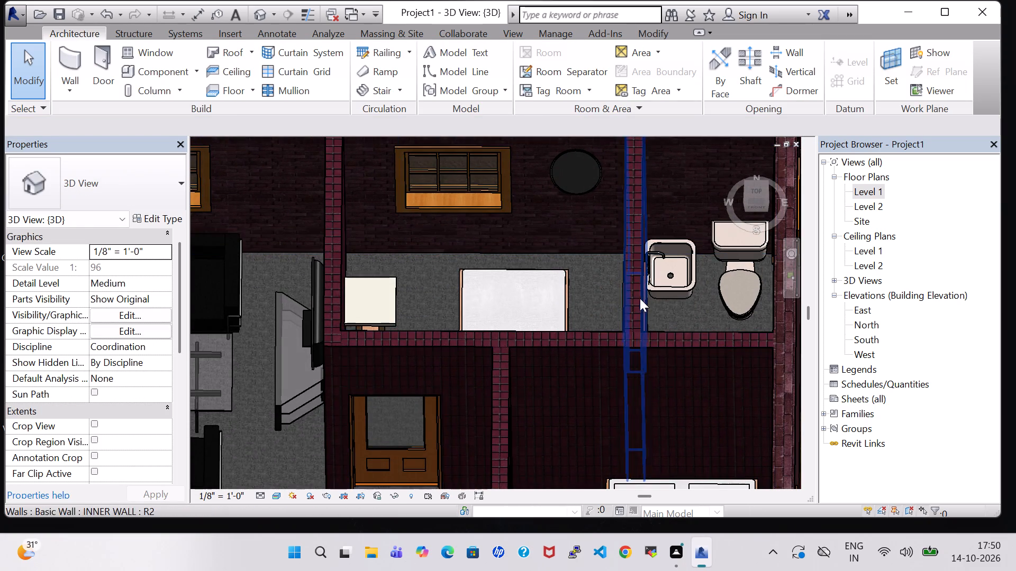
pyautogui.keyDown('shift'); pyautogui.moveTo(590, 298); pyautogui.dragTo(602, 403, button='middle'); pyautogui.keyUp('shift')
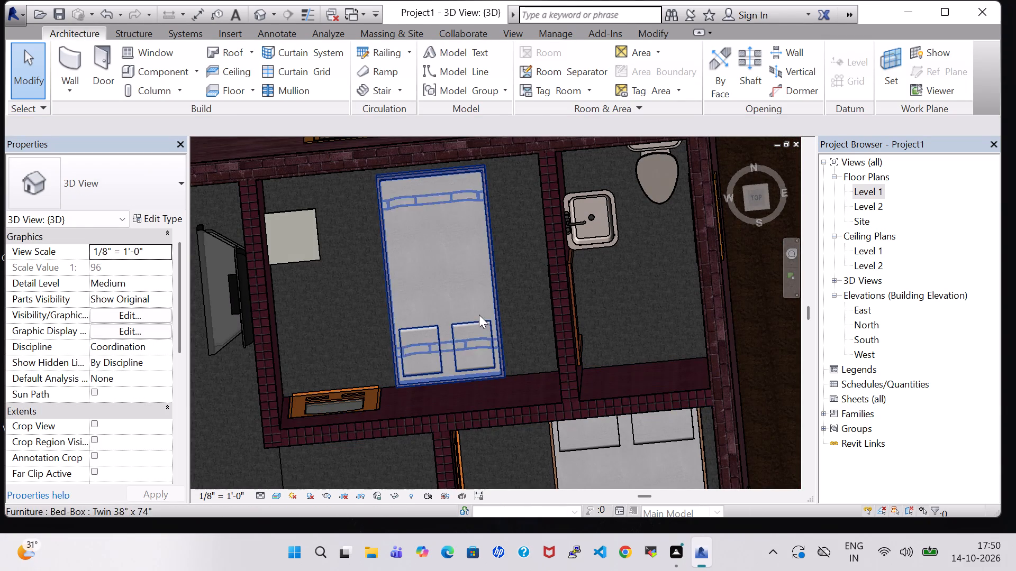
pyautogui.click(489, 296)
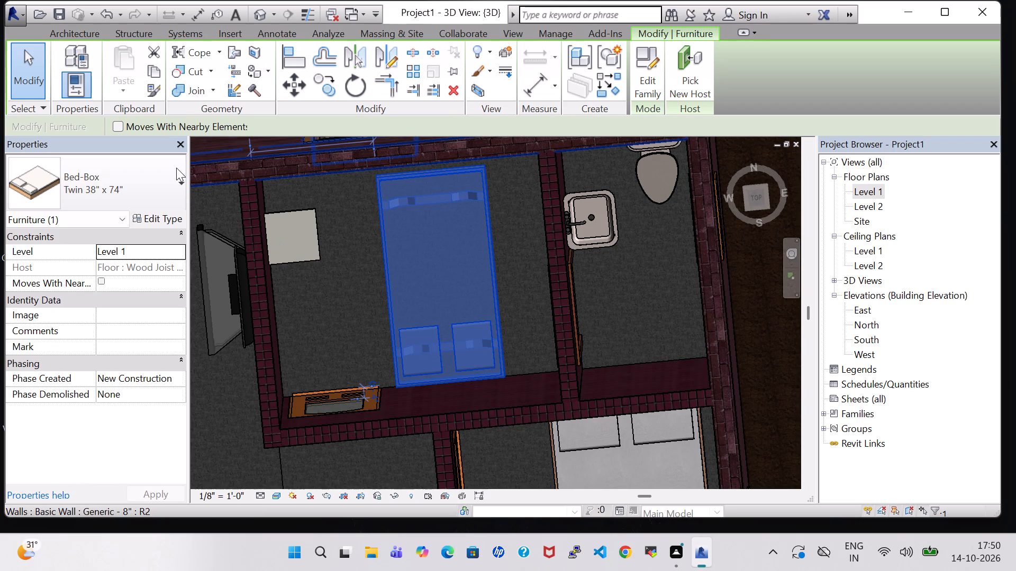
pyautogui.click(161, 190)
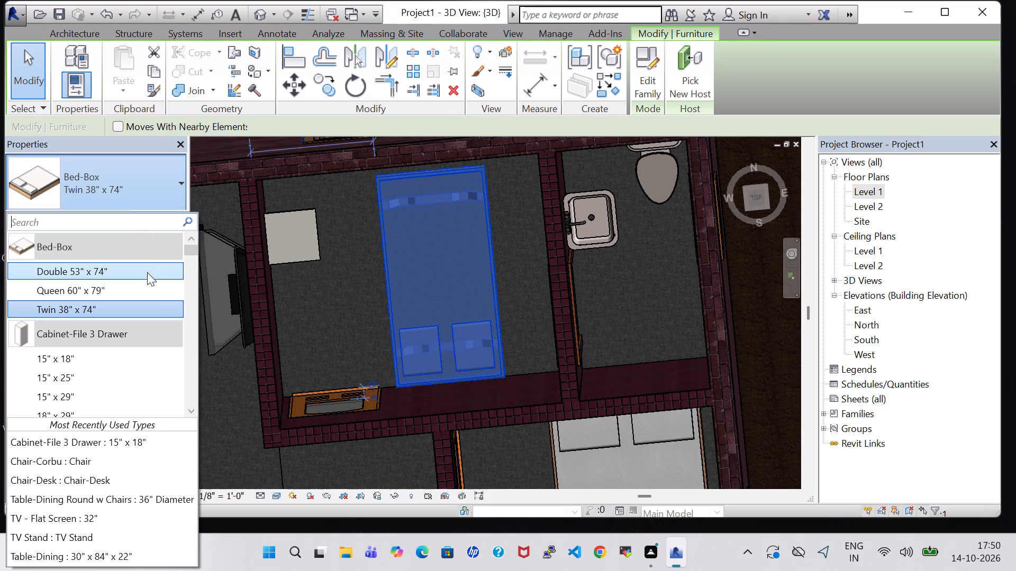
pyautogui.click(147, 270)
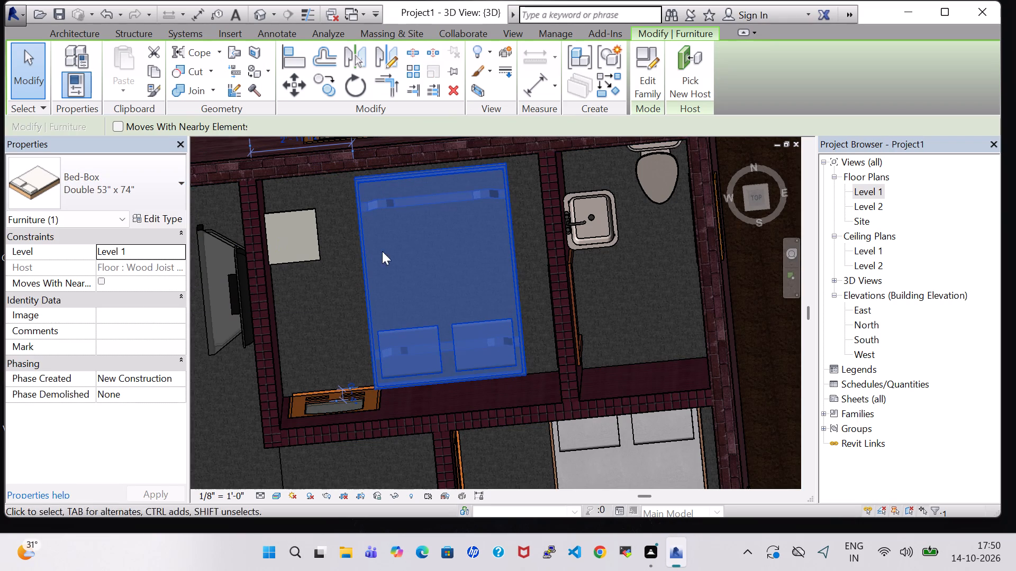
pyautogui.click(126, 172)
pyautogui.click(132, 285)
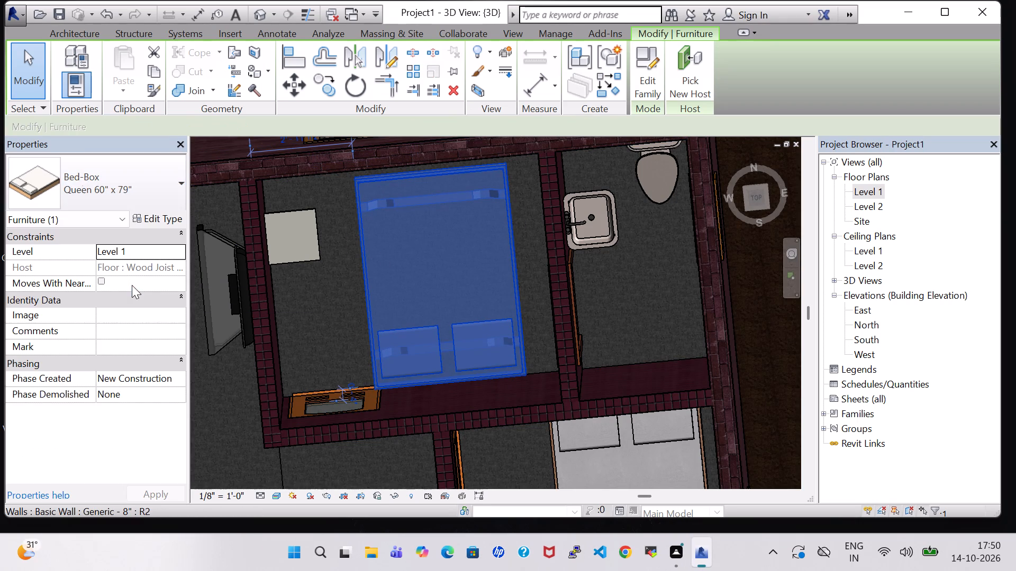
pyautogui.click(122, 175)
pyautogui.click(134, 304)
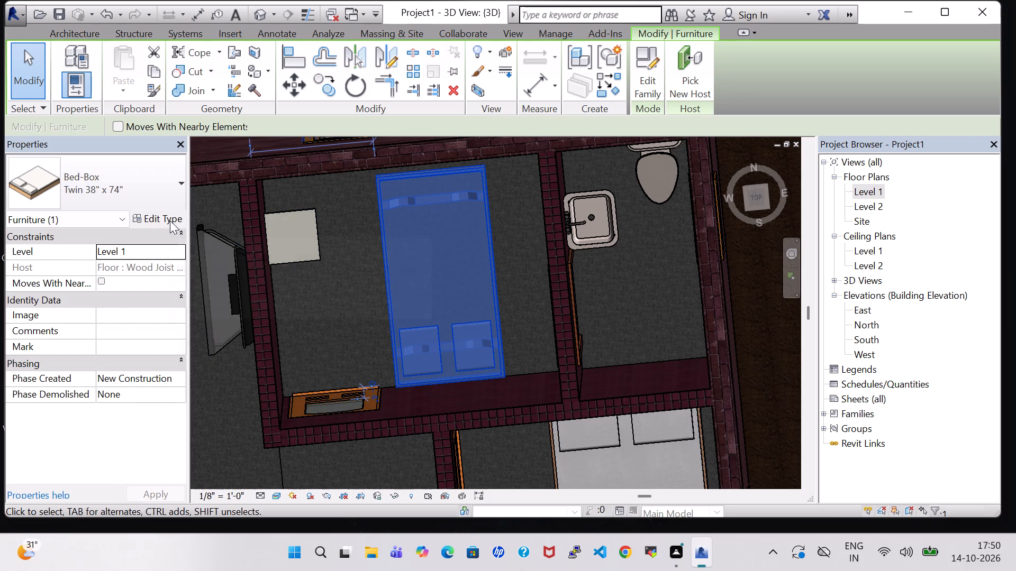
# Set the Length of the Twin 38" x 74" Bed-Box type to 5' 2".
pyautogui.click(170, 220)
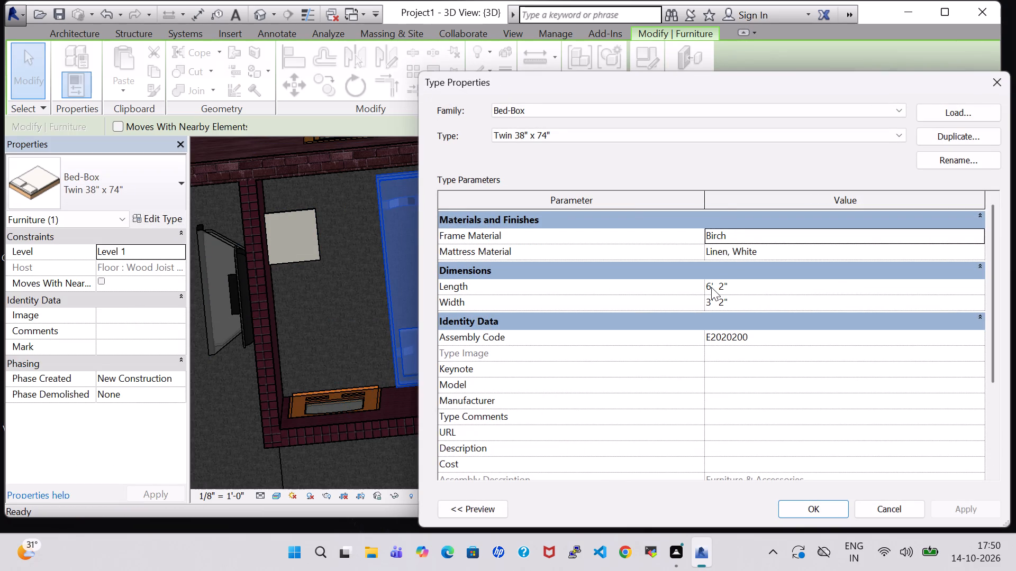
pyautogui.click(711, 287)
pyautogui.press('BackSpace')
pyautogui.press('5')
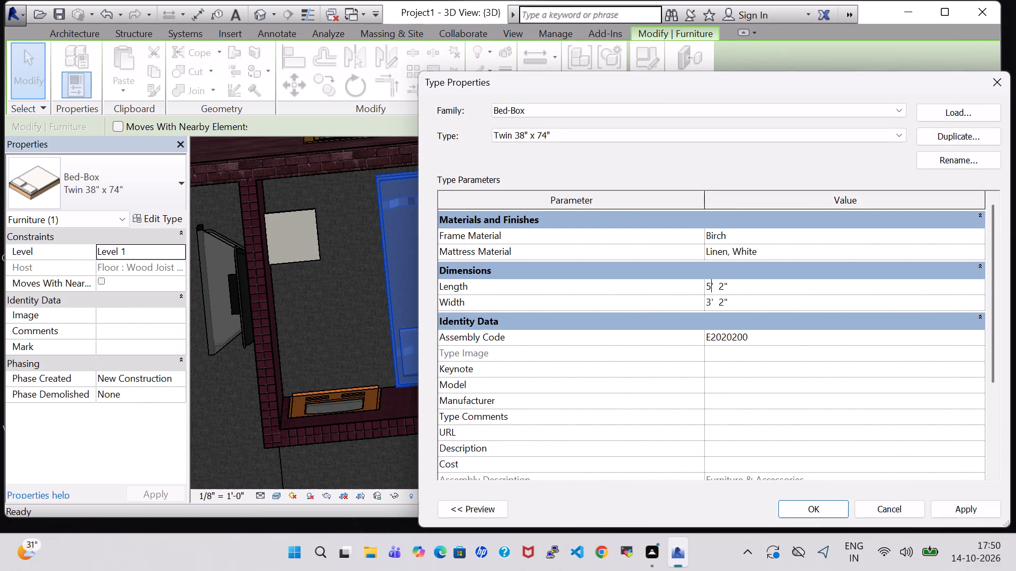
pyautogui.press('Return')
pyautogui.click(964, 511)
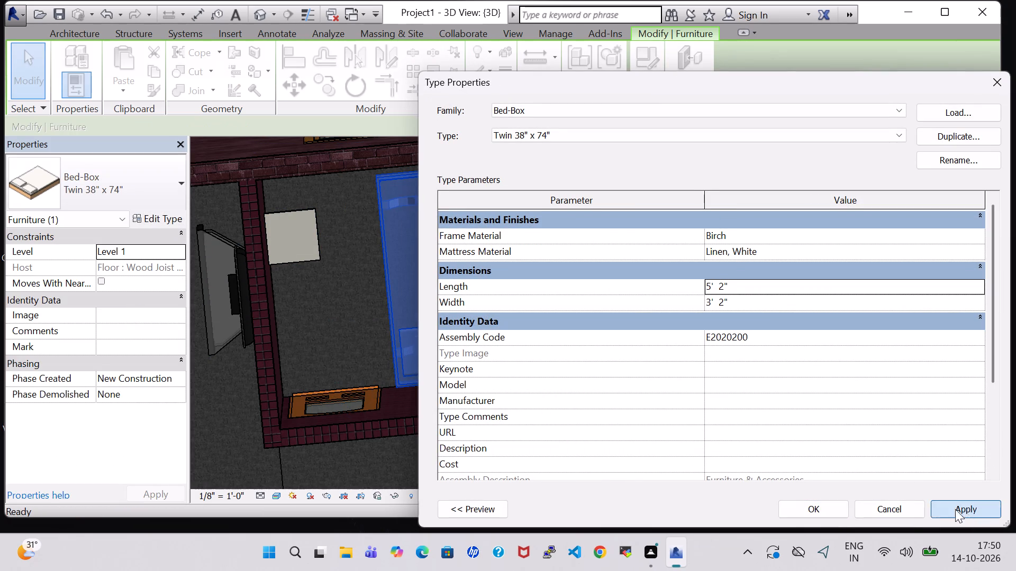
pyautogui.click(829, 511)
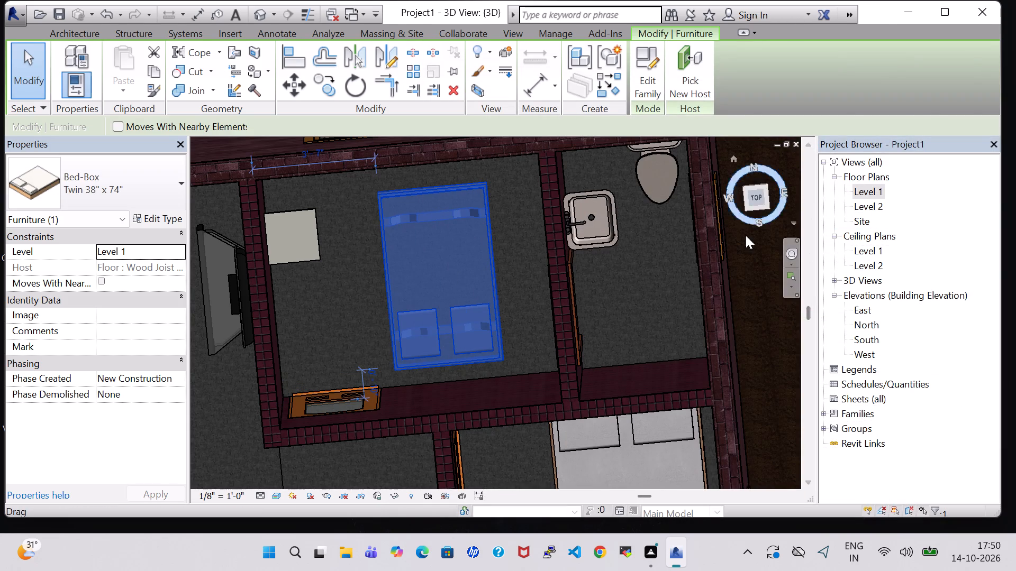
pyautogui.click(752, 293)
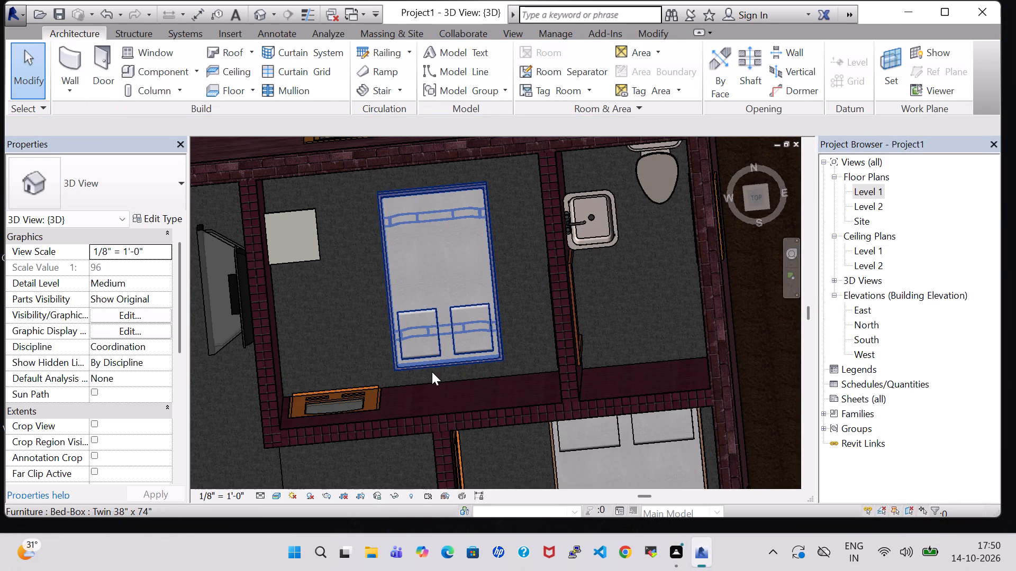
# Nudge the shortened bed toward the bedroom wall at its pillow end.
pyautogui.click(432, 372)
pyautogui.press('Down')
pyautogui.press('Down')
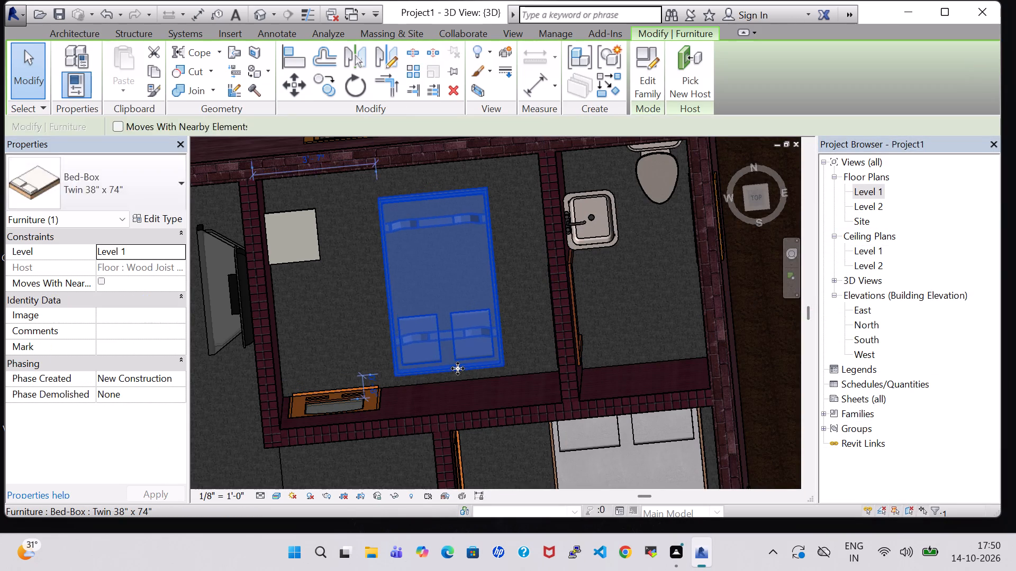
pyautogui.press('Down')
pyautogui.press('Down')
pyautogui.press('Down')
pyautogui.press('Down')
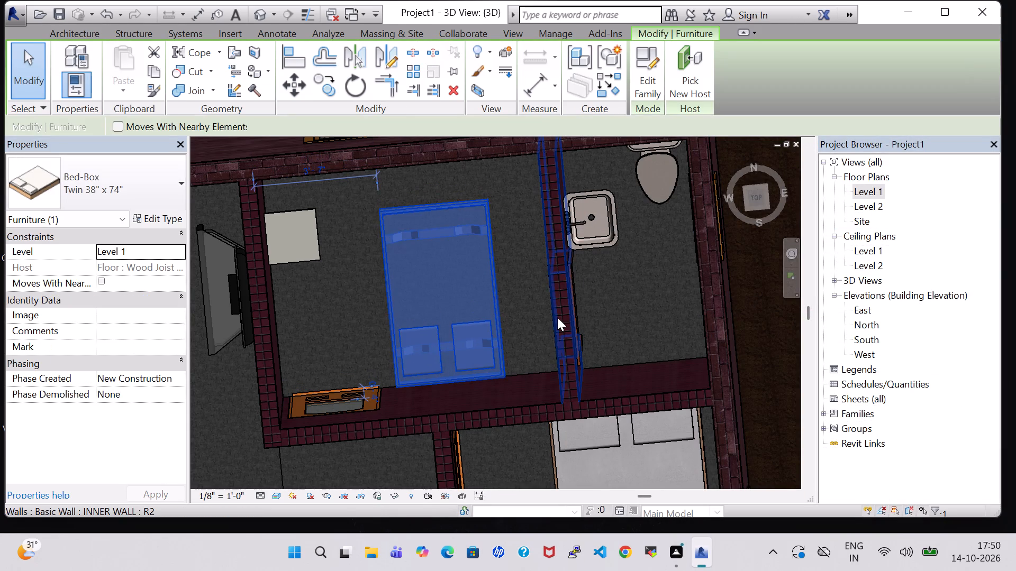
# In the Level 1 plan, move the night stand in the bedroom beside the D/Bath up to the exterior wall, into the lounge-side corner.
pyautogui.keyDown('shift'); pyautogui.moveTo(525, 330); pyautogui.dragTo(522, 211, button='middle'); pyautogui.keyUp('shift')
pyautogui.moveTo(508, 182); pyautogui.dragTo(521, 358, button='middle')
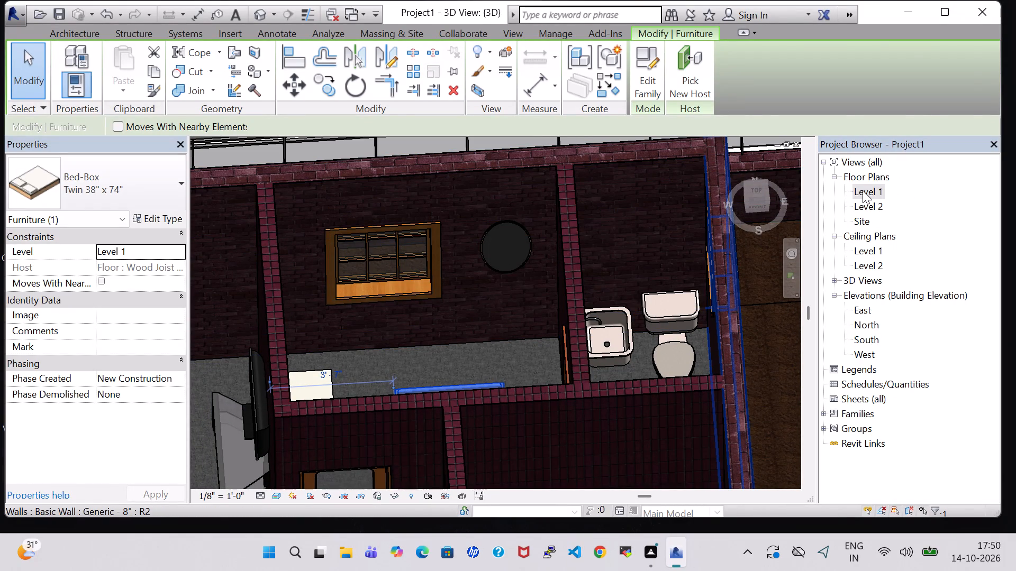
pyautogui.doubleClick(863, 190)
pyautogui.scroll(-1, 468, 256)
pyautogui.scroll(-1, 492, 348)
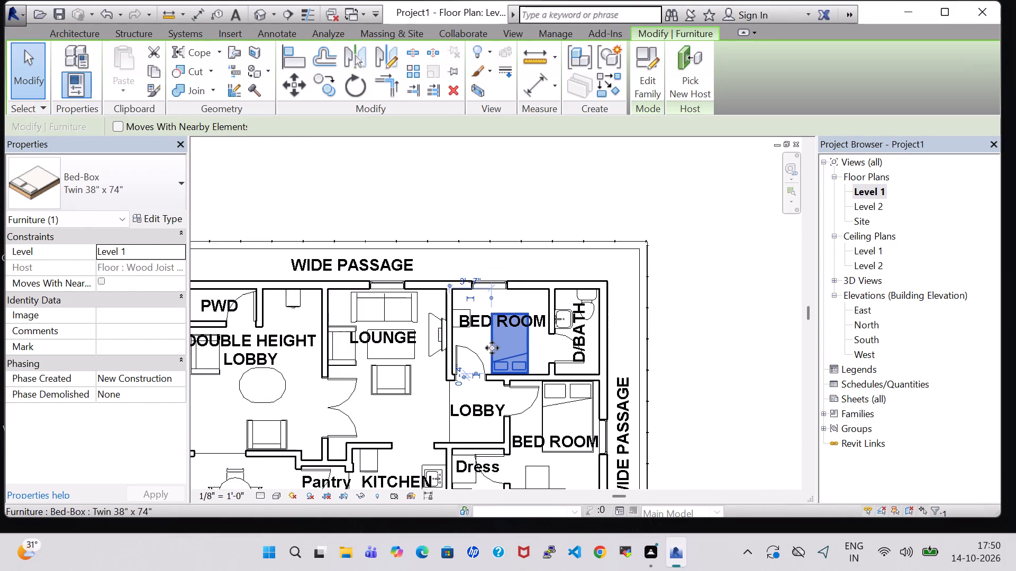
pyautogui.scroll(-1, 492, 348)
pyautogui.click(561, 201)
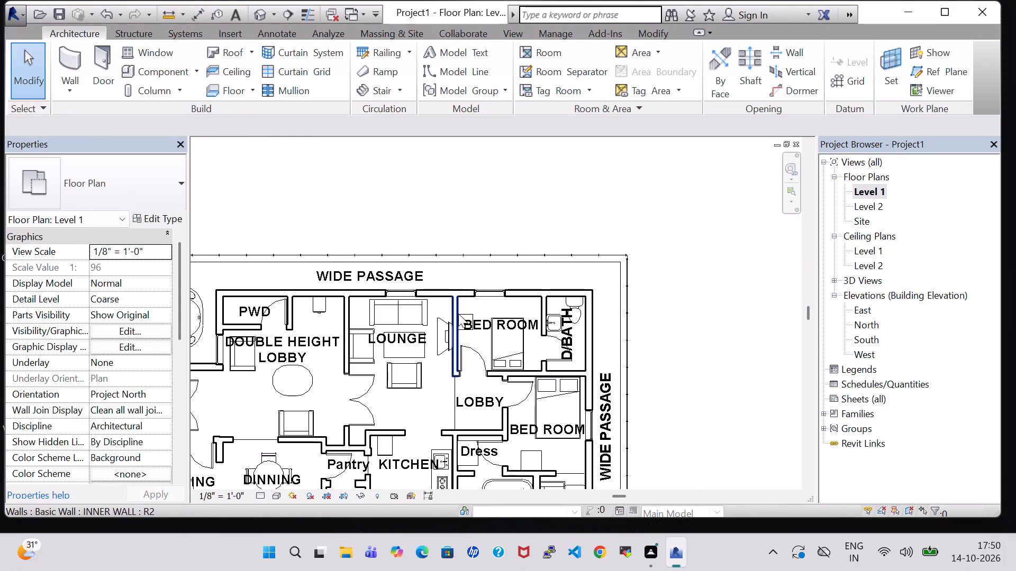
pyautogui.scroll(4, 467, 312)
pyautogui.click(464, 313)
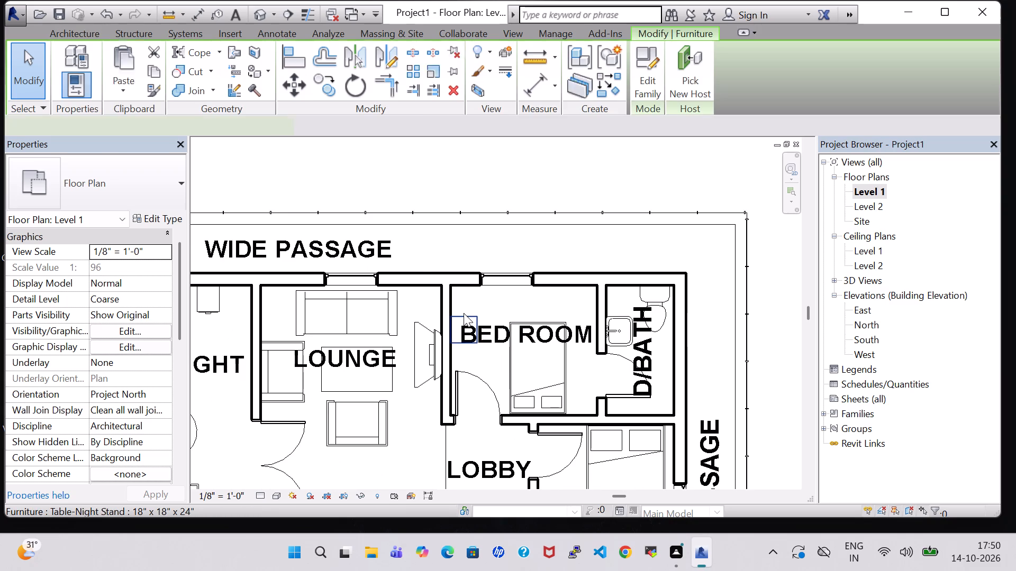
pyautogui.press('Up')
pyautogui.press('Up')
pyautogui.press('Up')
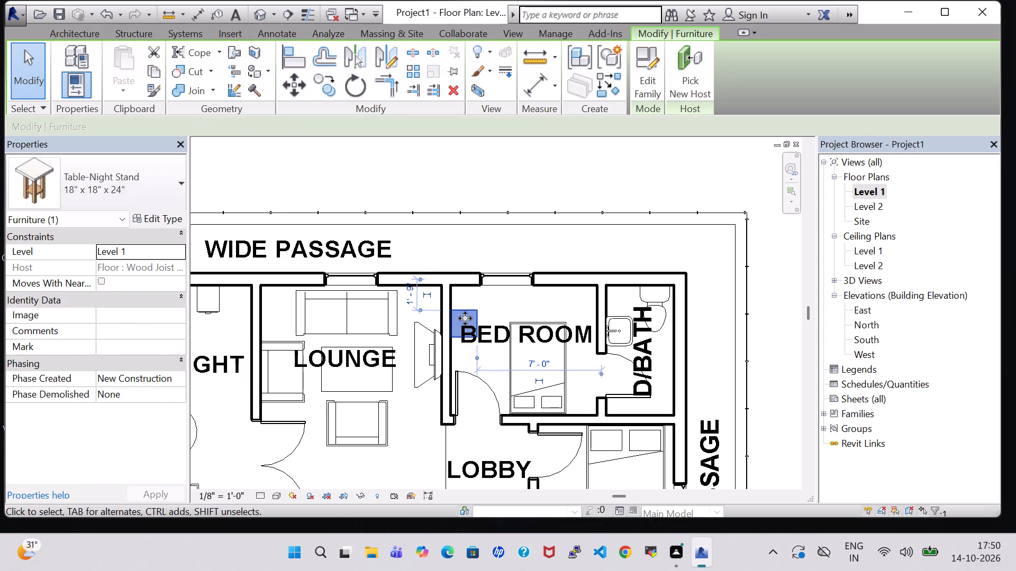
pyautogui.press('Up')
pyautogui.press('Up')
pyautogui.press('Up')
pyautogui.press('Up')
pyautogui.press('Up')
pyautogui.press('Up')
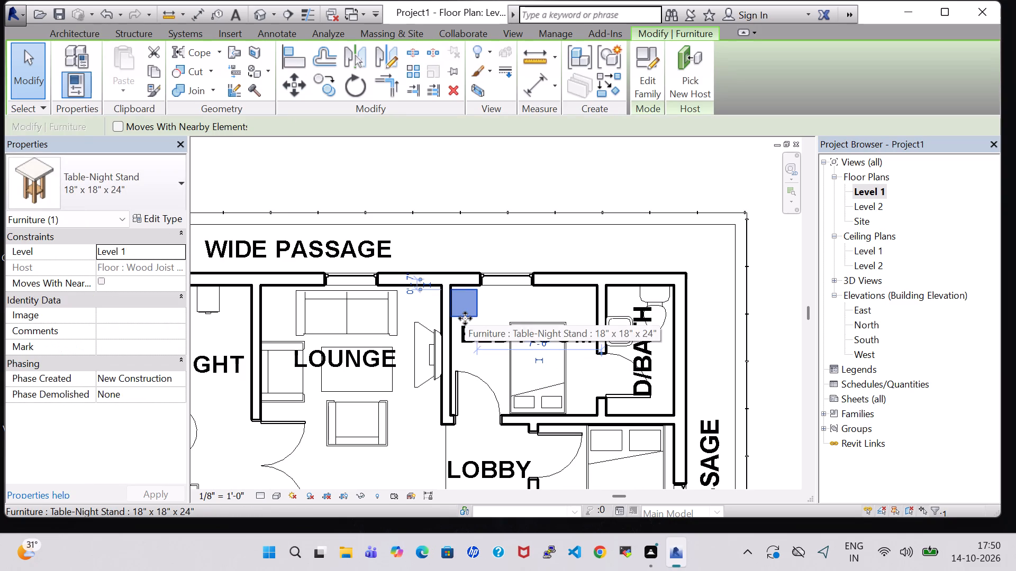
# Shift the night stand along the exterior wall past the window, to the side near the D/Bath.
pyautogui.press('Right')
pyautogui.press('Right')
pyautogui.press('Right')
pyautogui.press('Right')
pyautogui.press('Right')
pyautogui.press('Right')
pyautogui.press('Right')
pyautogui.press('Right')
pyautogui.press('Right')
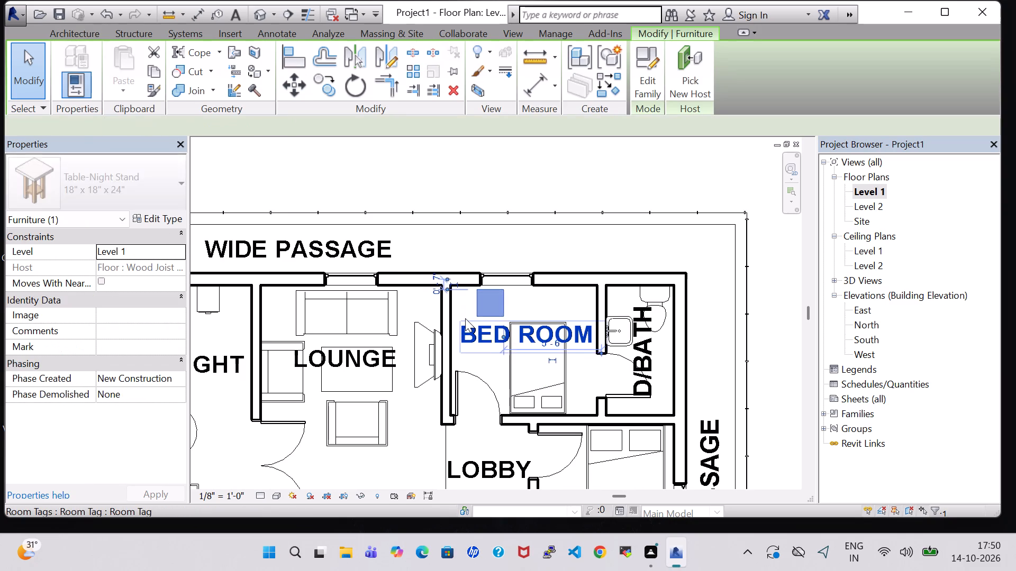
pyautogui.press('Right')
pyautogui.press('Right')
pyautogui.press('Right')
pyautogui.press('Right')
pyautogui.press('Right')
pyautogui.press('Right')
pyautogui.press('Right')
pyautogui.press('Right')
pyautogui.press('Right')
pyautogui.press('Right')
pyautogui.press('Right')
pyautogui.press('Right')
pyautogui.press('Right')
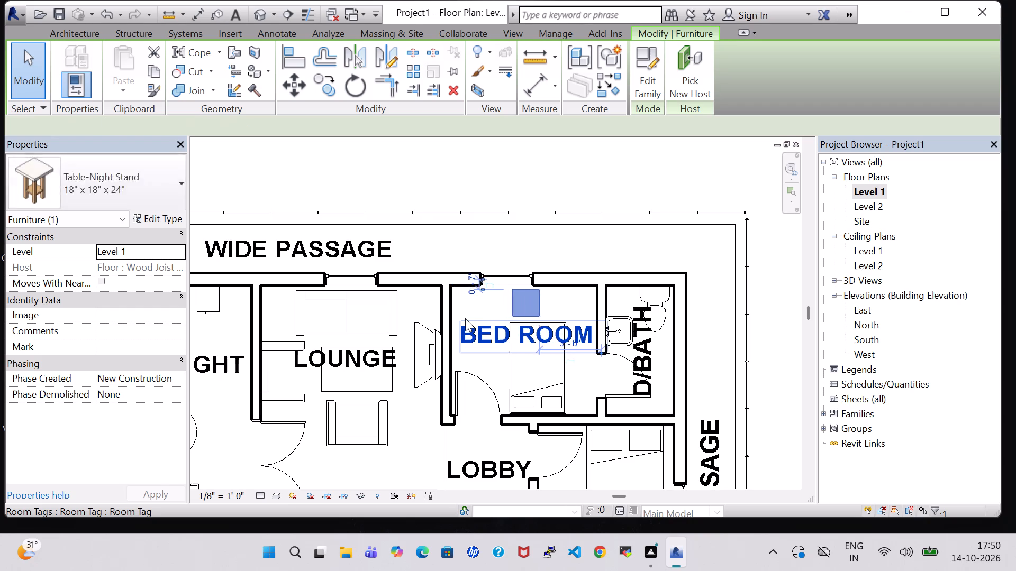
pyautogui.press('Right')
pyautogui.press('Right')
pyautogui.press('Right')
pyautogui.press('Right')
pyautogui.press('Right')
pyautogui.press('Right')
pyautogui.press('Right')
pyautogui.press('Right')
pyautogui.press('Right')
pyautogui.press('Right')
pyautogui.press('Right')
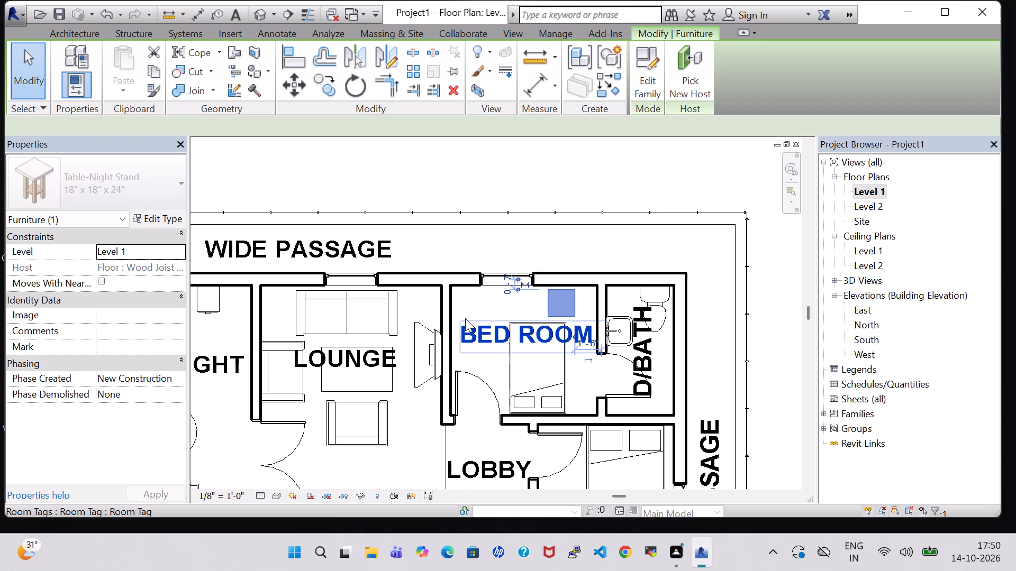
pyautogui.press('Left')
pyautogui.press('Up')
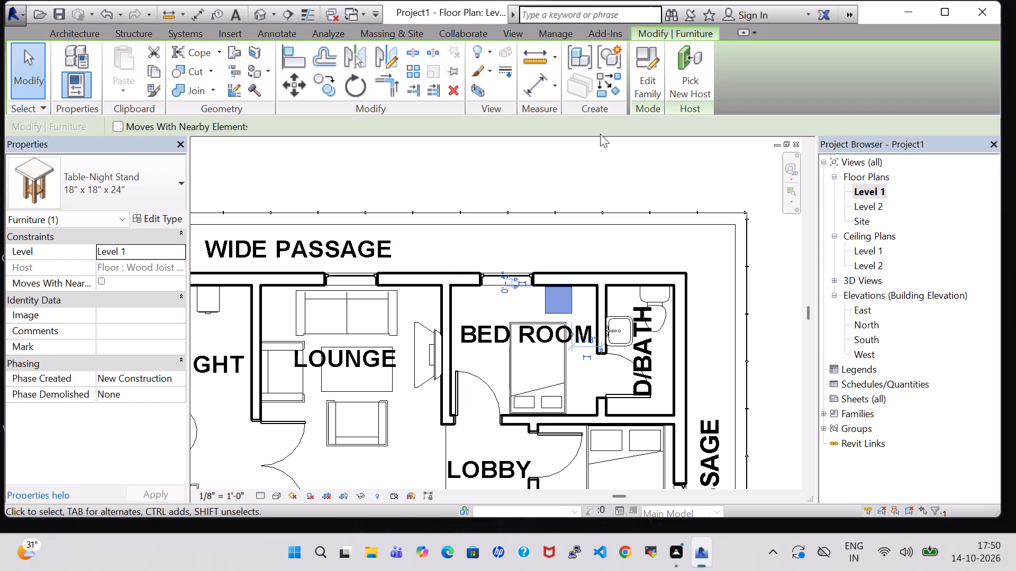
# In the 3D view, nudge the night stand closer to the exterior wall and line it up beneath the elliptical mirror.
pyautogui.click(257, 10)
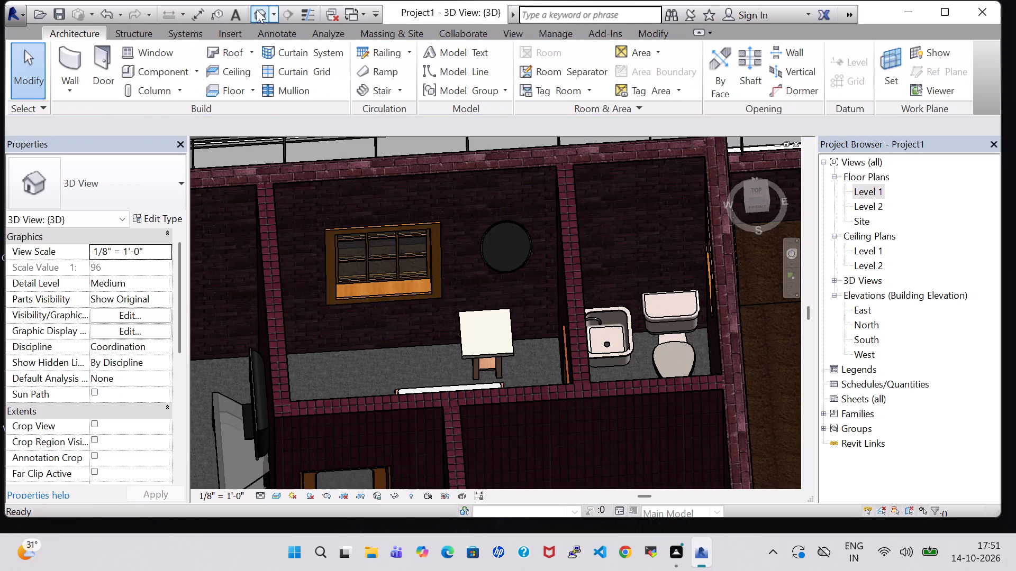
pyautogui.click(483, 312)
pyautogui.press('Right')
pyautogui.press('Right')
pyautogui.press('Right')
pyautogui.press('Right')
pyautogui.press('Right')
pyautogui.press('Right')
pyautogui.press('Right')
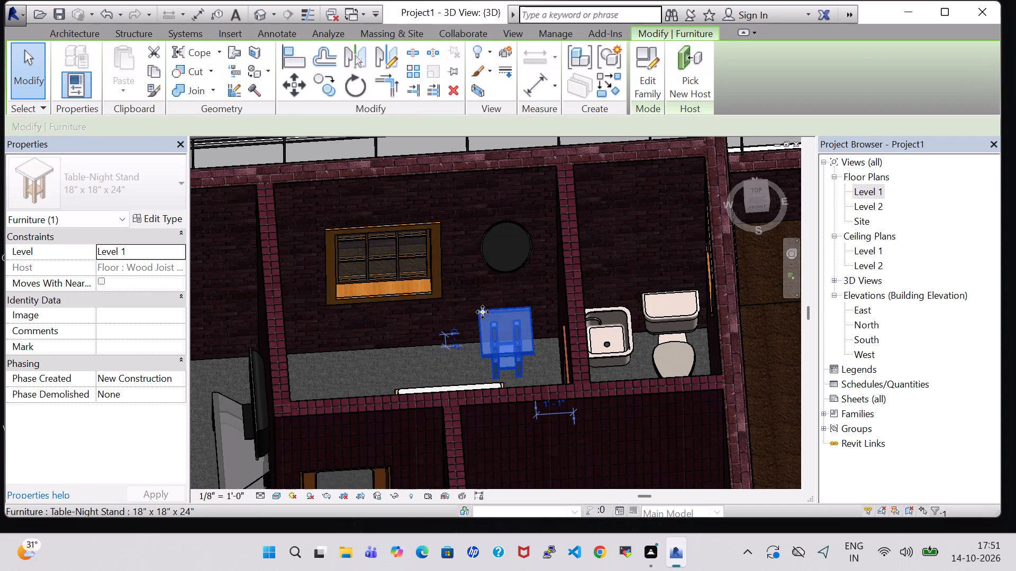
pyautogui.press('Right')
pyautogui.press('Right')
pyautogui.press('Right')
pyautogui.press('Up')
pyautogui.press('Right')
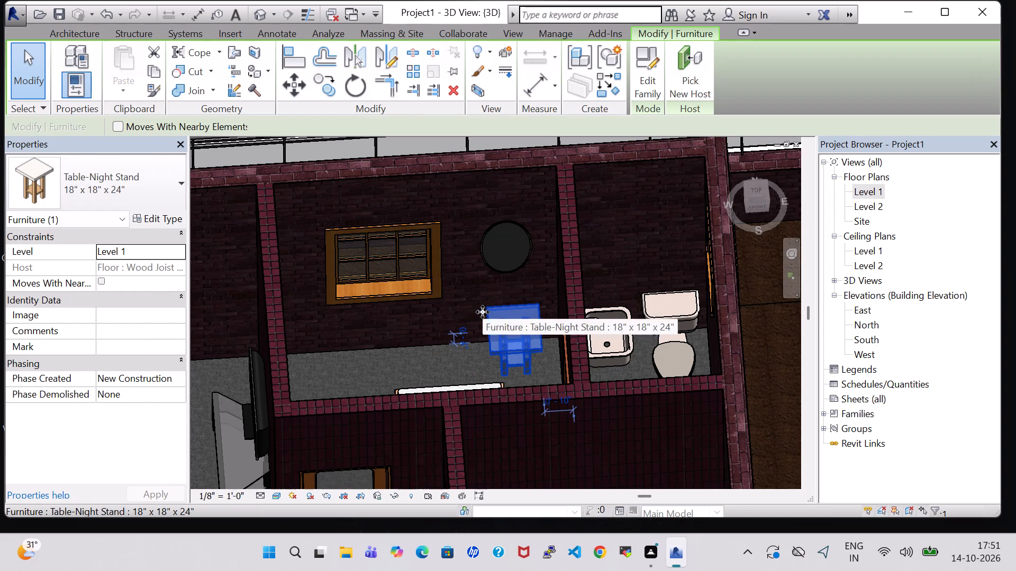
pyautogui.keyDown('shift'); pyautogui.moveTo(649, 438); pyautogui.dragTo(618, 394, button='middle'); pyautogui.keyUp('shift')
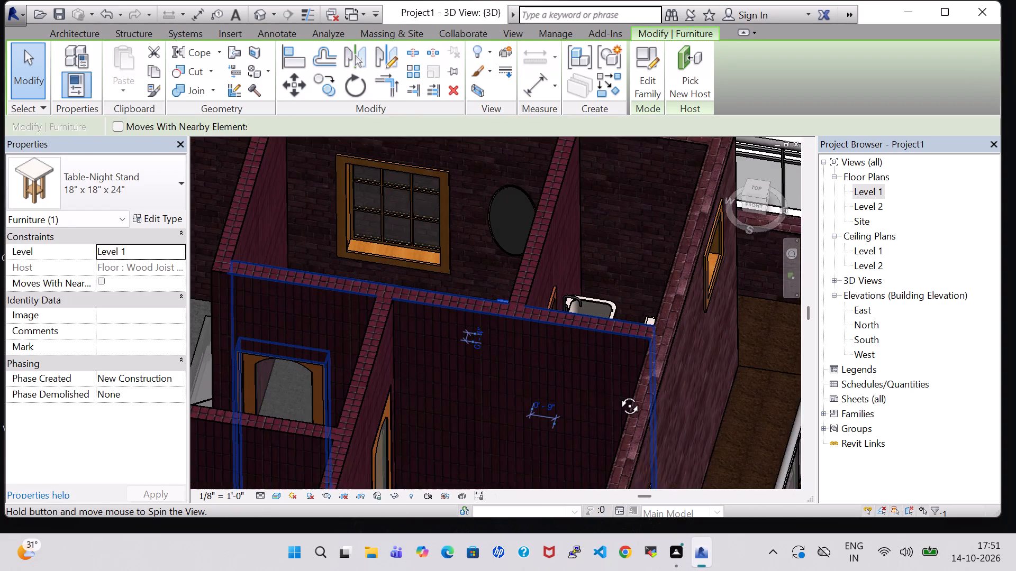
pyautogui.keyDown('shift'); pyautogui.moveTo(618, 394); pyautogui.dragTo(641, 441, button='middle'); pyautogui.keyUp('shift')
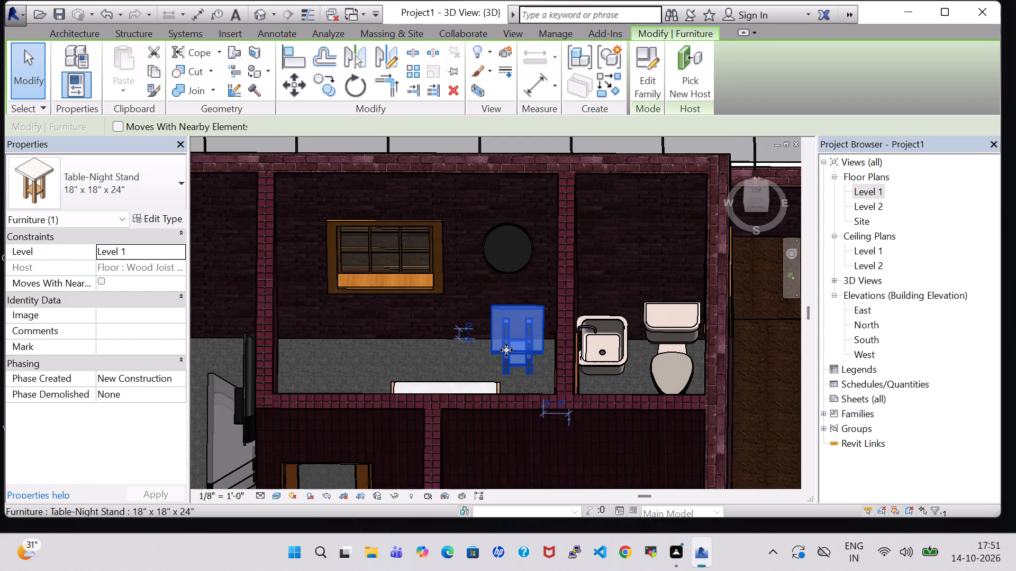
pyautogui.press('Left')
pyautogui.press('Left')
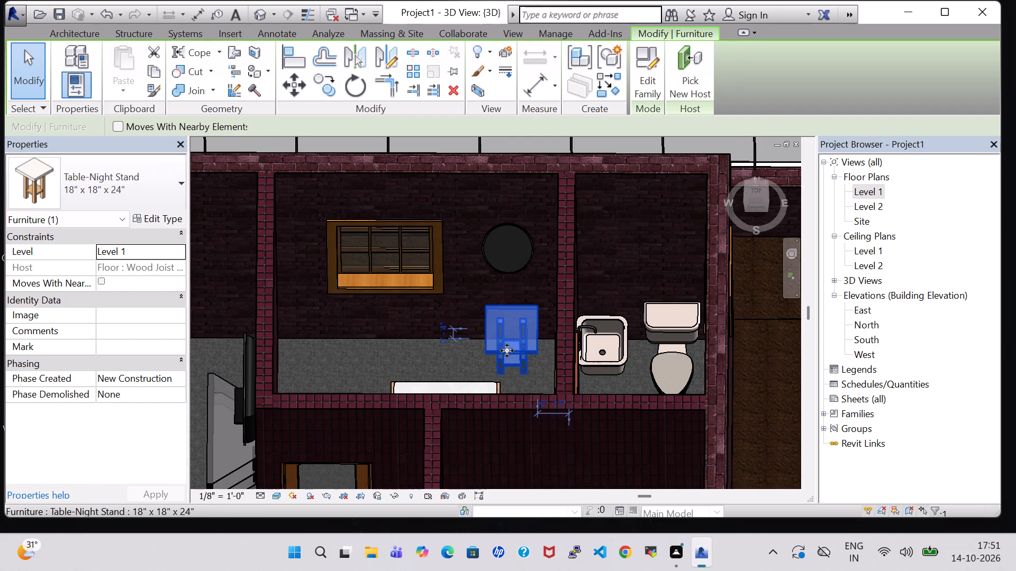
pyautogui.click(769, 98)
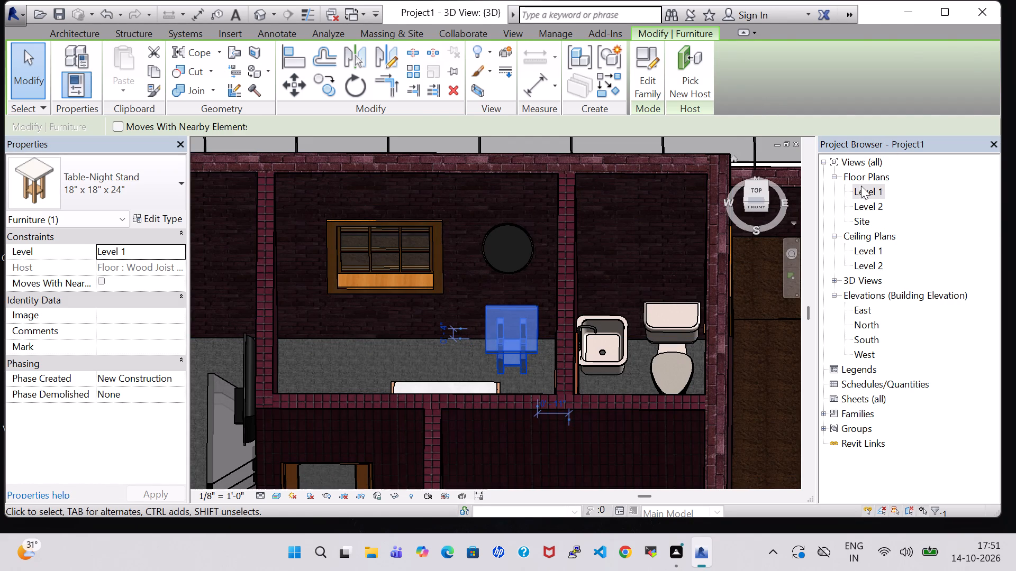
# In the Level 1 plan, load the Entertainment Center family from the Furniture Storage library and place it, rotated upright, outside the passage beside the D/Bath.
pyautogui.doubleClick(861, 186)
pyautogui.scroll(-1, 71, 113)
pyautogui.scroll(-3, 179, 202)
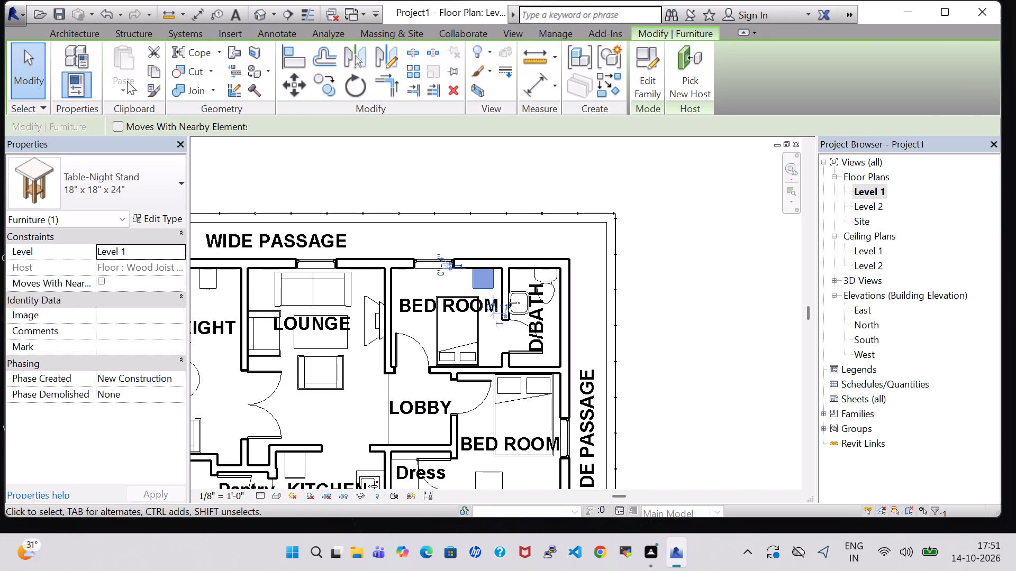
pyautogui.click(80, 37)
pyautogui.click(130, 69)
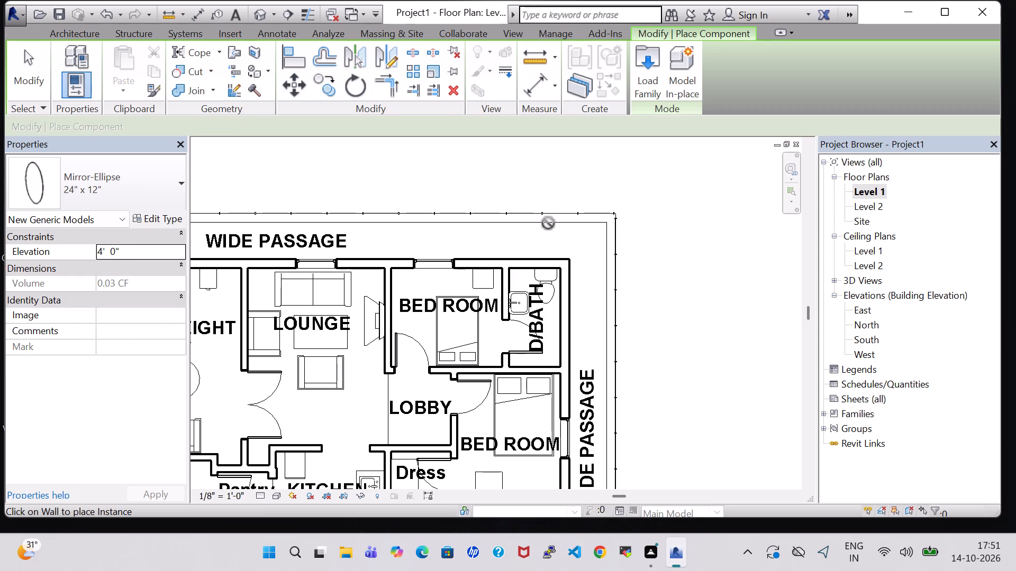
pyautogui.click(648, 79)
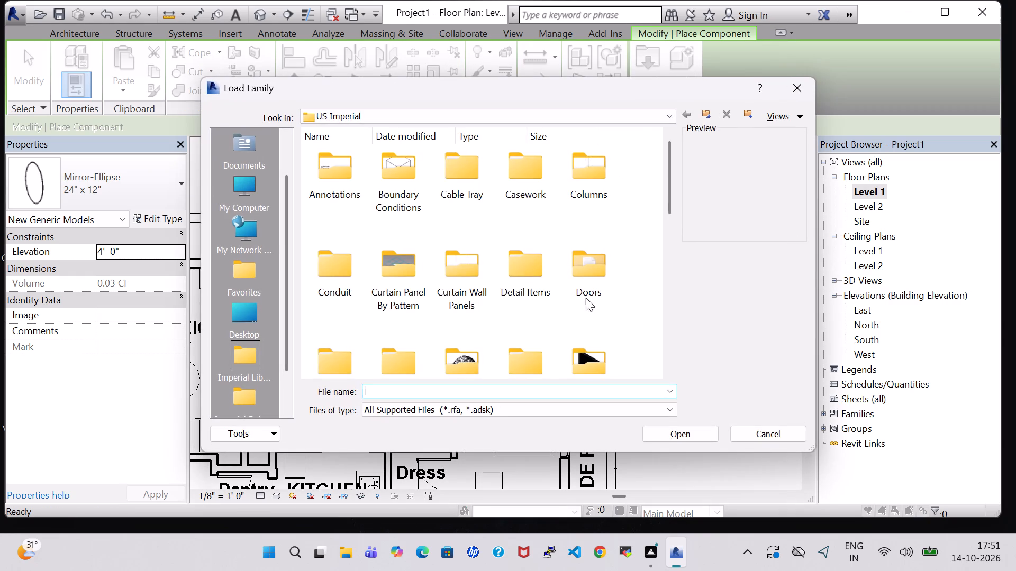
pyautogui.scroll(-1, 587, 312)
pyautogui.click(601, 188)
pyautogui.doubleClick(601, 202)
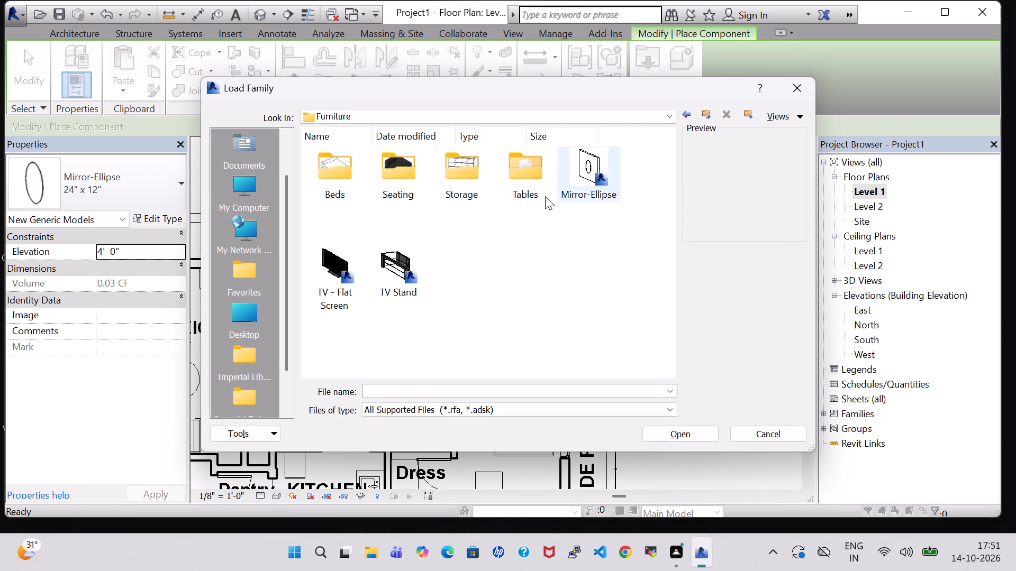
pyautogui.doubleClick(477, 180)
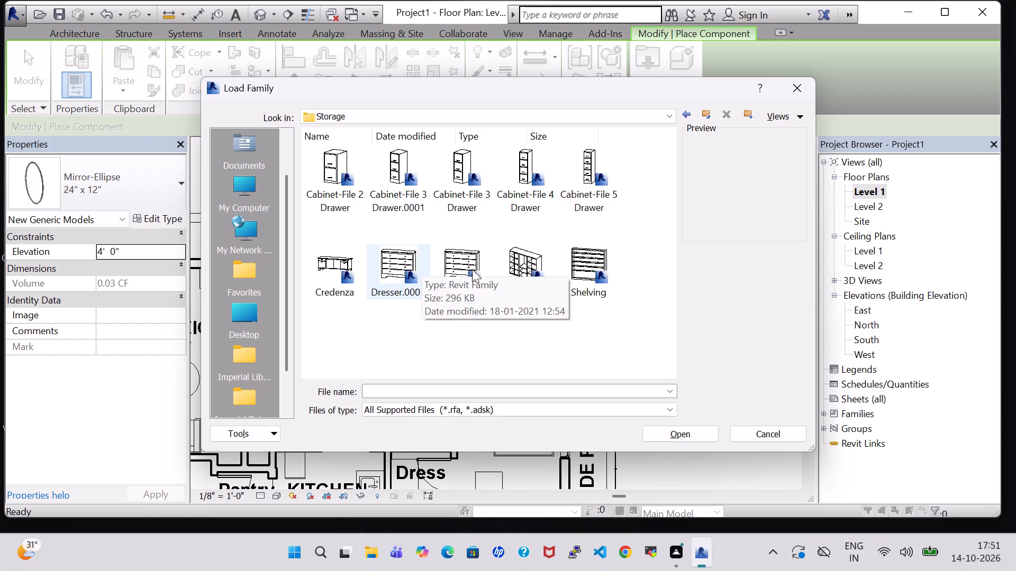
pyautogui.click(524, 261)
pyautogui.click(668, 434)
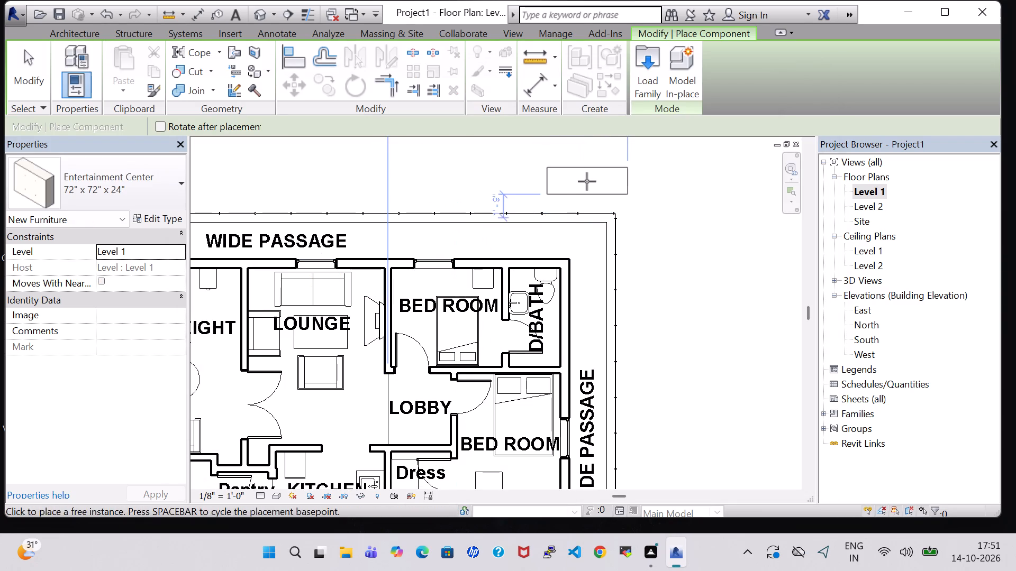
pyautogui.press('space')
pyautogui.click(697, 314)
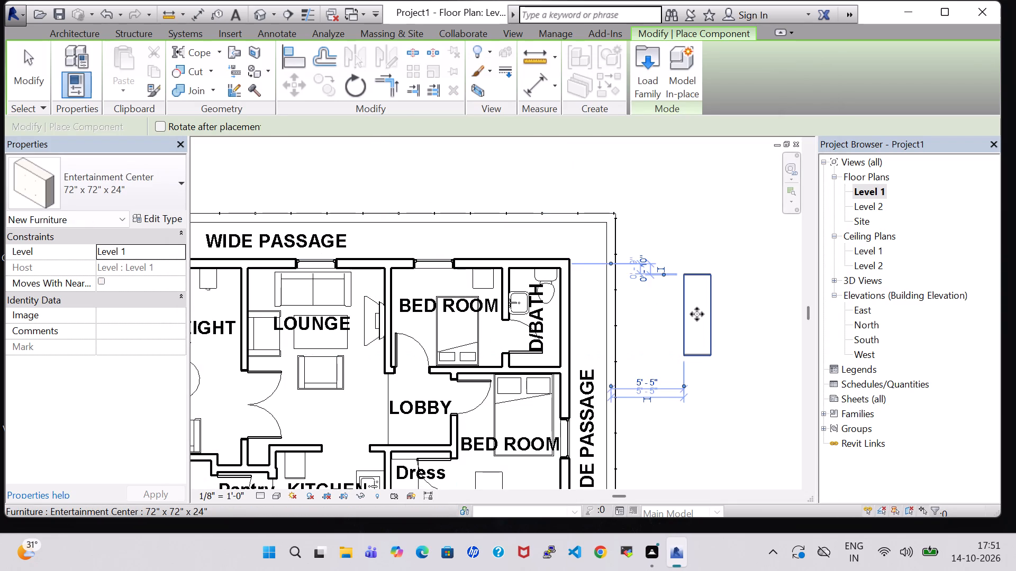
pyautogui.press('Escape')
pyautogui.press('Escape')
# Set the entertainment center type's width to 4' 0" and height to 4' 0".
pyautogui.click(697, 281)
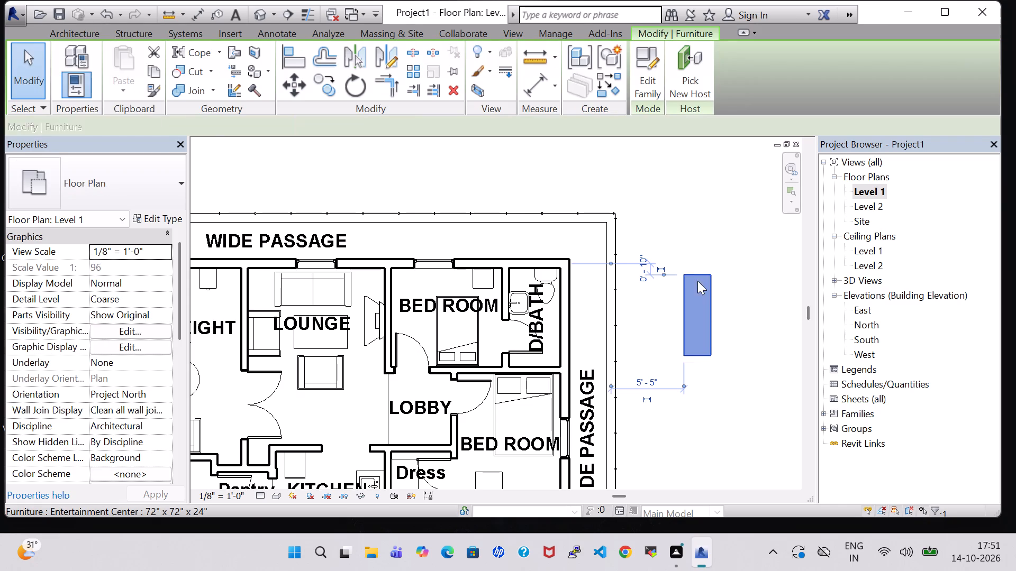
pyautogui.click(149, 219)
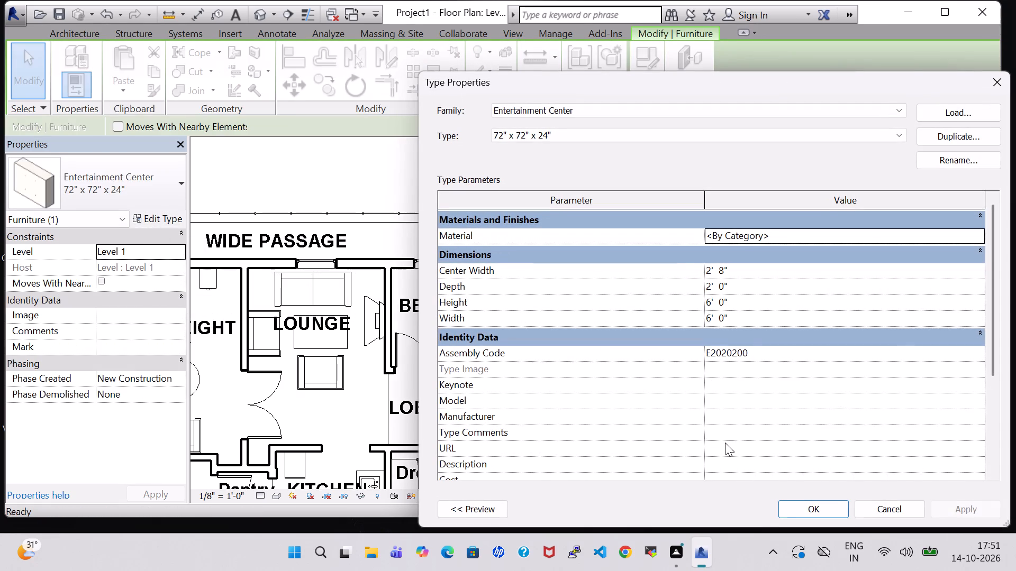
pyautogui.click(712, 316)
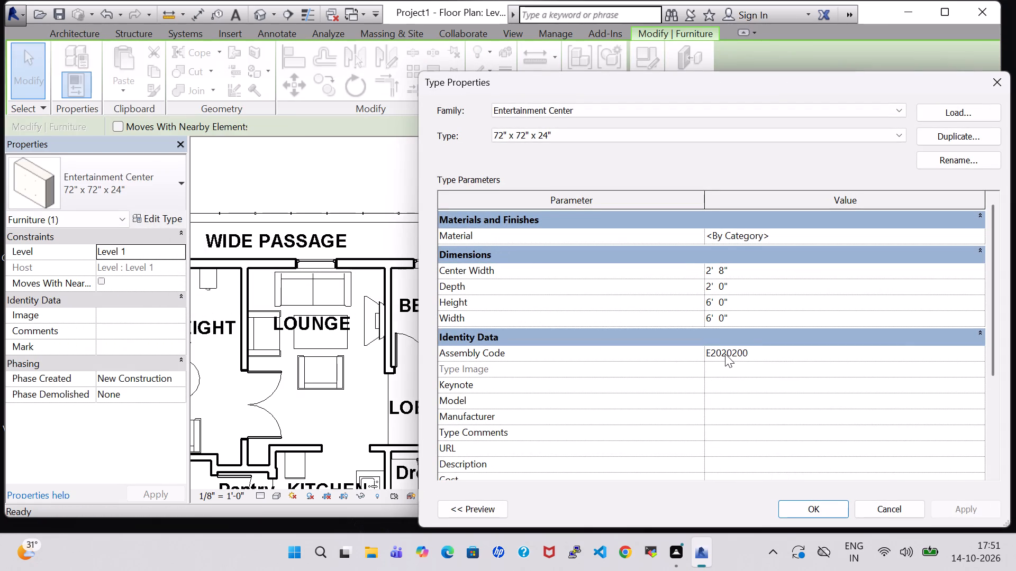
pyautogui.press('BackSpace')
pyautogui.press('4')
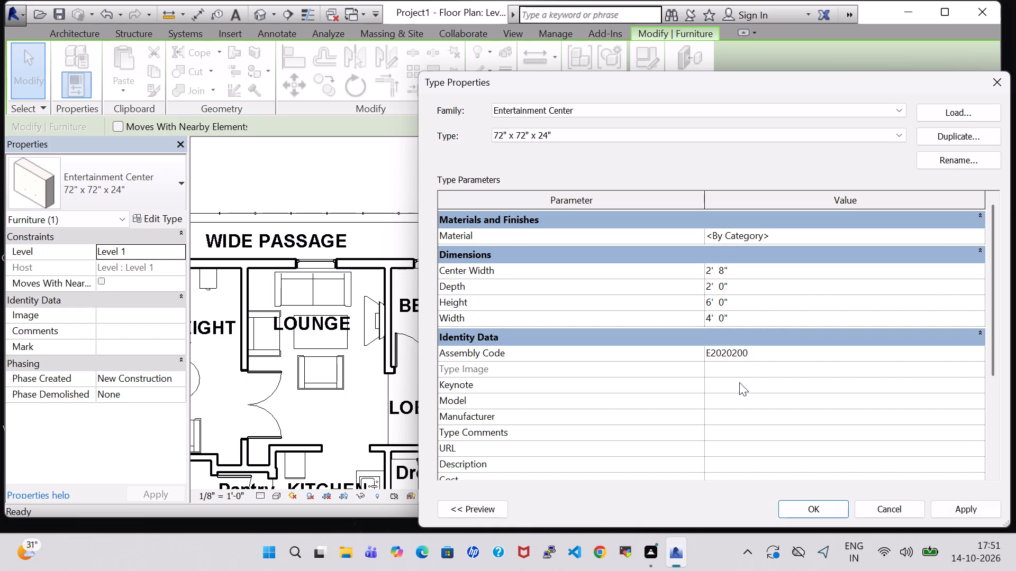
pyautogui.click(710, 299)
pyautogui.press('Right')
pyautogui.press('BackSpace')
pyautogui.press('4')
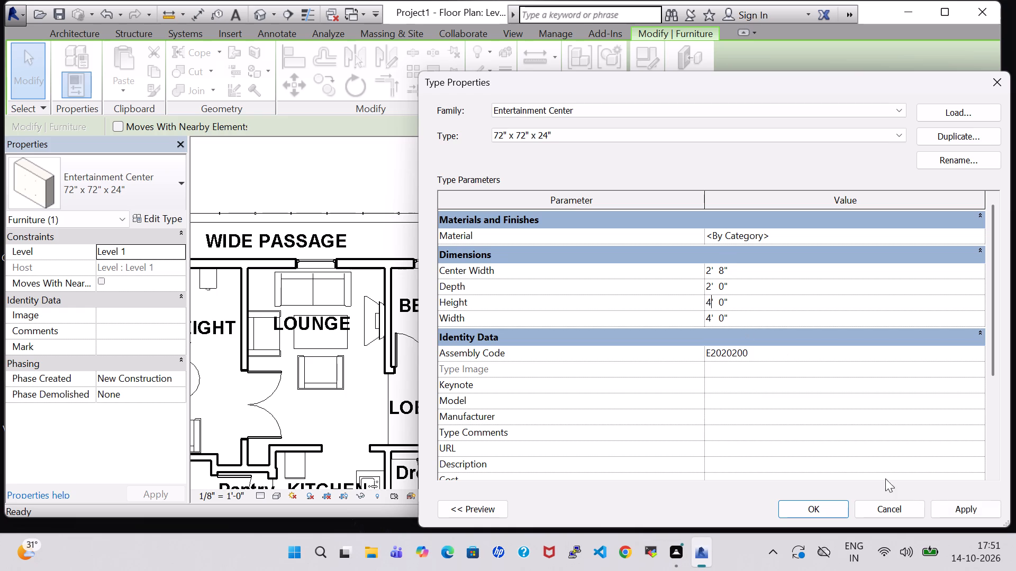
pyautogui.click(960, 507)
pyautogui.click(824, 506)
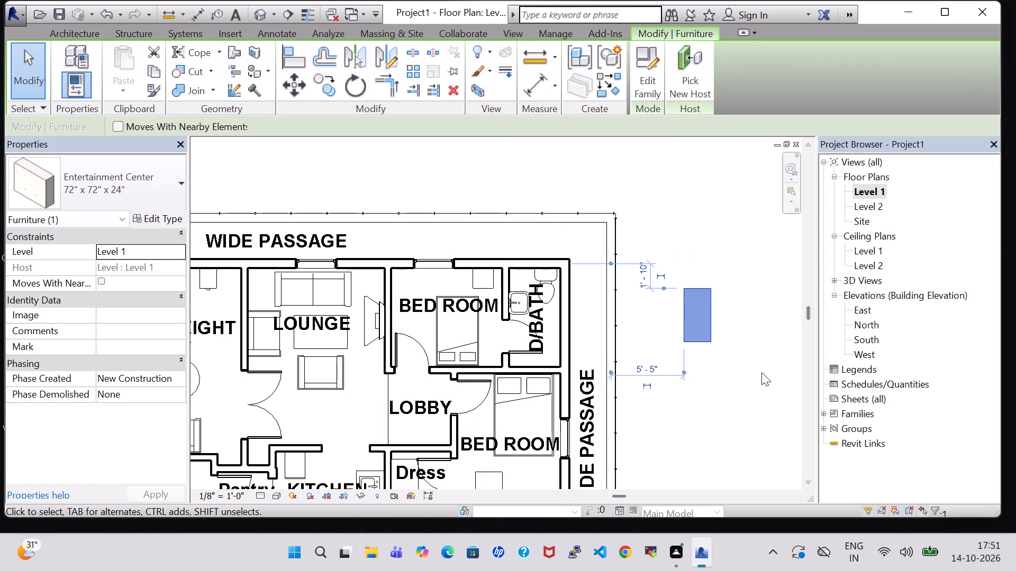
pyautogui.click(734, 338)
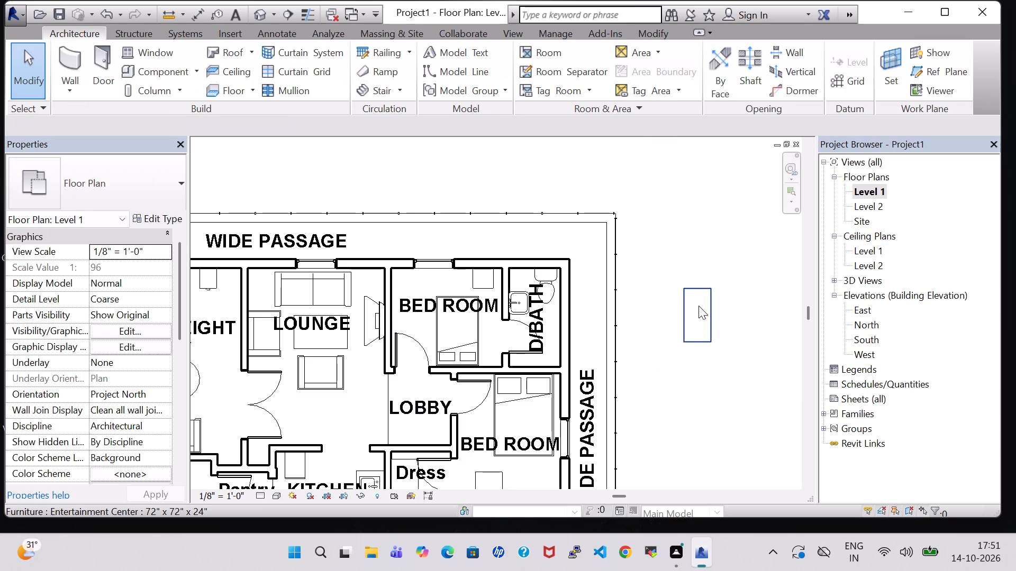
# Move the entertainment center into the bedroom beside the D/Bath, against the wall shared with the lounge and clear of the door.
pyautogui.moveTo(698, 306); pyautogui.dragTo(415, 290)
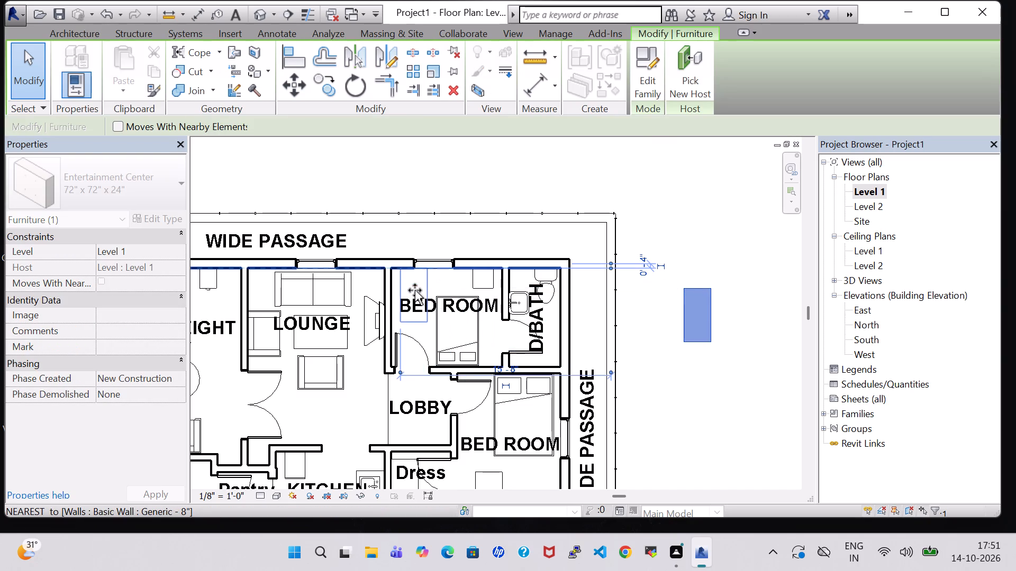
pyautogui.moveTo(415, 290); pyautogui.dragTo(405, 292)
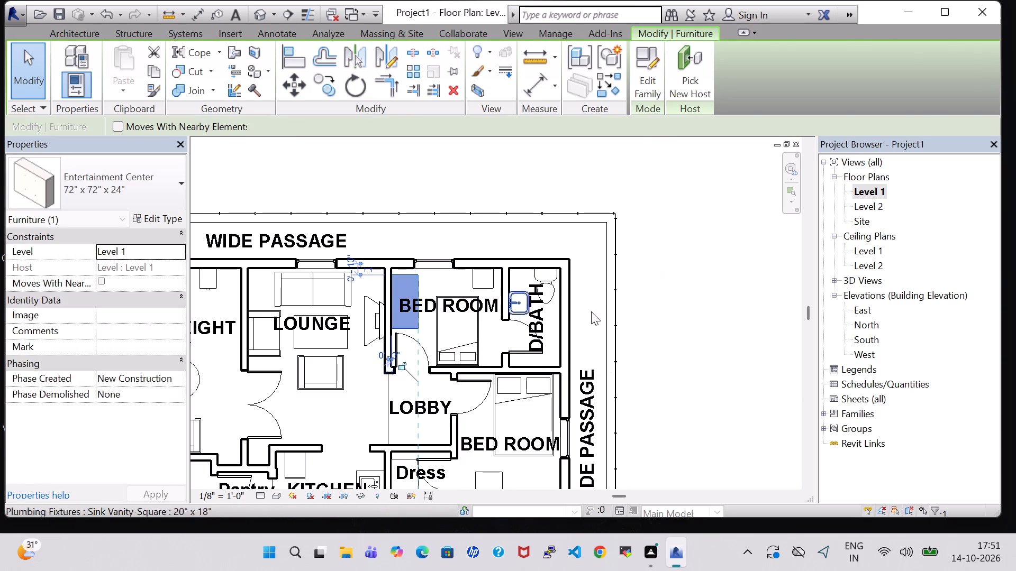
pyautogui.click(734, 324)
# Check the entertainment center's placement in the 3D view and review the overall Level 1 furniture layout in plan.
pyautogui.click(250, 11)
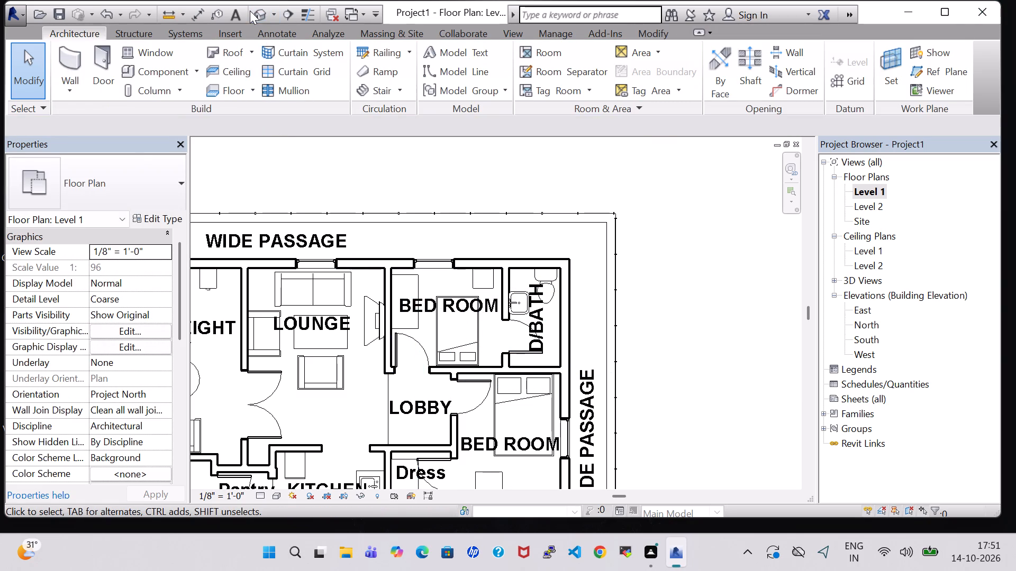
pyautogui.click(259, 14)
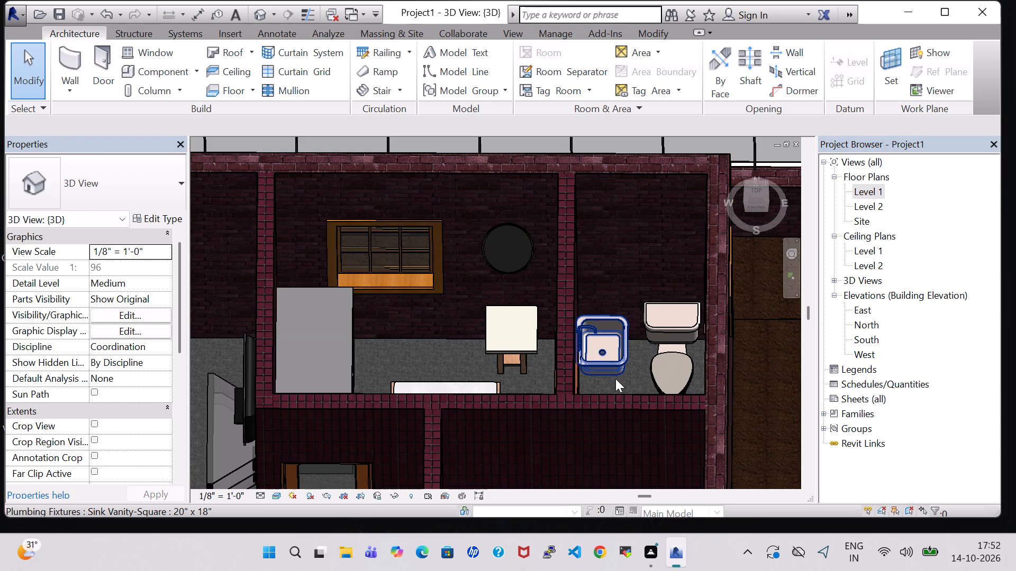
pyautogui.keyDown('shift'); pyautogui.moveTo(615, 379); pyautogui.dragTo(462, 279, button='middle'); pyautogui.keyUp('shift')
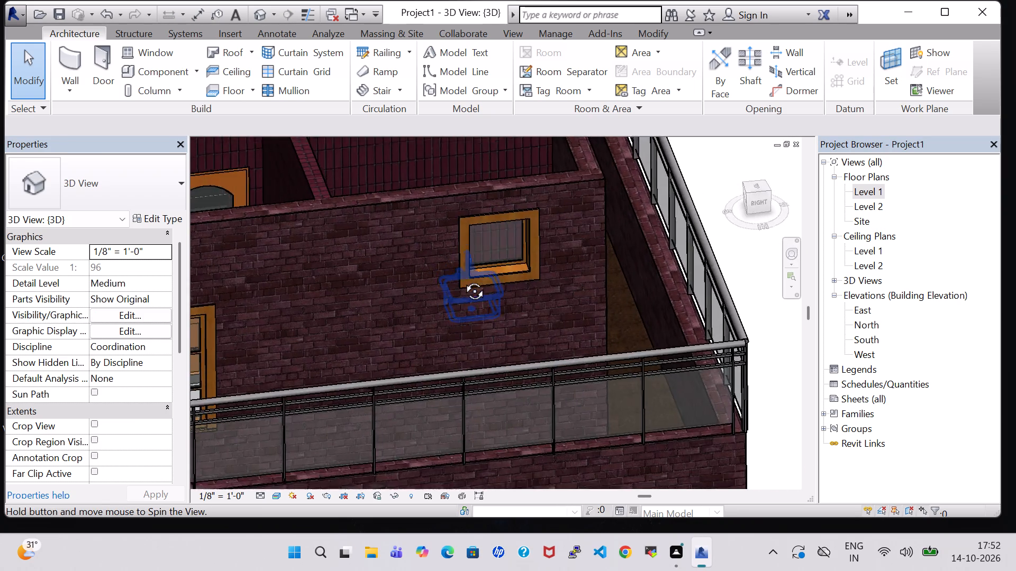
pyautogui.keyDown('shift'); pyautogui.moveTo(462, 279); pyautogui.dragTo(412, 445, button='middle'); pyautogui.keyUp('shift')
pyautogui.keyDown('shift'); pyautogui.moveTo(511, 248); pyautogui.dragTo(519, 169, button='middle'); pyautogui.keyUp('shift')
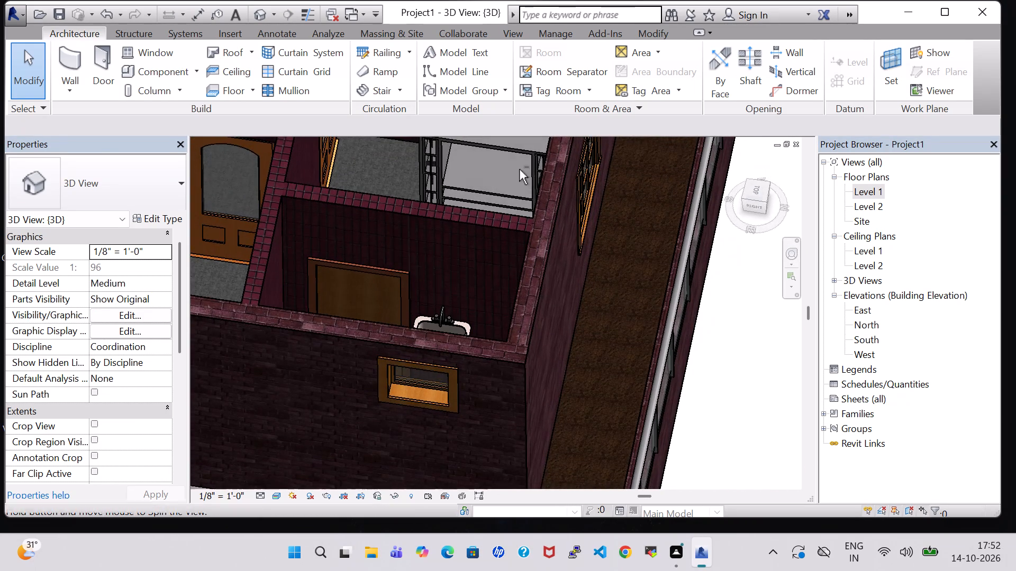
pyautogui.keyDown('shift'); pyautogui.moveTo(498, 190); pyautogui.dragTo(530, 207, button='middle'); pyautogui.keyUp('shift')
pyautogui.doubleClick(875, 186)
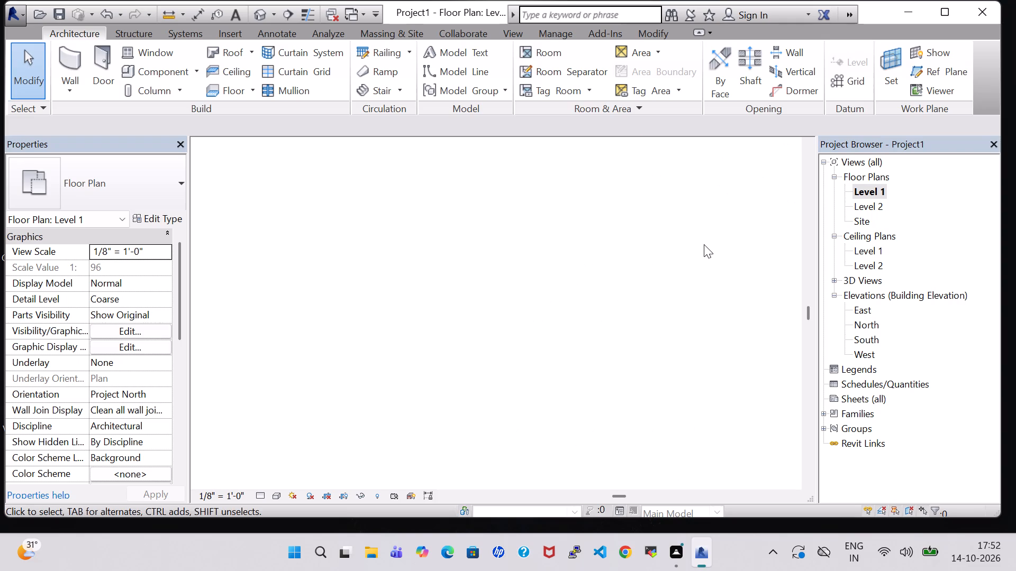
pyautogui.scroll(-4, 704, 244)
pyautogui.moveTo(703, 287); pyautogui.dragTo(686, 257, button='middle')
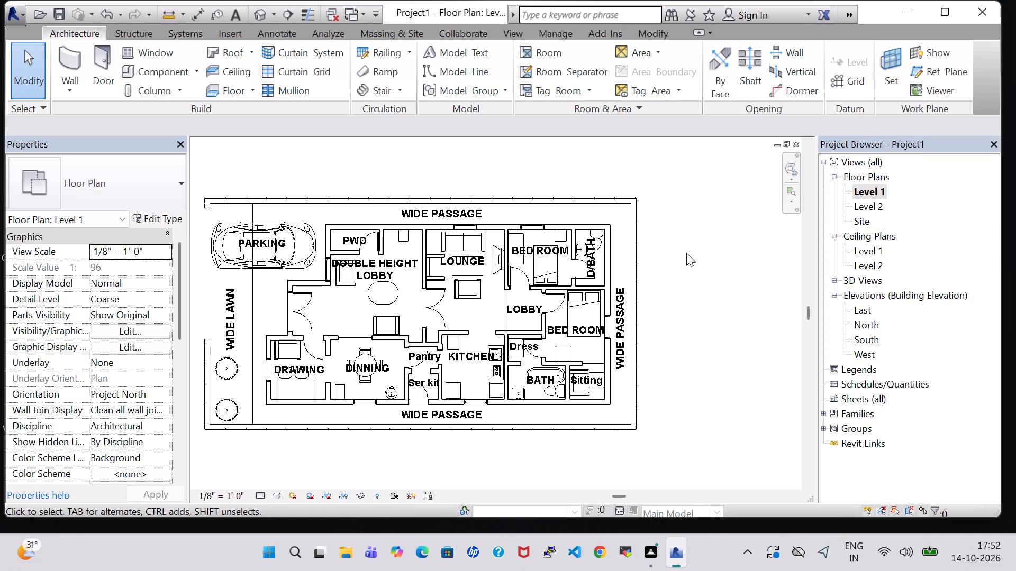
pyautogui.moveTo(686, 253); pyautogui.dragTo(720, 264, button='middle')
pyautogui.middleClick(720, 264)
pyautogui.scroll(-1, 720, 264)
pyautogui.moveTo(720, 264); pyautogui.dragTo(704, 224, button='middle')
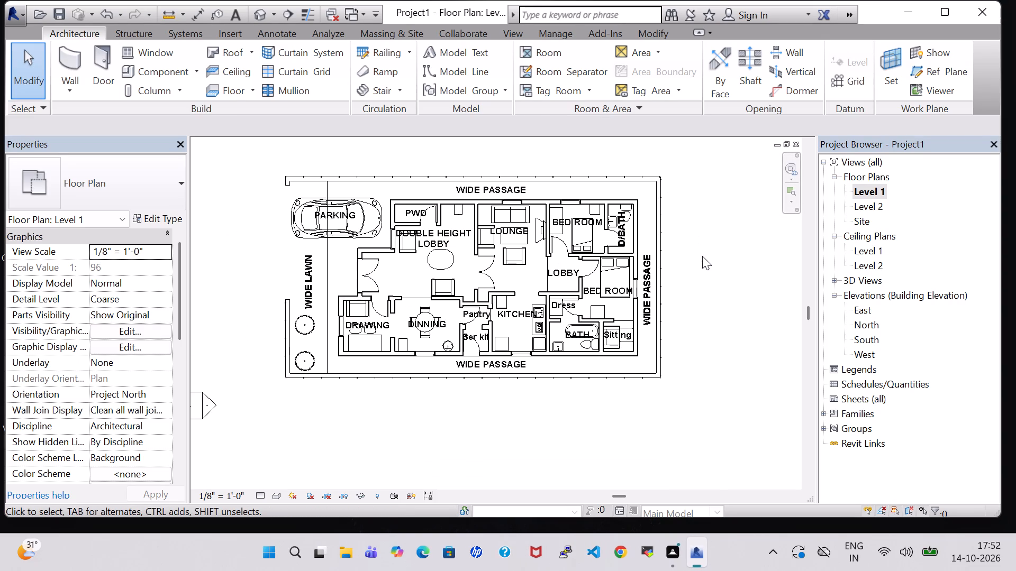
pyautogui.moveTo(702, 256); pyautogui.dragTo(724, 297, button='middle')
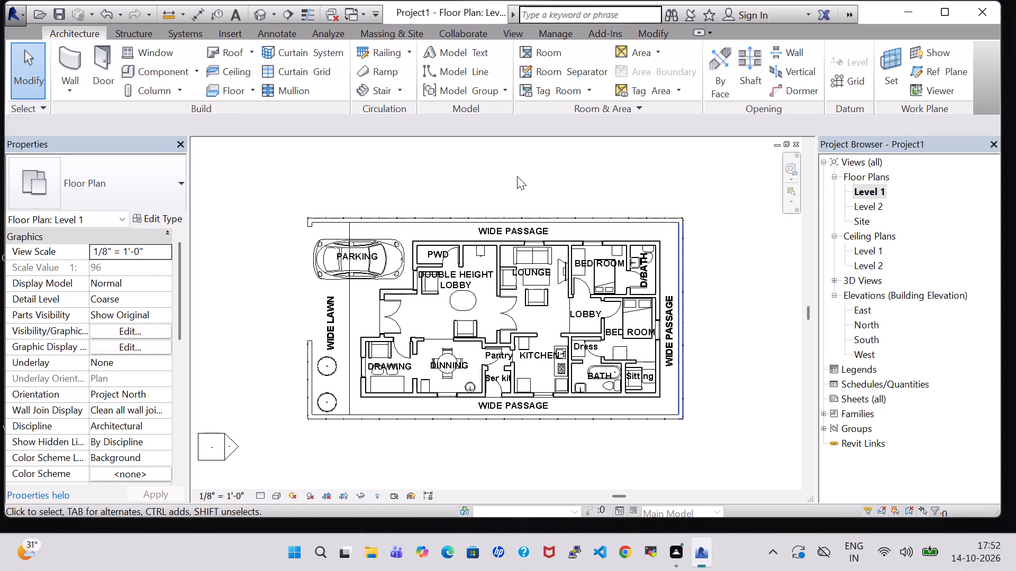
# In the 3D view, nudge the D/Bath vanity sink along the bedroom wall, away from the door and toward the exterior wall.
pyautogui.click(254, 10)
pyautogui.scroll(-2, 574, 249)
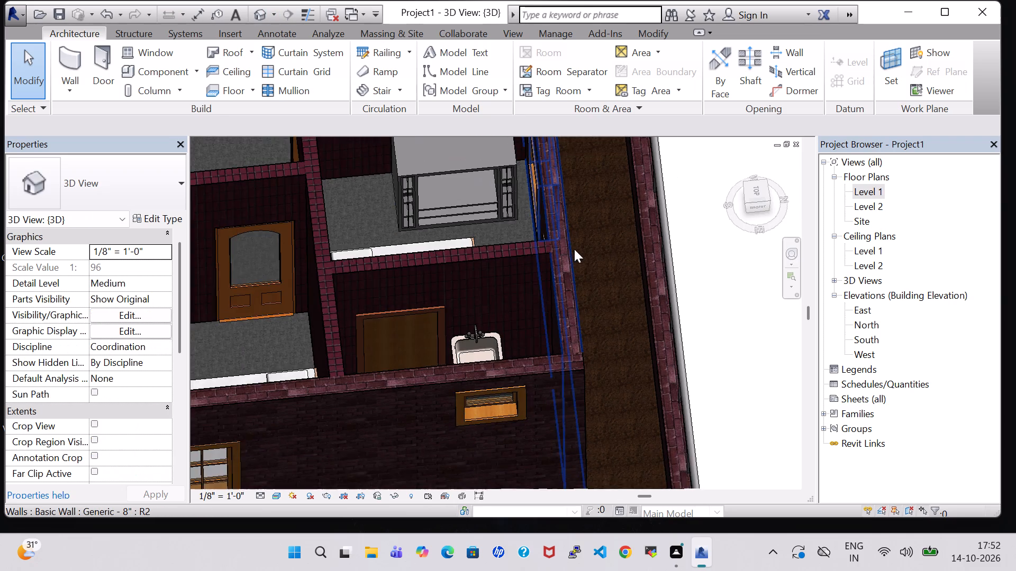
pyautogui.scroll(-1, 578, 265)
pyautogui.scroll(-1, 624, 327)
pyautogui.keyDown('shift'); pyautogui.moveTo(676, 320); pyautogui.dragTo(673, 275, button='middle'); pyautogui.keyUp('shift')
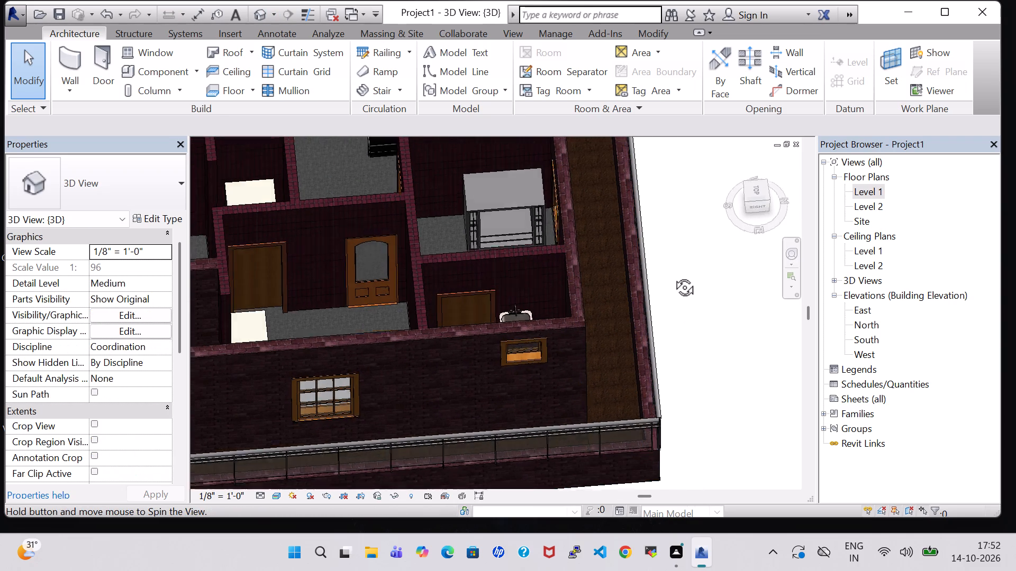
pyautogui.keyDown('shift'); pyautogui.moveTo(673, 275); pyautogui.dragTo(670, 235, button='middle'); pyautogui.keyUp('shift')
pyautogui.keyDown('shift'); pyautogui.moveTo(659, 372); pyautogui.dragTo(660, 305, button='middle'); pyautogui.keyUp('shift')
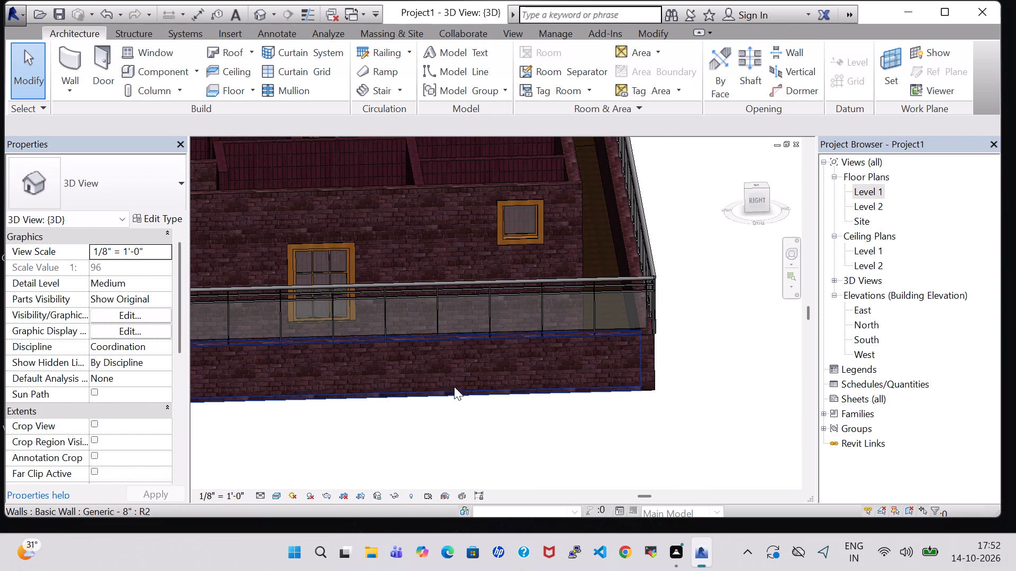
pyautogui.keyDown('shift'); pyautogui.middleClick(453, 388); pyautogui.keyUp('shift')
pyautogui.keyDown('shift'); pyautogui.moveTo(719, 261); pyautogui.dragTo(711, 388, button='middle'); pyautogui.keyUp('shift')
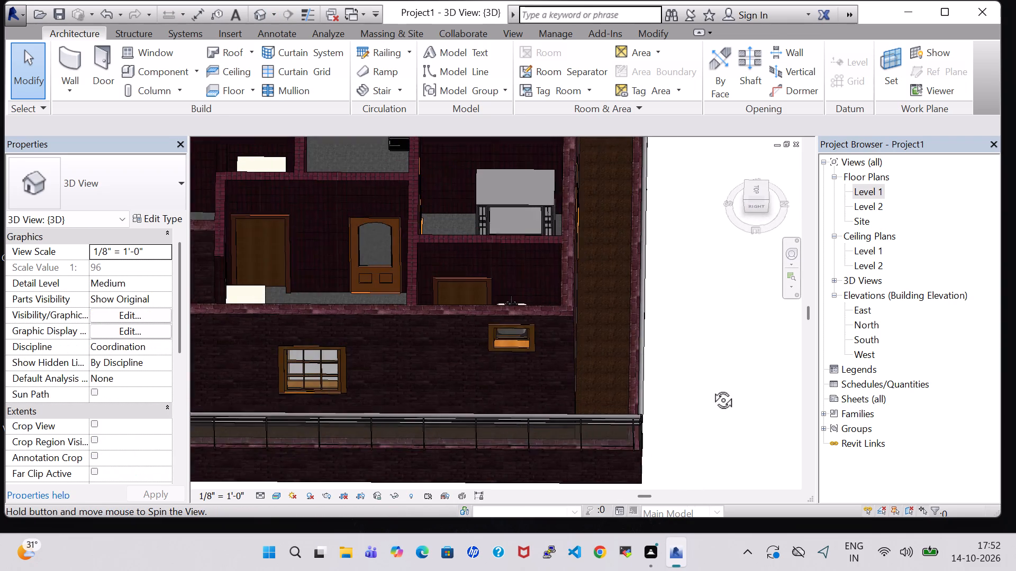
pyautogui.keyDown('shift'); pyautogui.moveTo(711, 388); pyautogui.dragTo(710, 411, button='middle'); pyautogui.keyUp('shift')
pyautogui.keyDown('shift'); pyautogui.moveTo(677, 268); pyautogui.dragTo(683, 327, button='middle'); pyautogui.keyUp('shift')
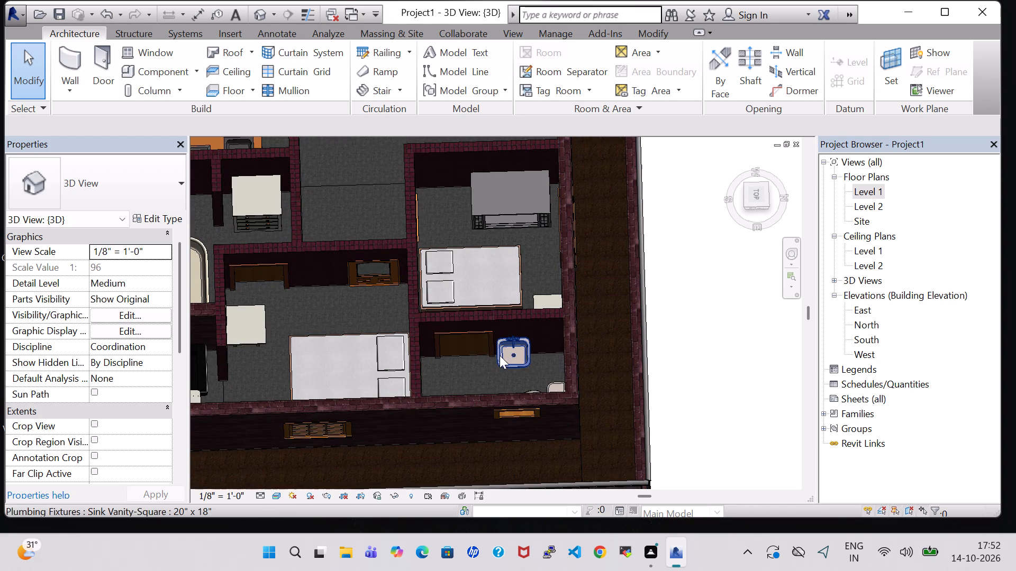
pyautogui.click(510, 345)
pyautogui.press('Right')
pyautogui.press('Right')
pyautogui.press('Right')
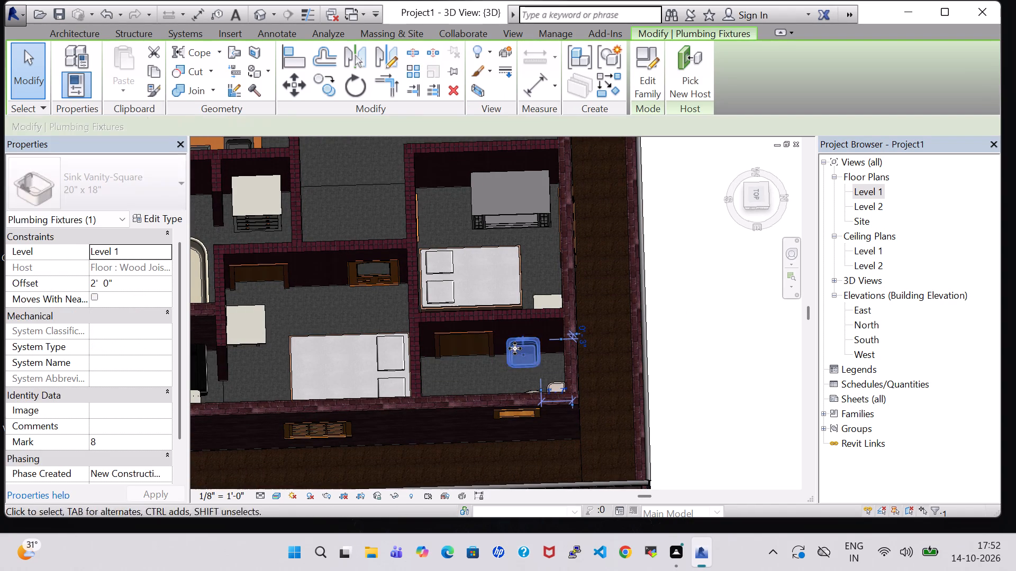
pyautogui.press('Right')
pyautogui.click(740, 392)
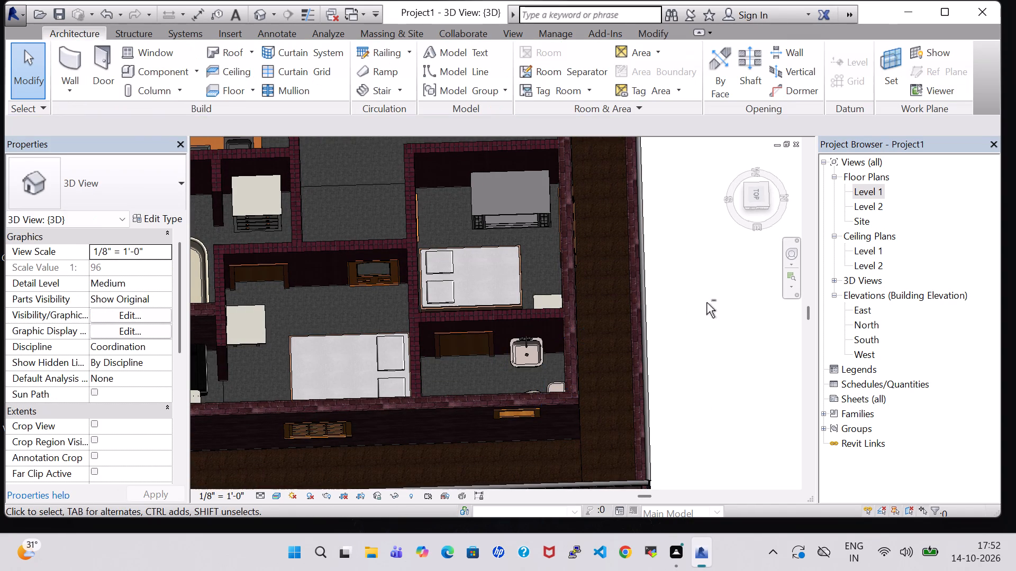
# Examine the two bedrooms and the D/Bath in 3D from above and from the side.
pyautogui.keyDown('shift'); pyautogui.moveTo(706, 302); pyautogui.dragTo(690, 476, button='middle'); pyautogui.keyUp('shift')
pyautogui.keyDown('shift'); pyautogui.moveTo(694, 395); pyautogui.dragTo(703, 349, button='middle'); pyautogui.keyUp('shift')
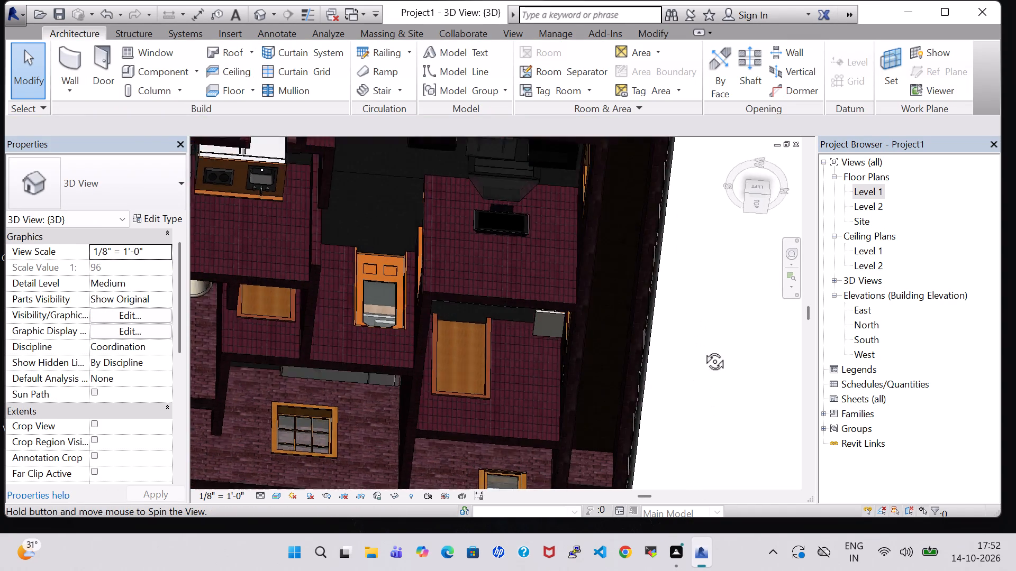
pyautogui.keyDown('shift'); pyautogui.moveTo(703, 349); pyautogui.dragTo(708, 287, button='middle'); pyautogui.keyUp('shift')
pyautogui.keyDown('shift'); pyautogui.moveTo(695, 352); pyautogui.dragTo(697, 281, button='middle'); pyautogui.keyUp('shift')
pyautogui.scroll(-1, 692, 301)
pyautogui.keyDown('shift'); pyautogui.moveTo(690, 317); pyautogui.dragTo(690, 317, button='middle'); pyautogui.keyUp('shift')
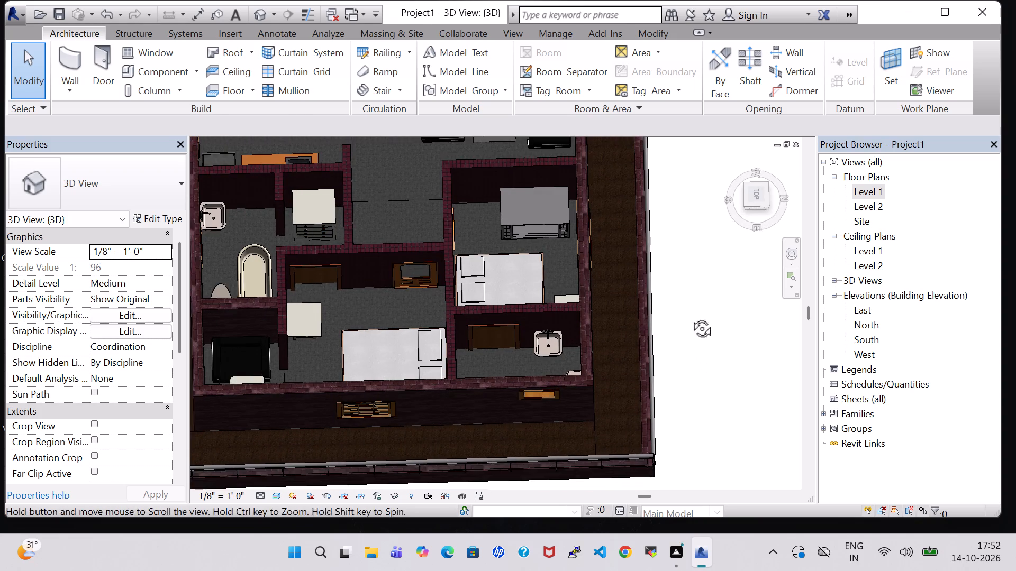
pyautogui.keyDown('shift'); pyautogui.moveTo(690, 317); pyautogui.dragTo(691, 300, button='middle'); pyautogui.keyUp('shift')
pyautogui.keyDown('shift'); pyautogui.moveTo(706, 356); pyautogui.dragTo(704, 291, button='middle'); pyautogui.keyUp('shift')
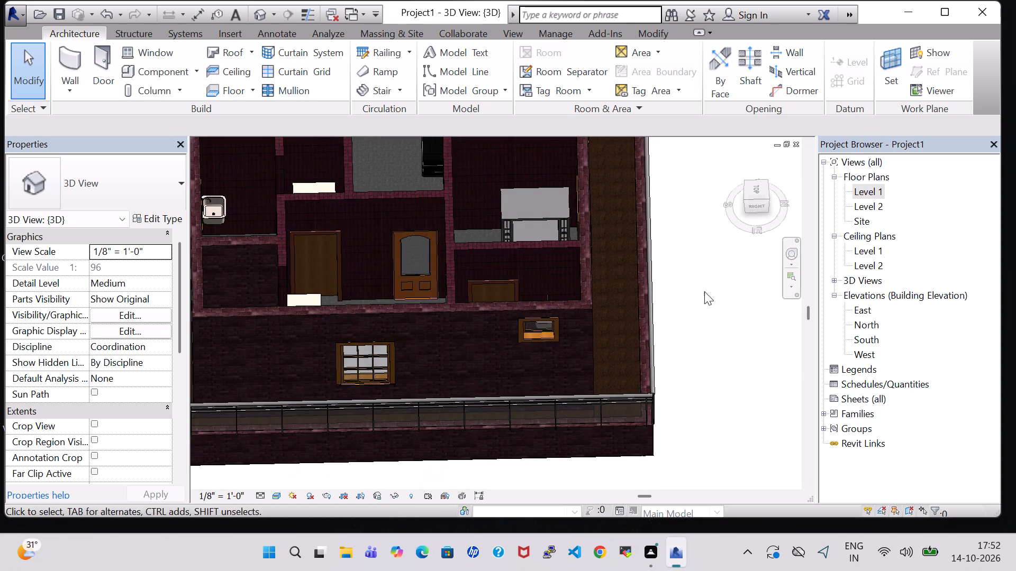
# Examine the house in 3D from the long side and around to the front entrance and parking.
pyautogui.moveTo(690, 326); pyautogui.dragTo(730, 304, button='middle')
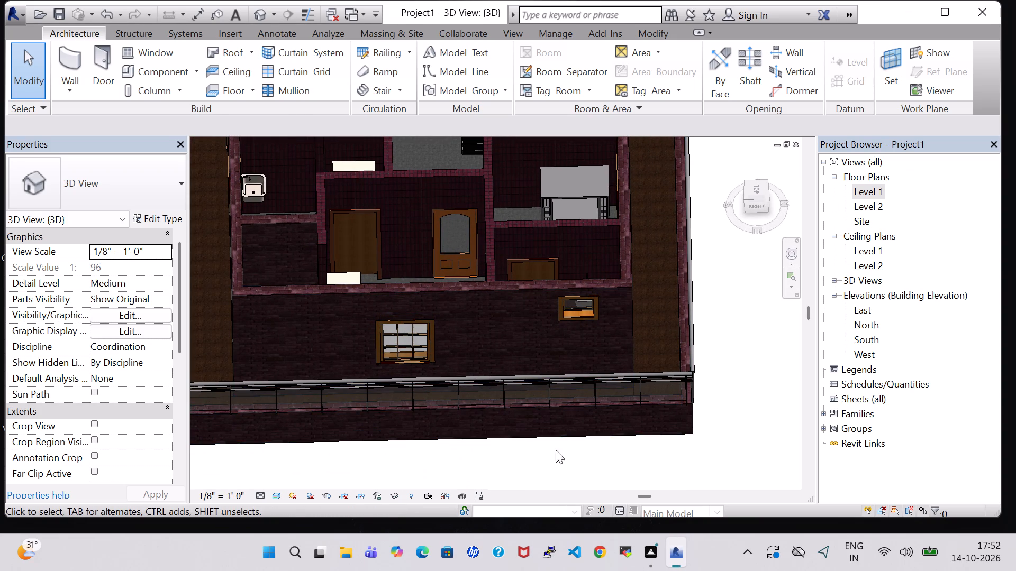
pyautogui.keyDown('shift'); pyautogui.moveTo(555, 461); pyautogui.dragTo(559, 391, button='middle'); pyautogui.keyUp('shift')
pyautogui.keyDown('shift'); pyautogui.moveTo(715, 397); pyautogui.dragTo(595, 358, button='middle'); pyautogui.keyUp('shift')
pyautogui.keyDown('shift'); pyautogui.moveTo(641, 365); pyautogui.dragTo(491, 362, button='middle'); pyautogui.keyUp('shift')
pyautogui.moveTo(615, 397); pyautogui.dragTo(329, 397, button='middle')
pyautogui.moveTo(474, 439); pyautogui.dragTo(375, 400, button='middle')
pyautogui.keyDown('shift'); pyautogui.moveTo(480, 465); pyautogui.dragTo(489, 465, button='middle'); pyautogui.keyUp('shift')
pyautogui.scroll(-1, 663, 270)
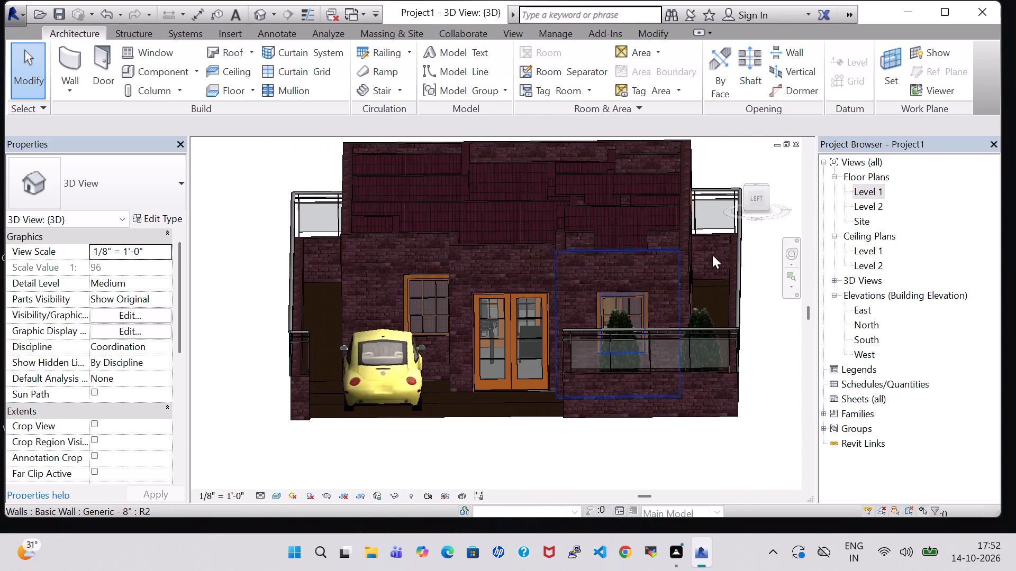
# In the Level 1 plan, place a Chinese Juniper - 7' conifer tree in the wide passage corner beside the Sitting room.
pyautogui.tripleClick(861, 190)
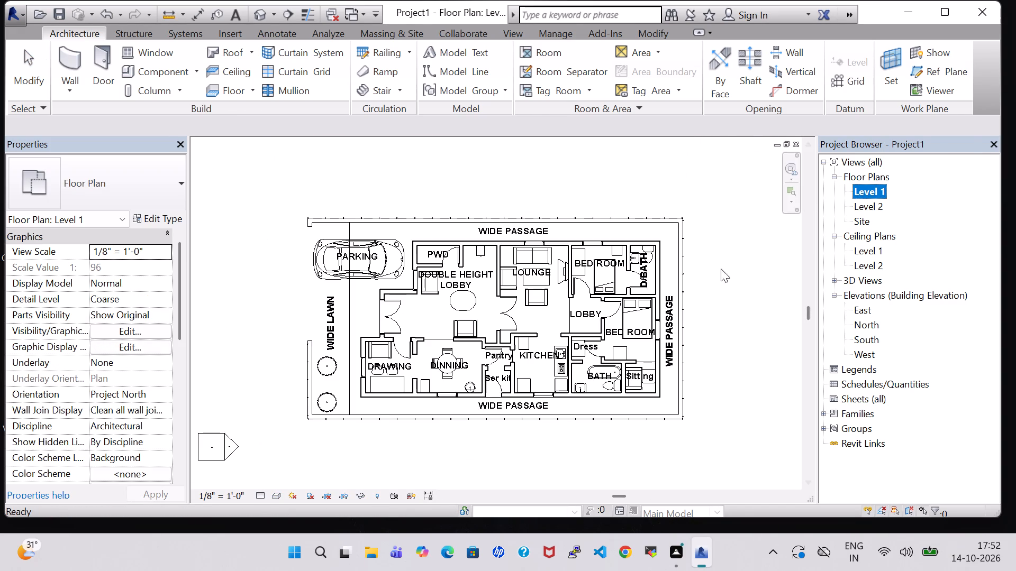
pyautogui.middleClick(702, 303)
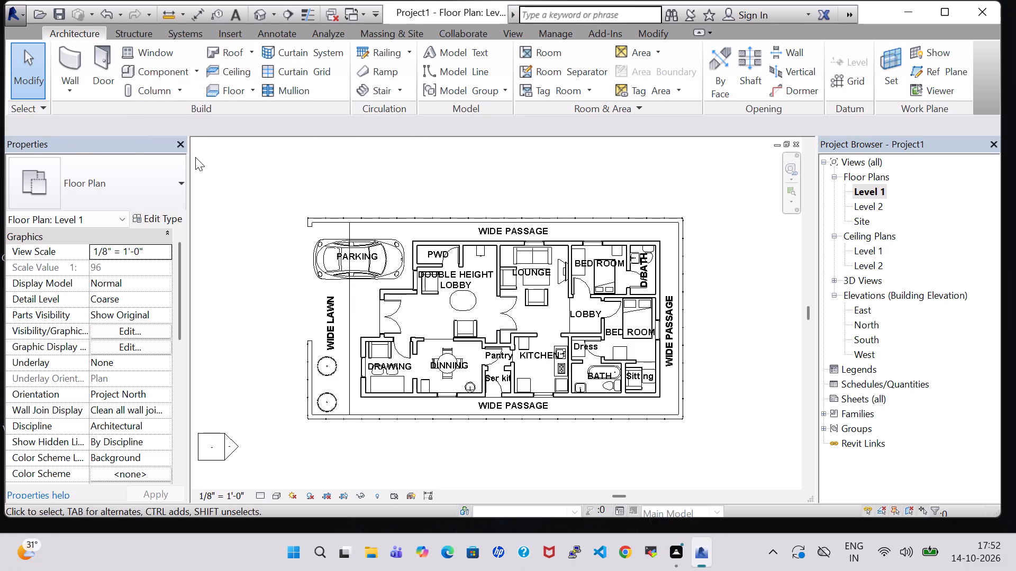
pyautogui.click(127, 174)
pyautogui.click(166, 66)
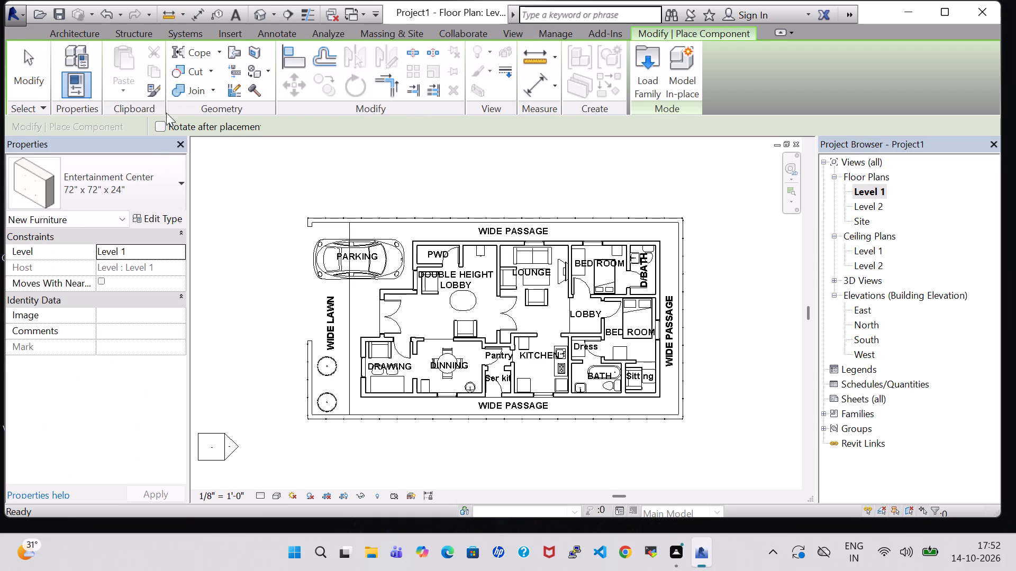
pyautogui.click(155, 180)
pyautogui.scroll(-6, 93, 296)
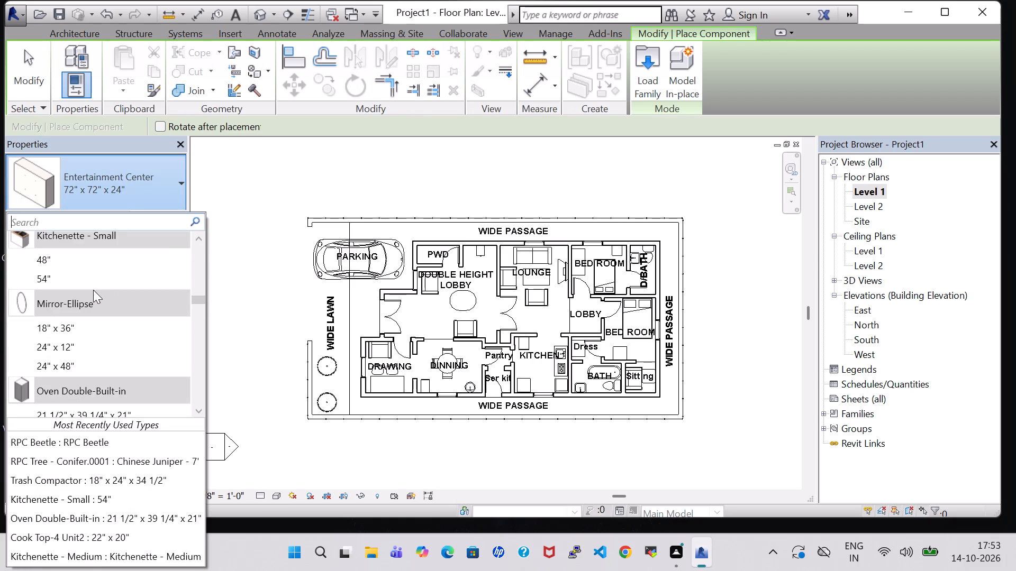
pyautogui.scroll(-13, 93, 287)
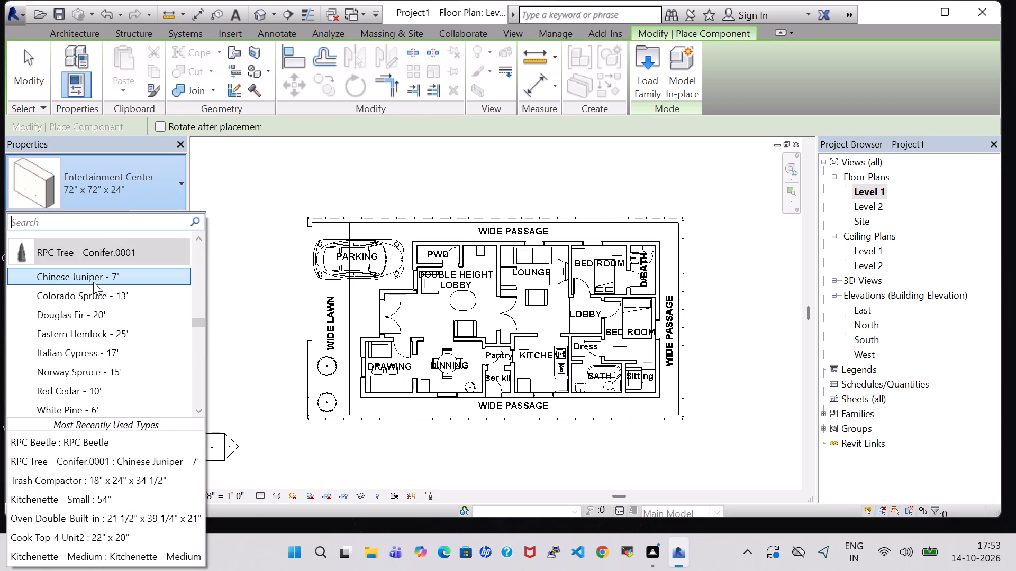
pyautogui.click(94, 281)
pyautogui.scroll(9, 296, 419)
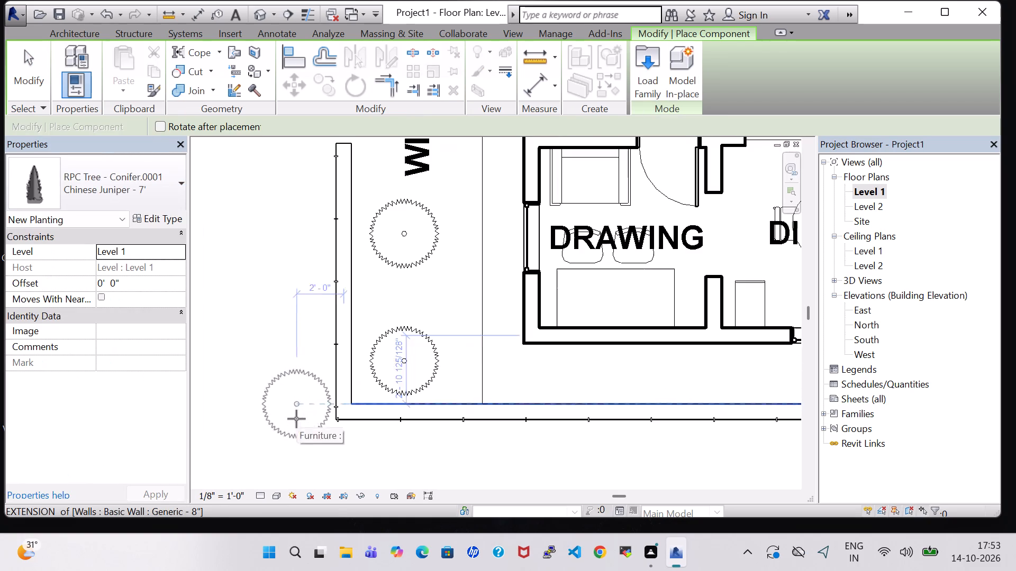
pyautogui.scroll(-1, 651, 375)
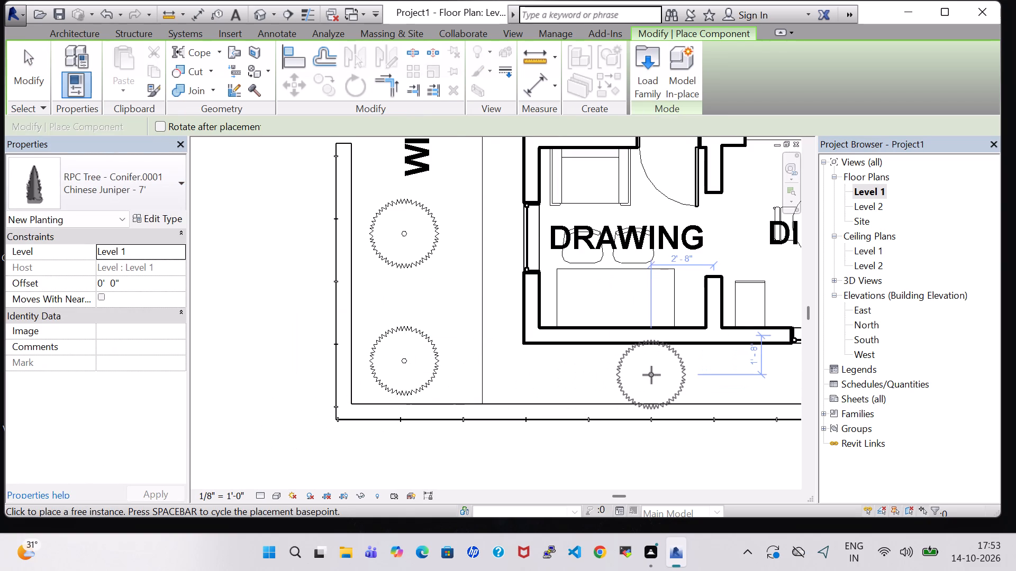
pyautogui.moveTo(651, 375); pyautogui.dragTo(445, 360, button='middle')
pyautogui.scroll(-5, 445, 360)
pyautogui.moveTo(466, 357); pyautogui.dragTo(356, 404, button='middle')
pyautogui.moveTo(396, 296); pyautogui.dragTo(413, 390, button='middle')
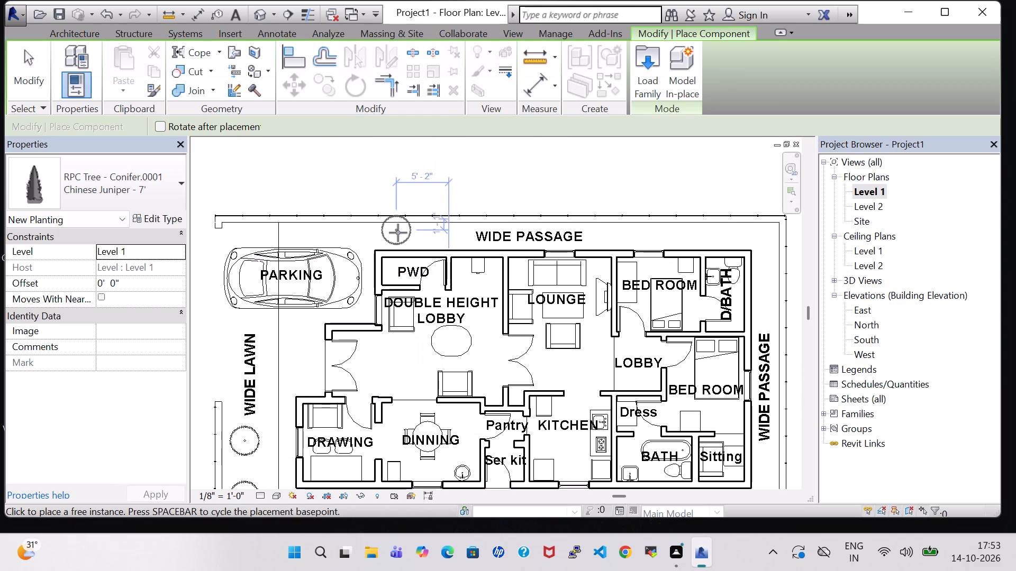
pyautogui.scroll(2, 401, 236)
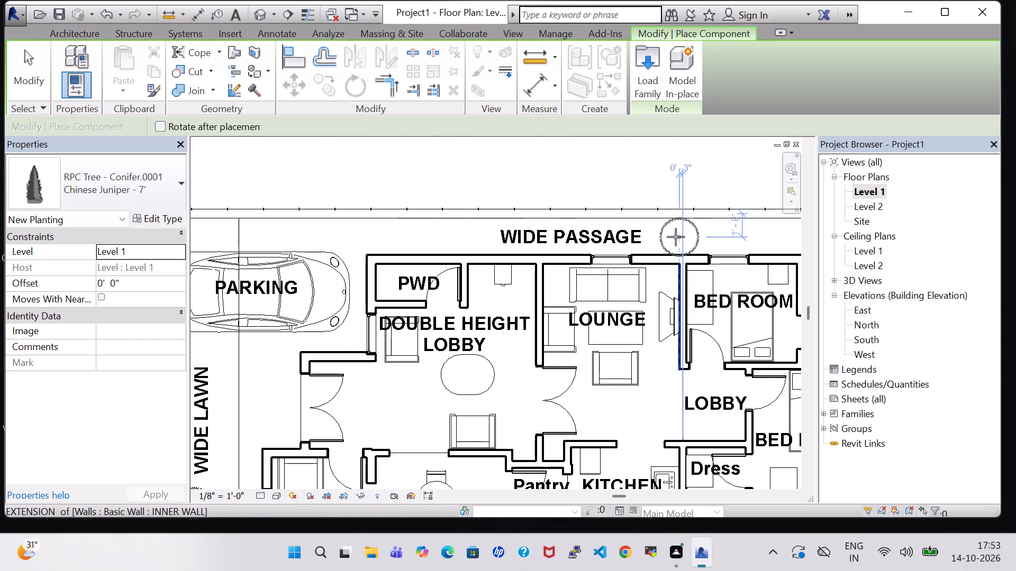
pyautogui.moveTo(676, 237); pyautogui.dragTo(545, 211, button='middle')
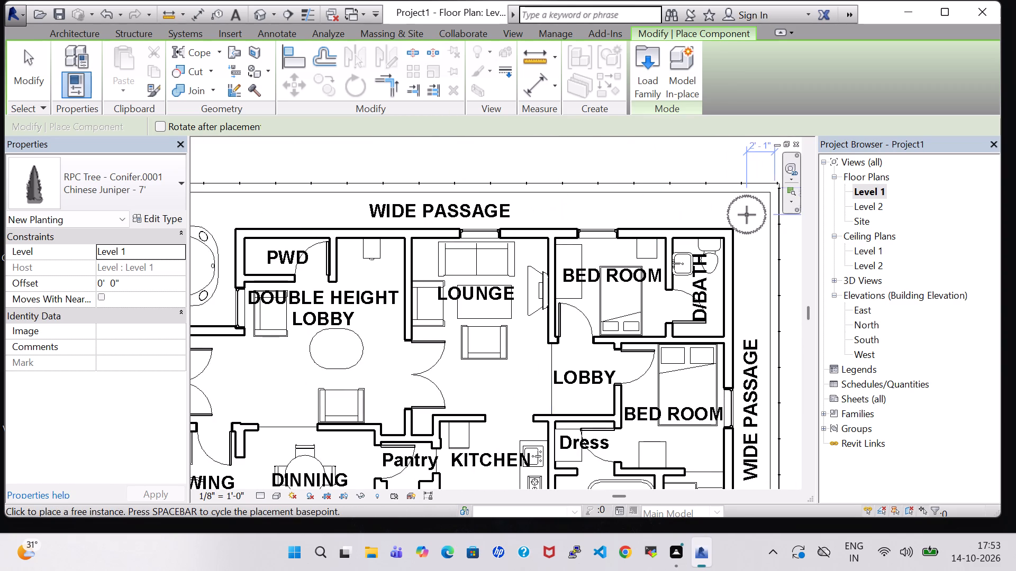
pyautogui.moveTo(747, 215); pyautogui.dragTo(677, 185, button='middle')
pyautogui.scroll(-1, 677, 186)
pyautogui.moveTo(751, 420); pyautogui.dragTo(759, 231, button='middle')
pyautogui.scroll(4, 681, 305)
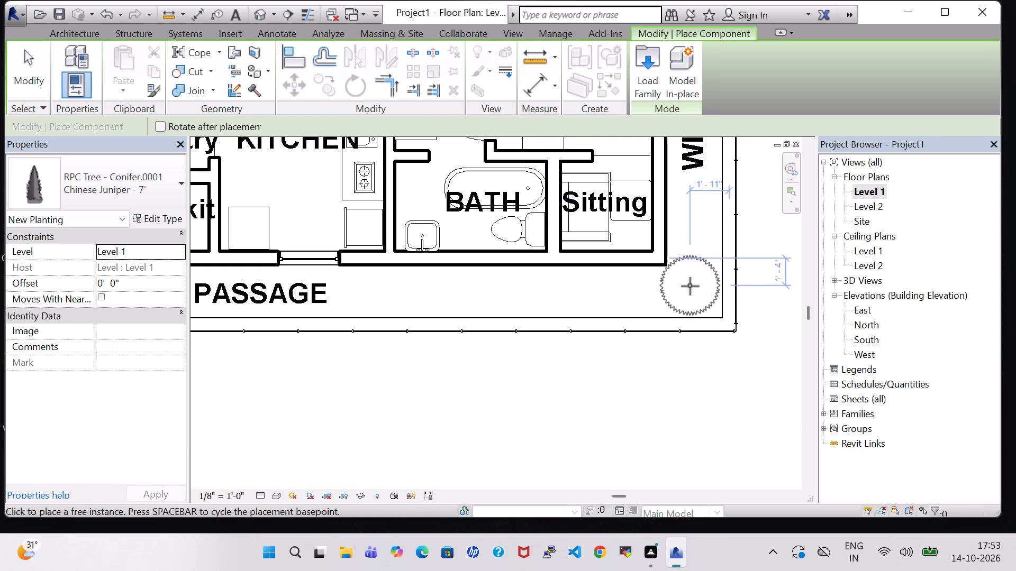
pyautogui.click(690, 286)
# Place another Chinese Juniper - 7' tree in the wide passage corner beside the D/Bath.
pyautogui.moveTo(688, 248); pyautogui.dragTo(664, 468, button='middle')
pyautogui.moveTo(669, 225); pyautogui.dragTo(679, 291, button='middle')
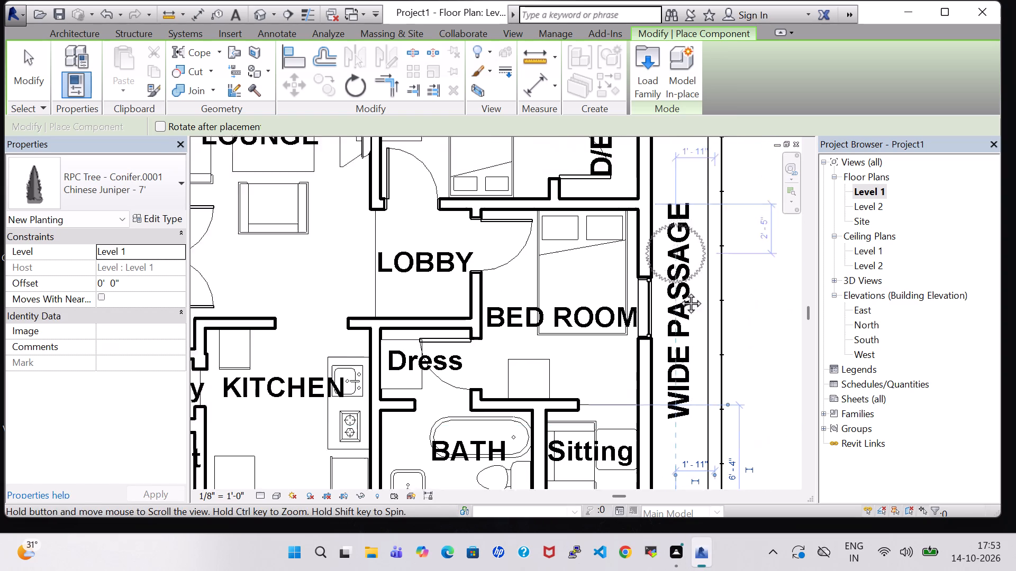
pyautogui.moveTo(679, 291); pyautogui.dragTo(664, 430, button='middle')
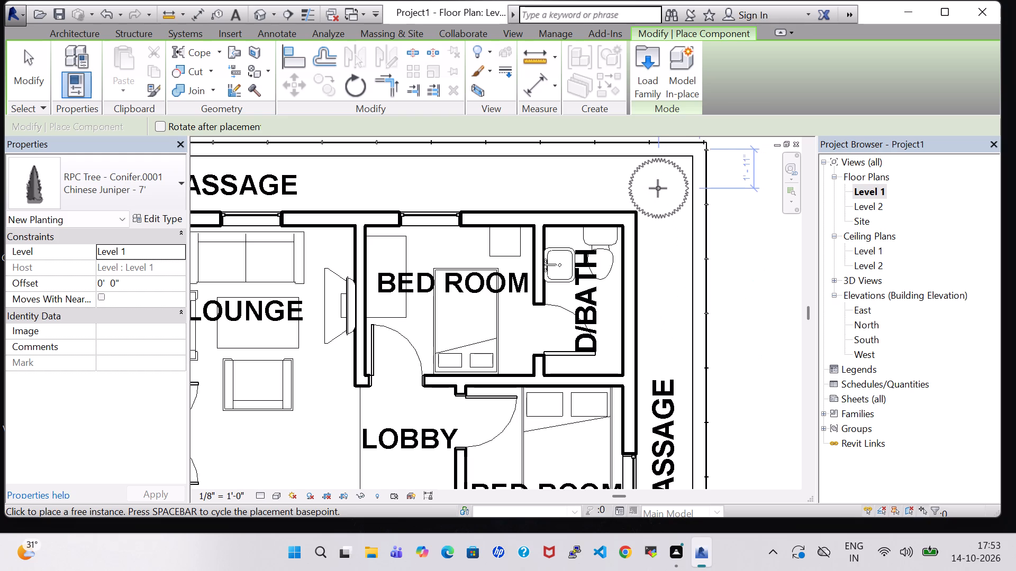
pyautogui.click(658, 188)
pyautogui.scroll(-7, 655, 190)
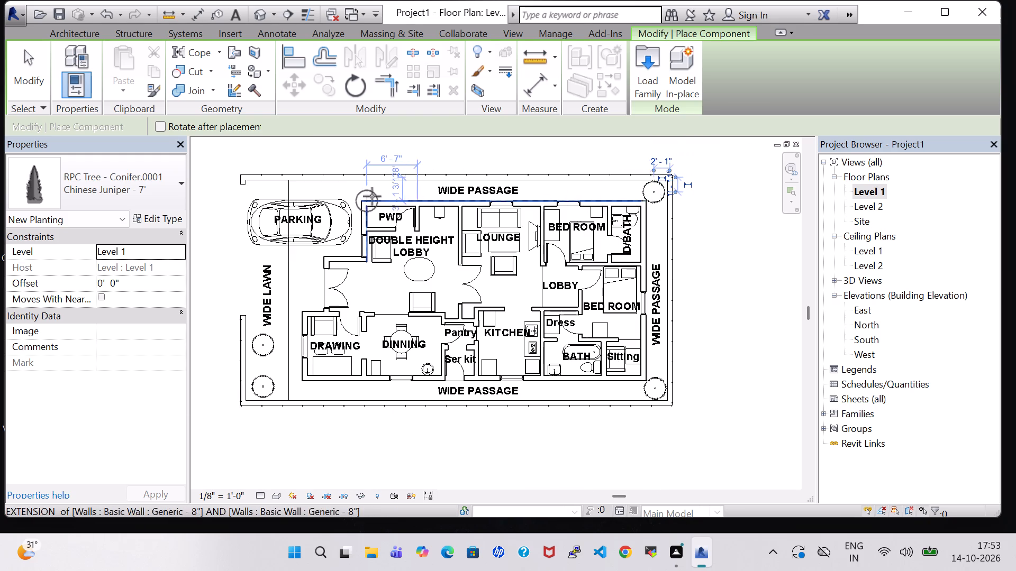
pyautogui.press('Escape')
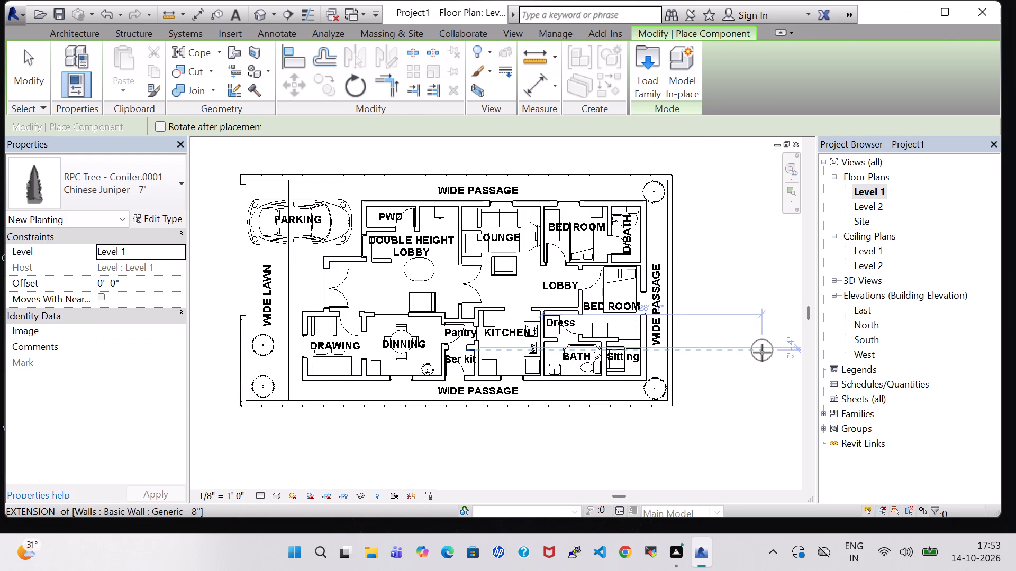
pyautogui.press('Escape')
# Check the two trees at the rear passage corners in the 3D view.
pyautogui.click(265, 17)
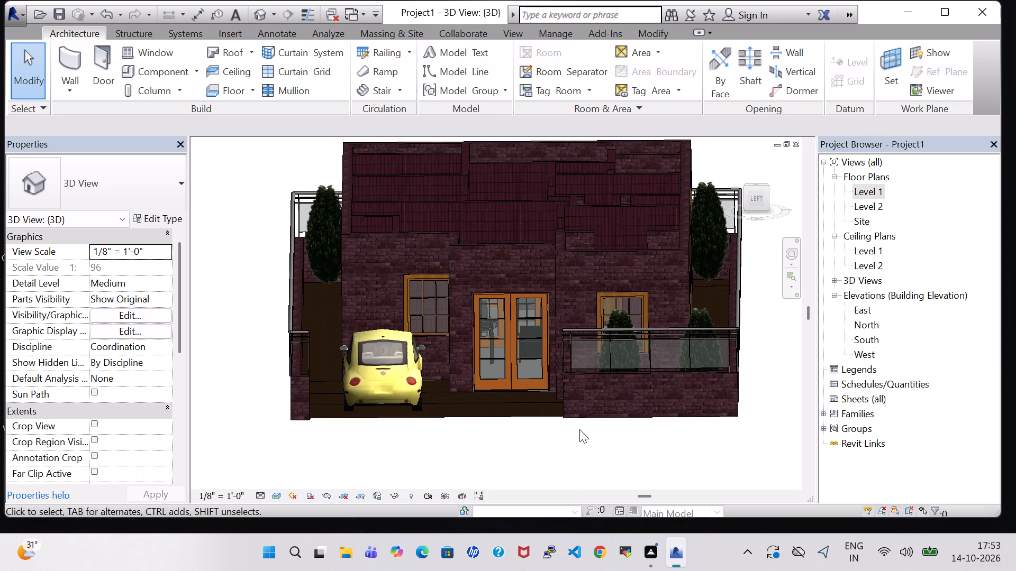
pyautogui.keyDown('shift'); pyautogui.moveTo(579, 429); pyautogui.dragTo(546, 422, button='middle'); pyautogui.keyUp('shift')
pyautogui.keyDown('shift'); pyautogui.moveTo(677, 379); pyautogui.dragTo(564, 420, button='middle'); pyautogui.keyUp('shift')
pyautogui.keyDown('shift'); pyautogui.moveTo(610, 287); pyautogui.dragTo(610, 371, button='middle'); pyautogui.keyUp('shift')
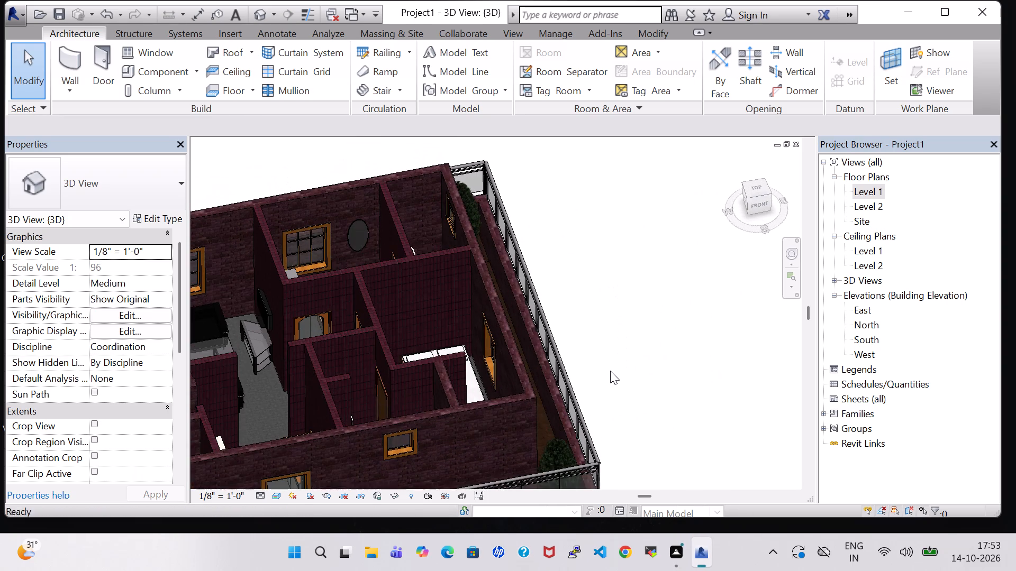
pyautogui.scroll(-1, 610, 371)
pyautogui.moveTo(610, 371); pyautogui.dragTo(588, 285, button='middle')
pyautogui.scroll(8, 589, 275)
pyautogui.keyDown('shift'); pyautogui.moveTo(589, 275); pyautogui.dragTo(558, 253, button='middle'); pyautogui.keyUp('shift')
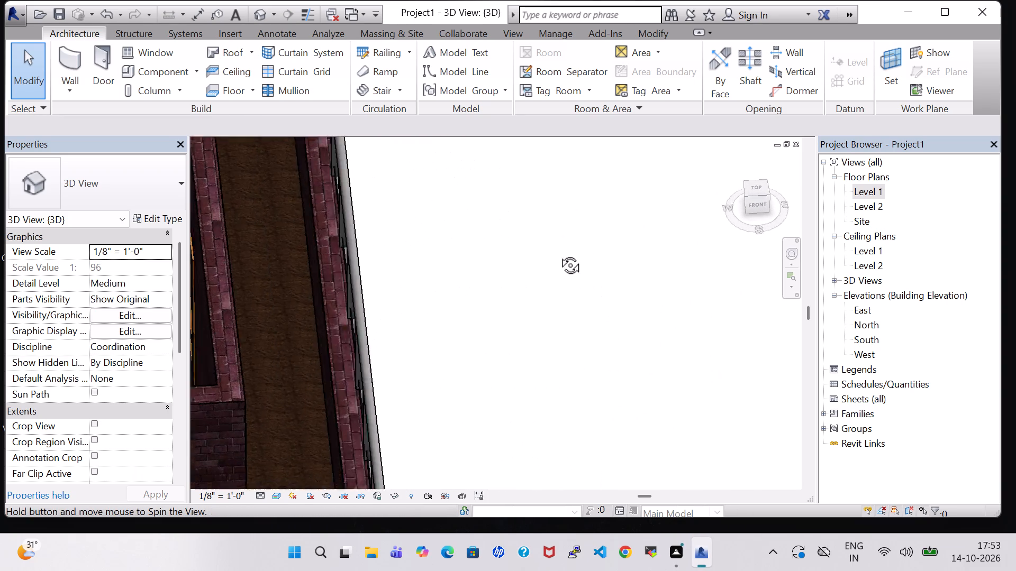
pyautogui.keyDown('shift'); pyautogui.moveTo(558, 253); pyautogui.dragTo(538, 217, button='middle'); pyautogui.keyUp('shift')
pyautogui.moveTo(301, 311); pyautogui.dragTo(541, 271, button='middle')
pyautogui.keyDown('shift'); pyautogui.moveTo(570, 216); pyautogui.dragTo(543, 273, button='middle'); pyautogui.keyUp('shift')
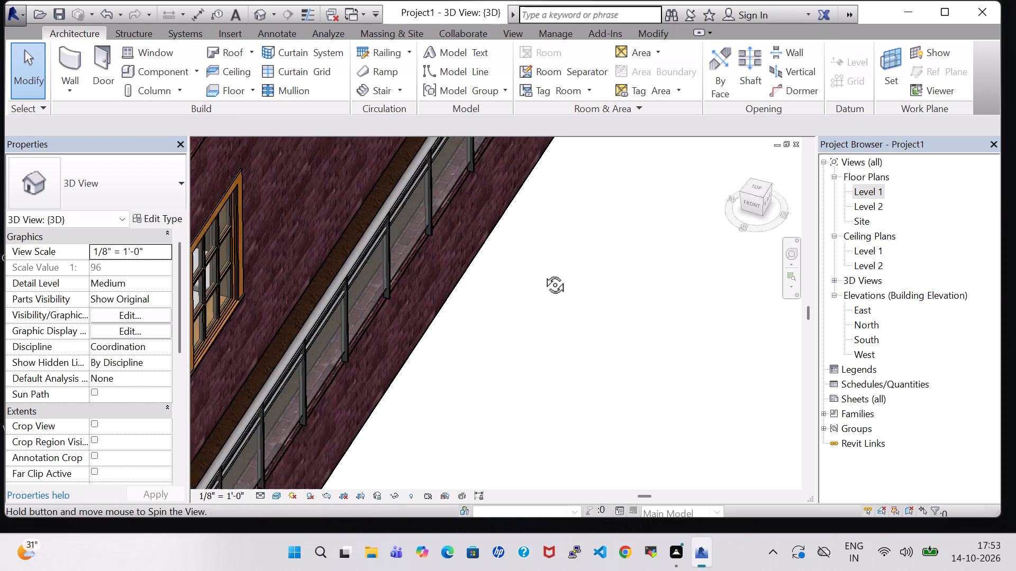
pyautogui.keyDown('shift'); pyautogui.moveTo(543, 273); pyautogui.dragTo(540, 280, button='middle'); pyautogui.keyUp('shift')
pyautogui.scroll(-6, 540, 280)
pyautogui.keyDown('shift'); pyautogui.moveTo(531, 363); pyautogui.dragTo(570, 317, button='middle'); pyautogui.keyUp('shift')
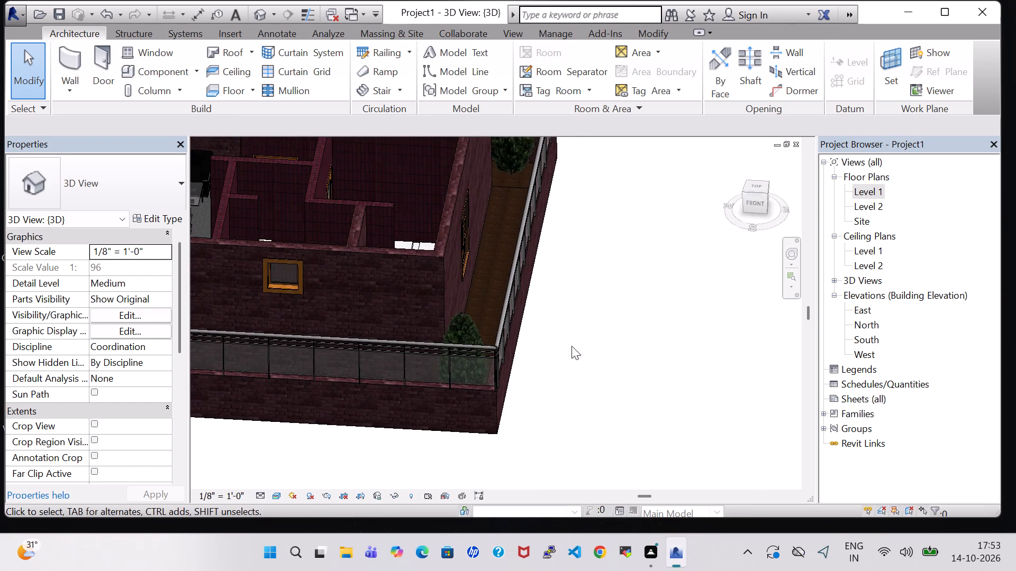
# Examine the side boundary railing, parking, entrance and front lawn trees in 3D.
pyautogui.keyDown('shift'); pyautogui.moveTo(427, 448); pyautogui.dragTo(540, 411, button='middle'); pyautogui.keyUp('shift')
pyautogui.keyDown('shift'); pyautogui.moveTo(449, 451); pyautogui.dragTo(580, 395, button='middle'); pyautogui.keyUp('shift')
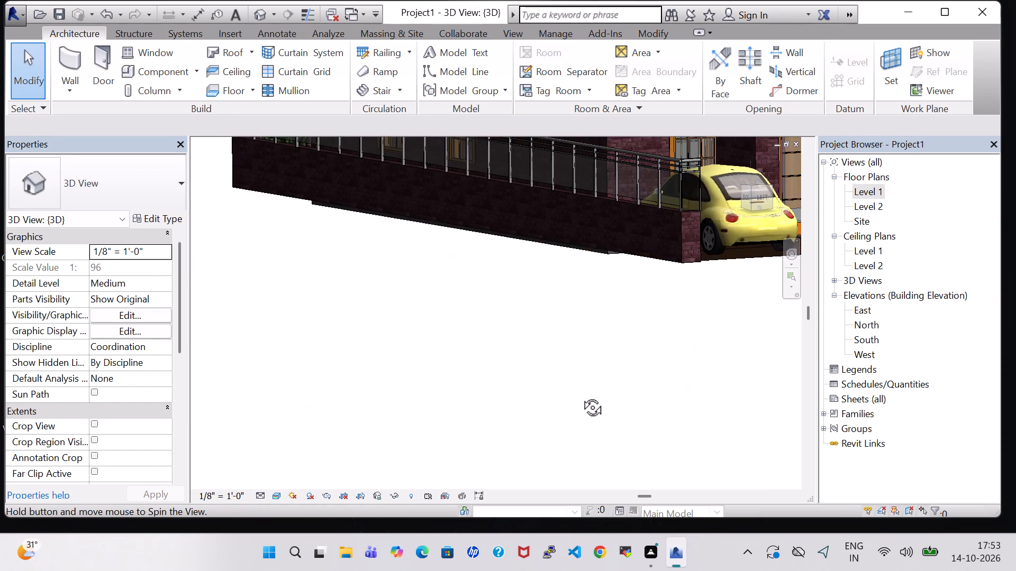
pyautogui.keyDown('shift'); pyautogui.moveTo(580, 395); pyautogui.dragTo(519, 390, button='middle'); pyautogui.keyUp('shift')
pyautogui.keyDown('shift'); pyautogui.moveTo(492, 307); pyautogui.dragTo(522, 374, button='middle'); pyautogui.keyUp('shift')
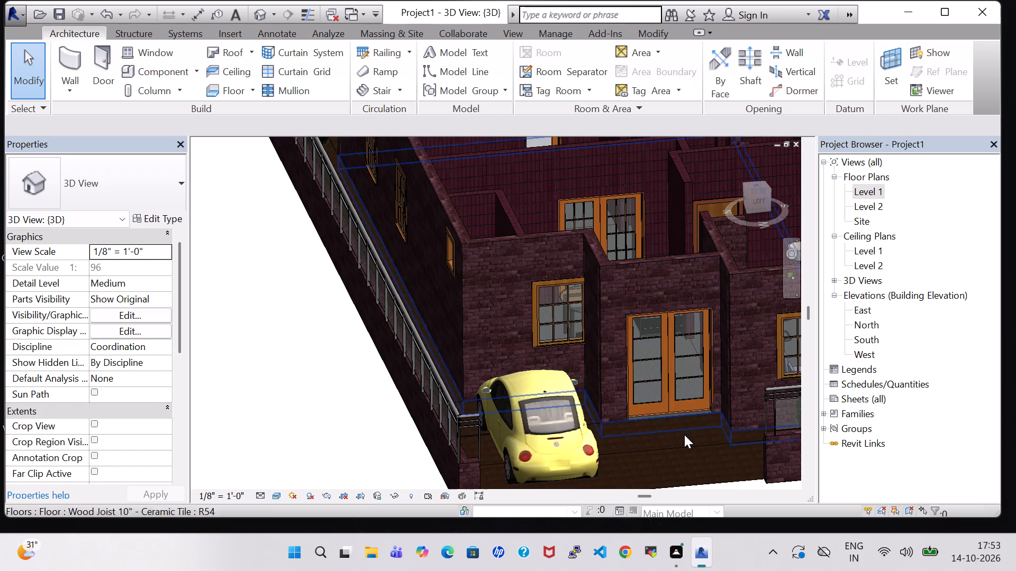
pyautogui.moveTo(686, 437); pyautogui.dragTo(568, 394, button='middle')
pyautogui.keyDown('shift'); pyautogui.moveTo(575, 461); pyautogui.dragTo(562, 457, button='middle'); pyautogui.keyUp('shift')
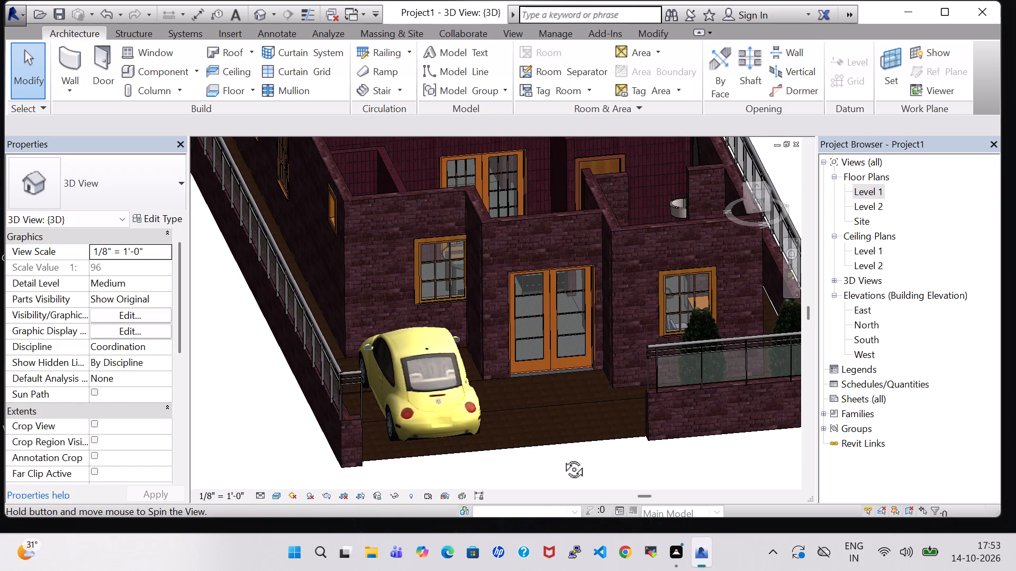
pyautogui.keyDown('shift'); pyautogui.moveTo(562, 457); pyautogui.dragTo(559, 427, button='middle'); pyautogui.keyUp('shift')
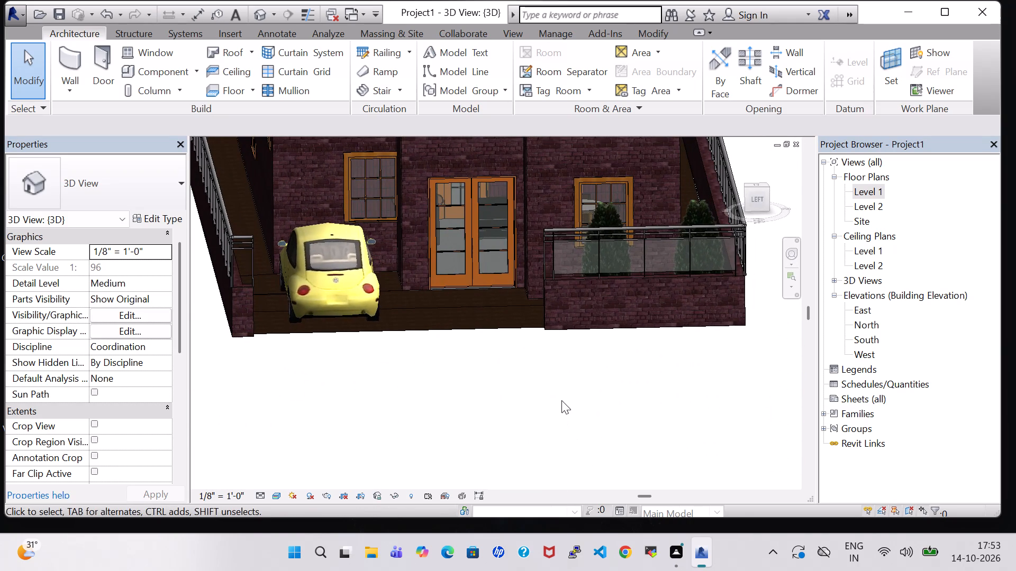
pyautogui.moveTo(566, 384); pyautogui.dragTo(576, 444, button='middle')
pyautogui.scroll(-3, 576, 444)
pyautogui.keyDown('shift'); pyautogui.moveTo(598, 440); pyautogui.dragTo(586, 410, button='middle'); pyautogui.keyUp('shift')
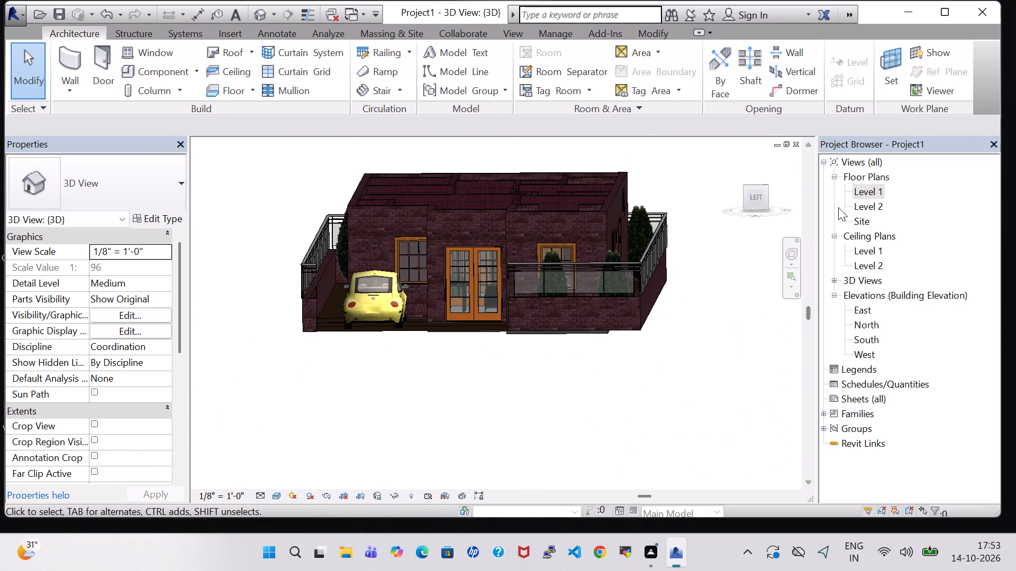
# Review the overall Level 1 plan and examine the furnished rooms in 3D from above.
pyautogui.doubleClick(874, 194)
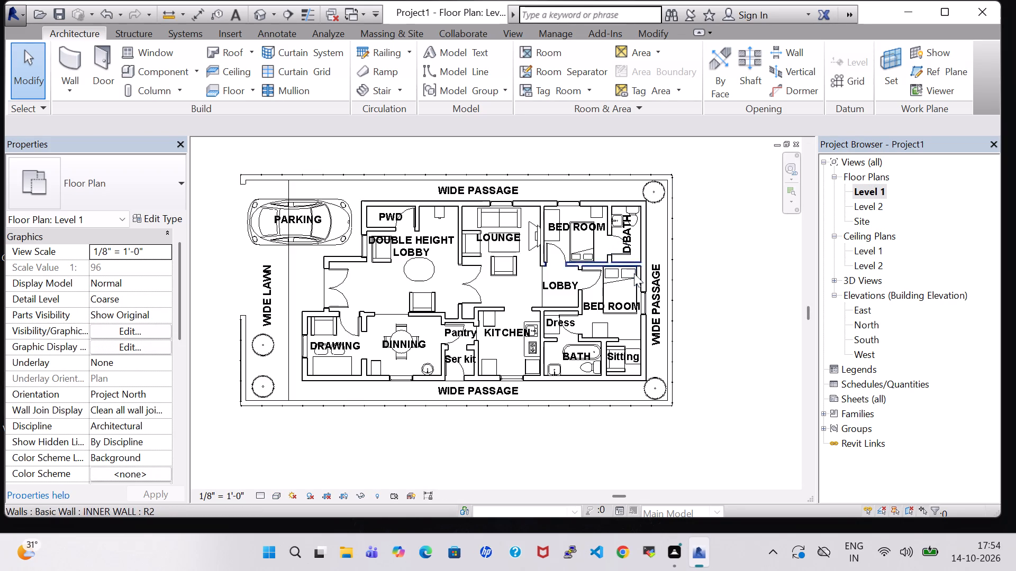
pyautogui.moveTo(695, 299); pyautogui.dragTo(719, 316, button='middle')
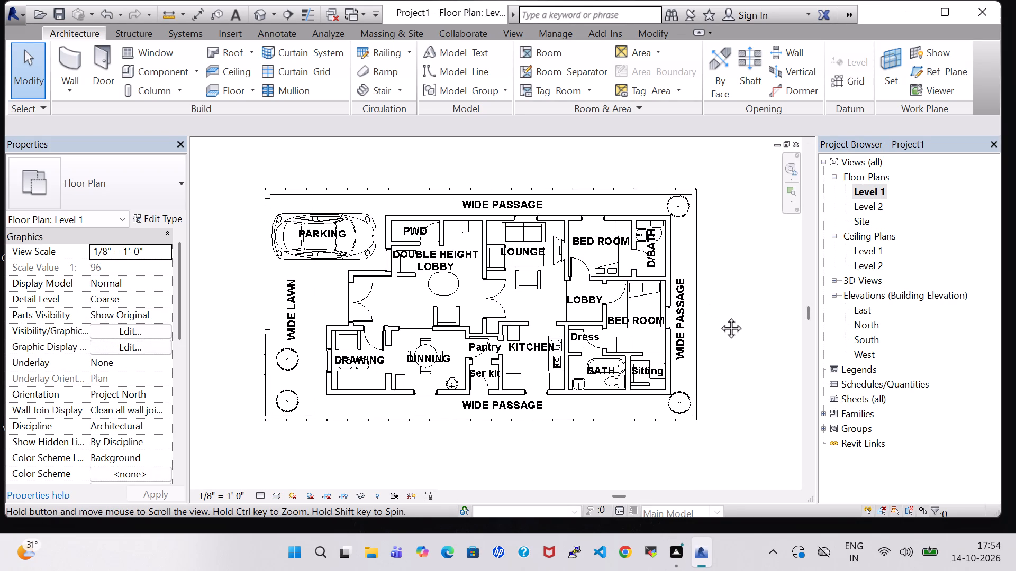
pyautogui.moveTo(719, 316); pyautogui.dragTo(720, 321, button='middle')
pyautogui.scroll(1, 717, 321)
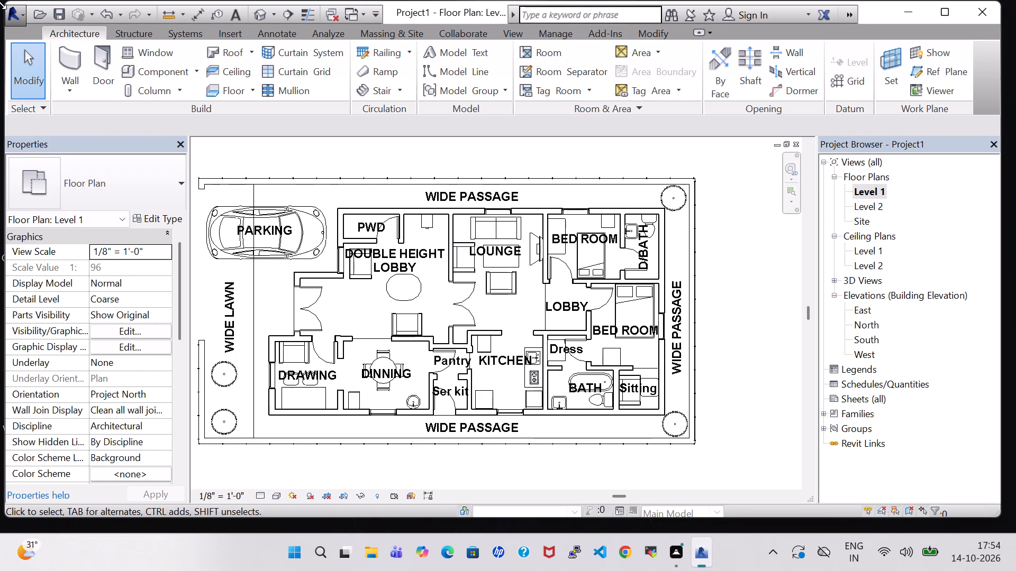
pyautogui.click(266, 14)
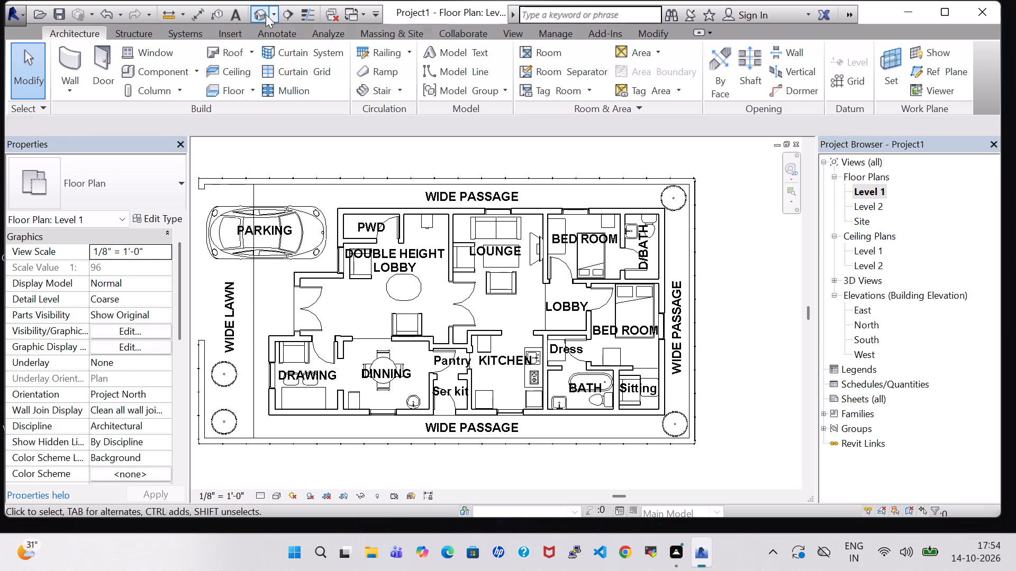
pyautogui.keyDown('shift'); pyautogui.moveTo(470, 388); pyautogui.dragTo(555, 480, button='middle'); pyautogui.keyUp('shift')
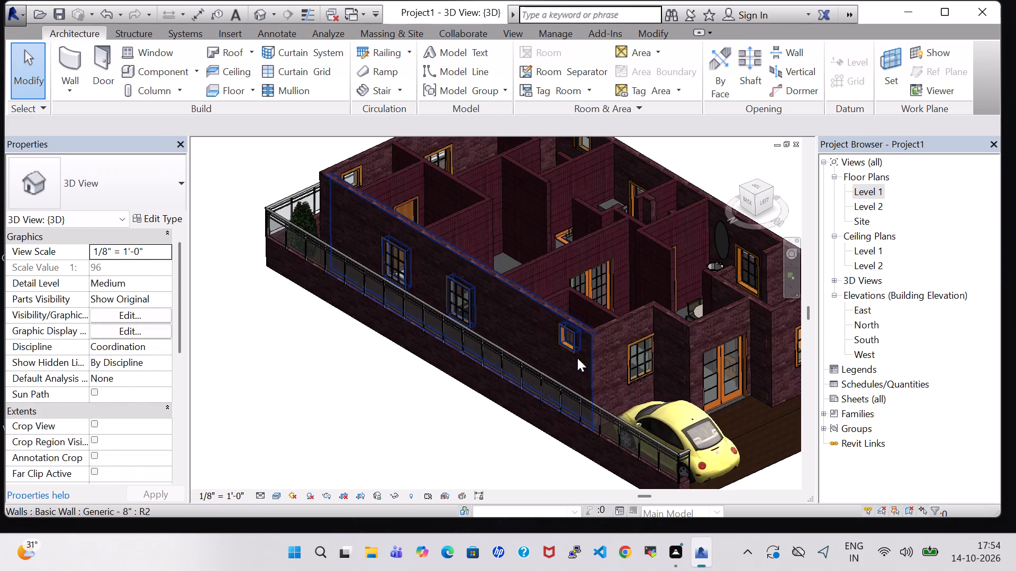
pyautogui.keyDown('shift'); pyautogui.moveTo(382, 408); pyautogui.dragTo(464, 467, button='middle'); pyautogui.keyUp('shift')
pyautogui.moveTo(576, 356); pyautogui.dragTo(544, 542, button='middle')
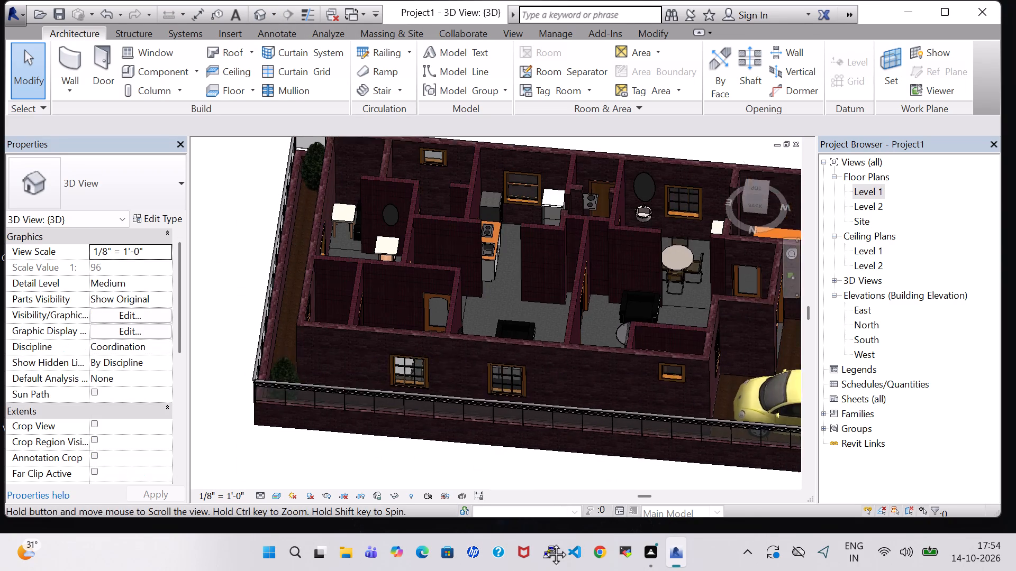
pyautogui.moveTo(544, 542); pyautogui.dragTo(542, 547, button='middle')
pyautogui.moveTo(663, 362); pyautogui.dragTo(546, 376, button='middle')
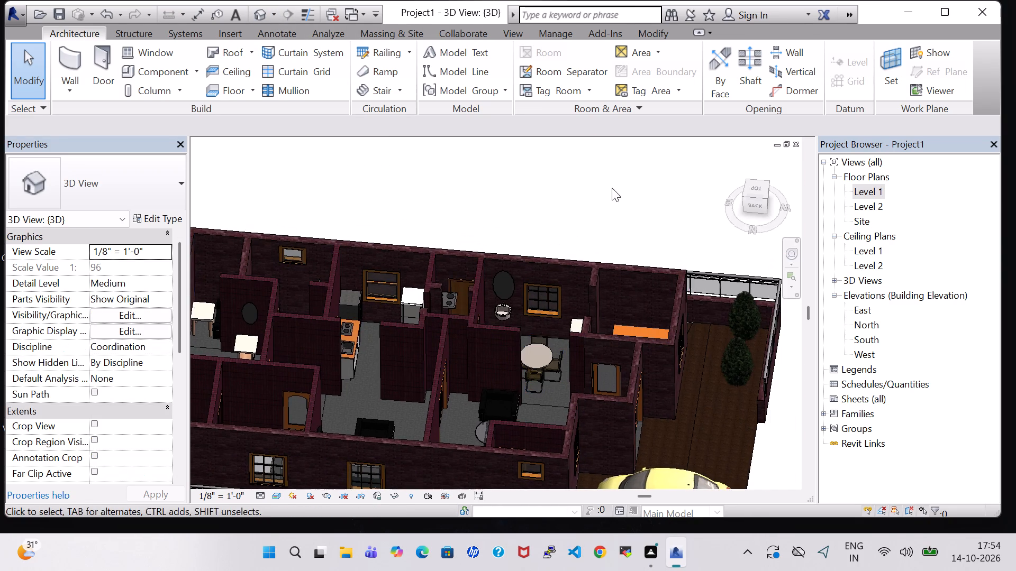
pyautogui.keyDown('shift'); pyautogui.moveTo(612, 188); pyautogui.dragTo(623, 243, button='middle'); pyautogui.keyUp('shift')
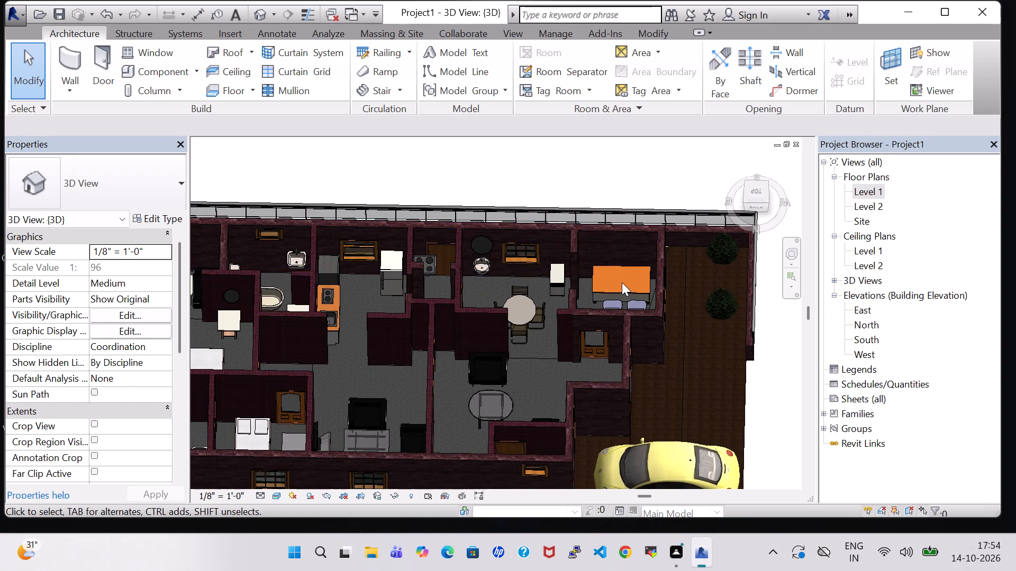
# Rotate the 60" x 30" desk in the drawing room by 180 degrees.
pyautogui.click(627, 290)
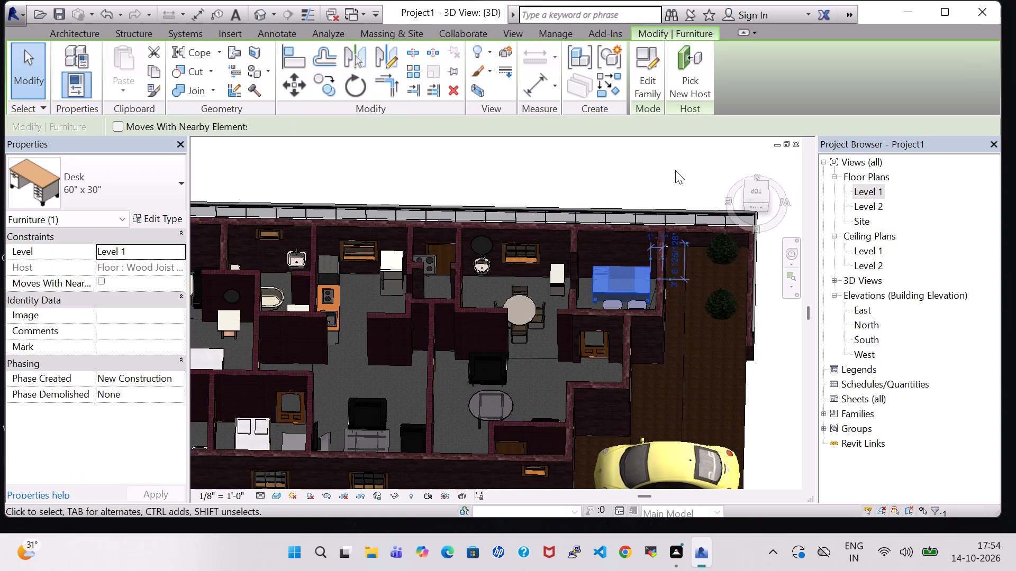
pyautogui.press('space')
pyautogui.press('space')
pyautogui.click(664, 167)
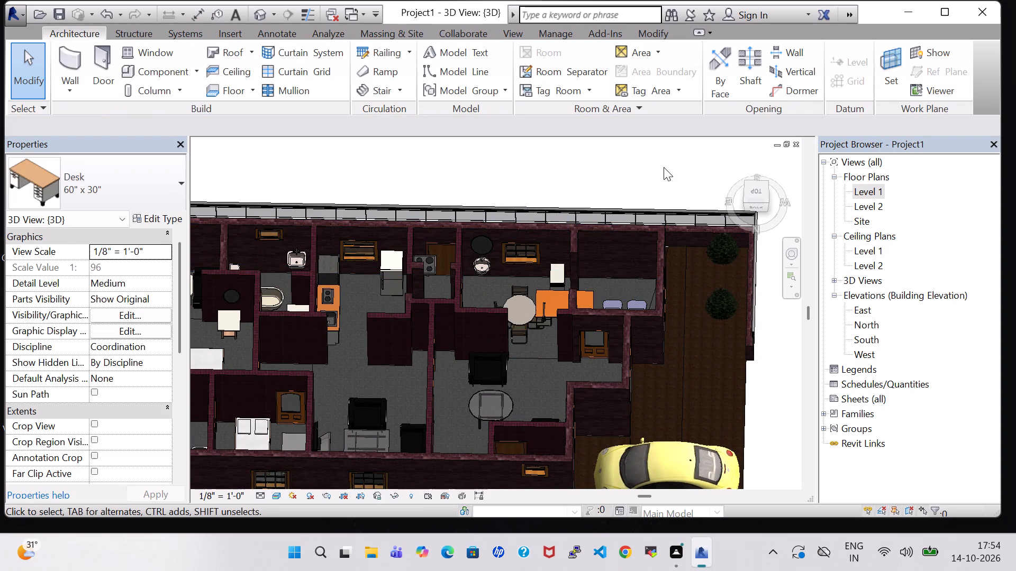
# Move the rotated desk back into the drawing room, against the side passage wall and in front of the two desk chairs.
pyautogui.press('Up')
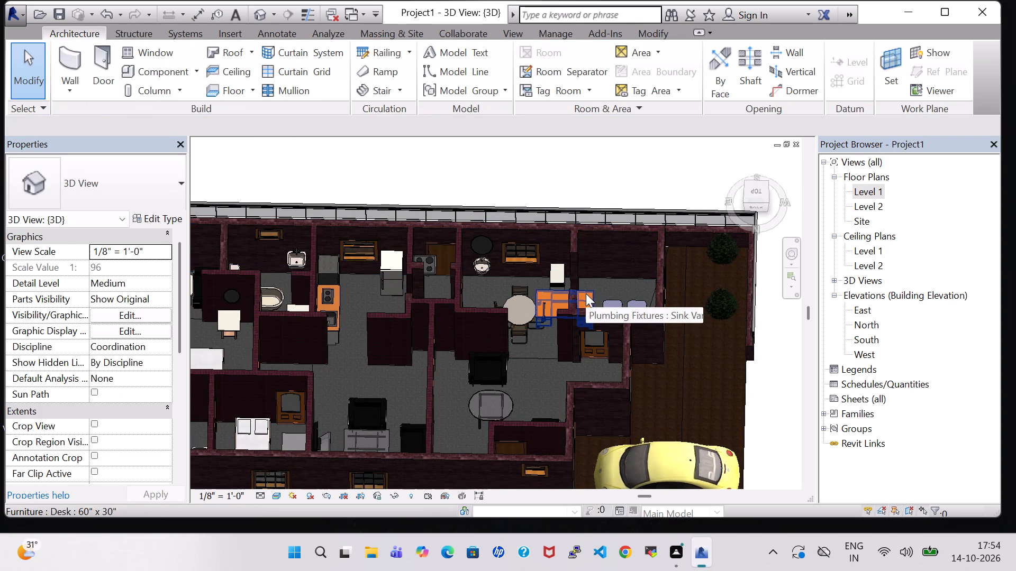
pyautogui.press('Up')
pyautogui.press('Up')
pyautogui.press('Up')
pyautogui.press('Up')
pyautogui.press('Right')
pyautogui.press('Right')
pyautogui.press('Right')
pyautogui.press('Right')
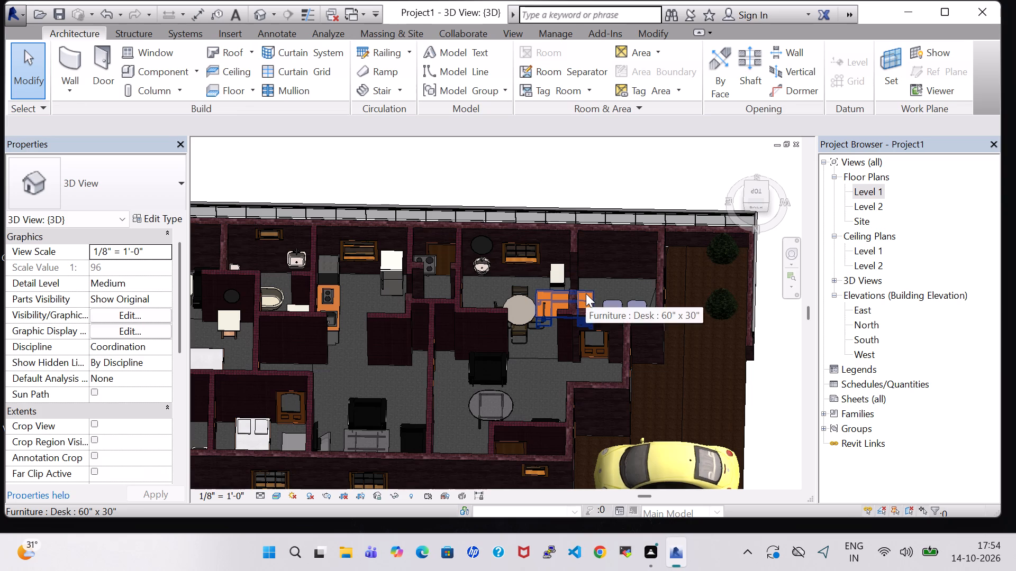
pyautogui.click(633, 181)
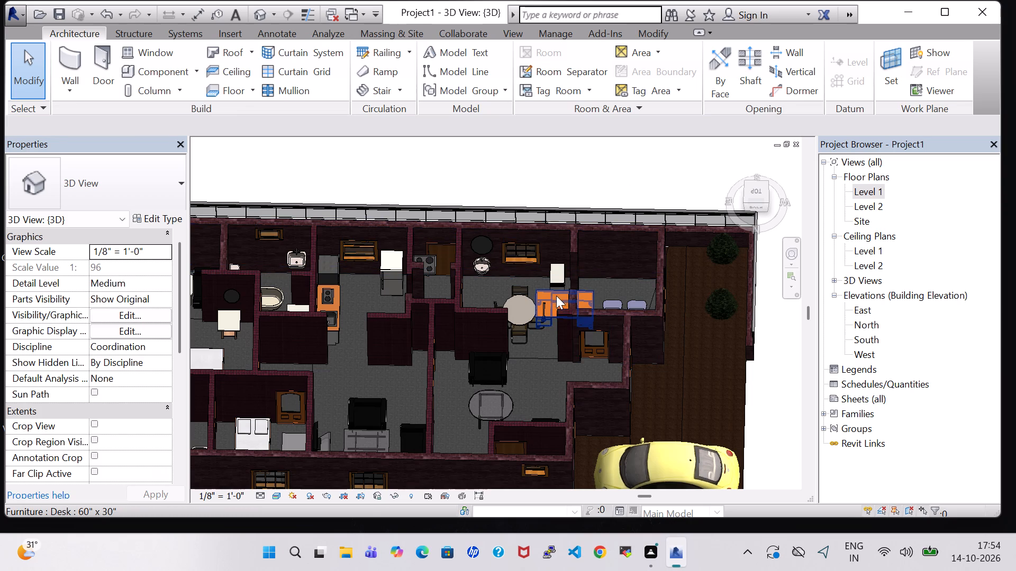
pyautogui.click(555, 291)
pyautogui.press('Right')
pyautogui.press('Right')
pyautogui.press('Right')
pyautogui.press('Right')
pyautogui.press('Right')
pyautogui.press('Right')
pyautogui.press('Right')
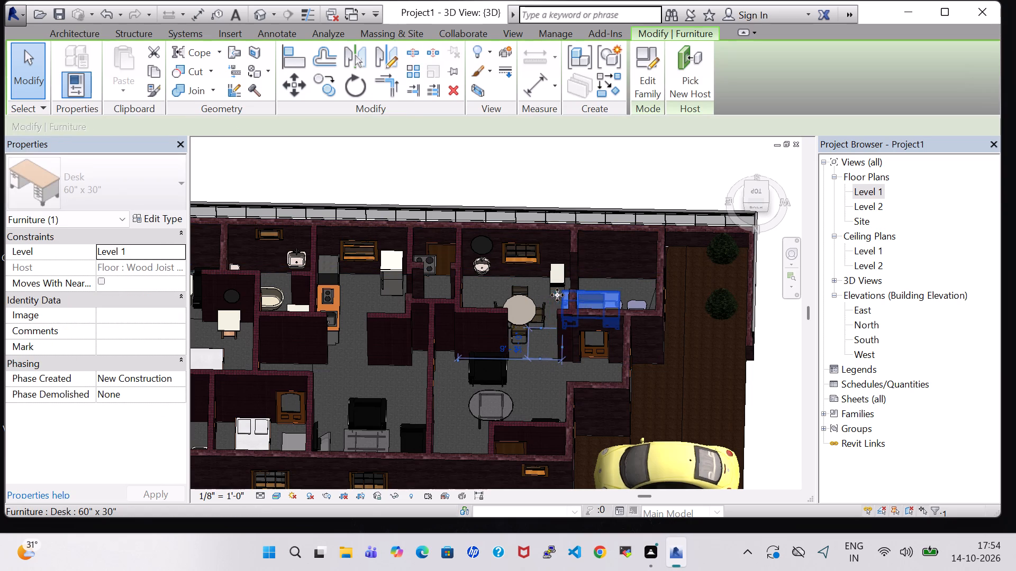
pyautogui.press('Right')
pyautogui.press('Right')
pyautogui.press('Right')
pyautogui.press('Right')
pyautogui.press('Right')
pyautogui.press('Right')
pyautogui.press('Right')
pyautogui.press('Up')
pyautogui.press('Up')
pyautogui.press('Up')
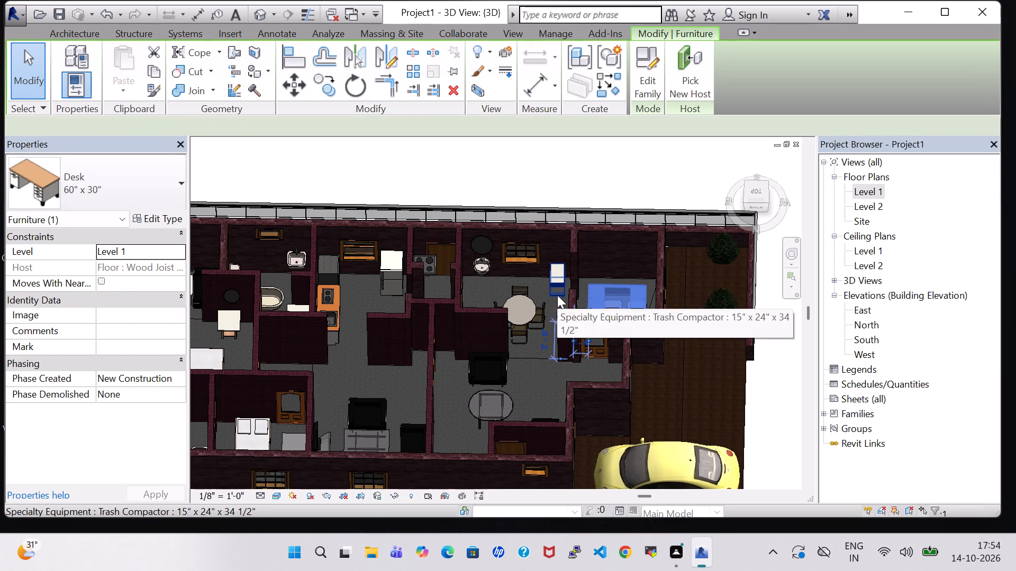
pyautogui.press('Up')
pyautogui.press('Up')
pyautogui.press('Up')
pyautogui.press('Up')
pyautogui.press('Up')
pyautogui.press('Up')
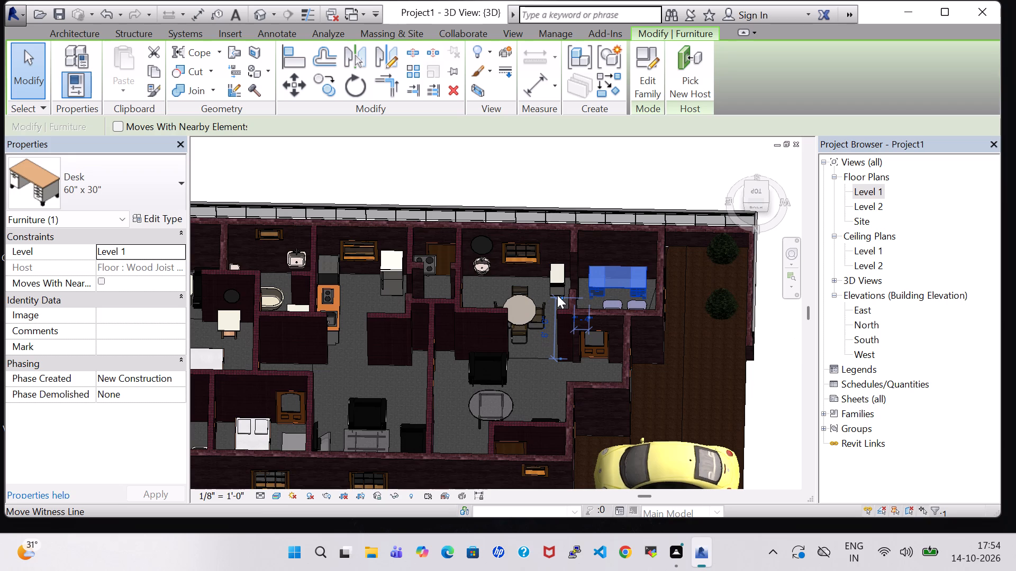
pyautogui.click(608, 167)
# Move the desk chair on the dining side closer to the desk and towards the middle of its long edge.
pyautogui.keyDown('shift'); pyautogui.moveTo(655, 172); pyautogui.dragTo(655, 158, button='middle'); pyautogui.keyUp('shift')
pyautogui.moveTo(655, 161); pyautogui.dragTo(655, 156, button='middle')
pyautogui.moveTo(655, 156); pyautogui.dragTo(664, 202, button='middle')
pyautogui.scroll(4, 665, 202)
pyautogui.moveTo(642, 232); pyautogui.dragTo(575, 167, button='middle')
pyautogui.moveTo(575, 167); pyautogui.dragTo(587, 248, button='middle')
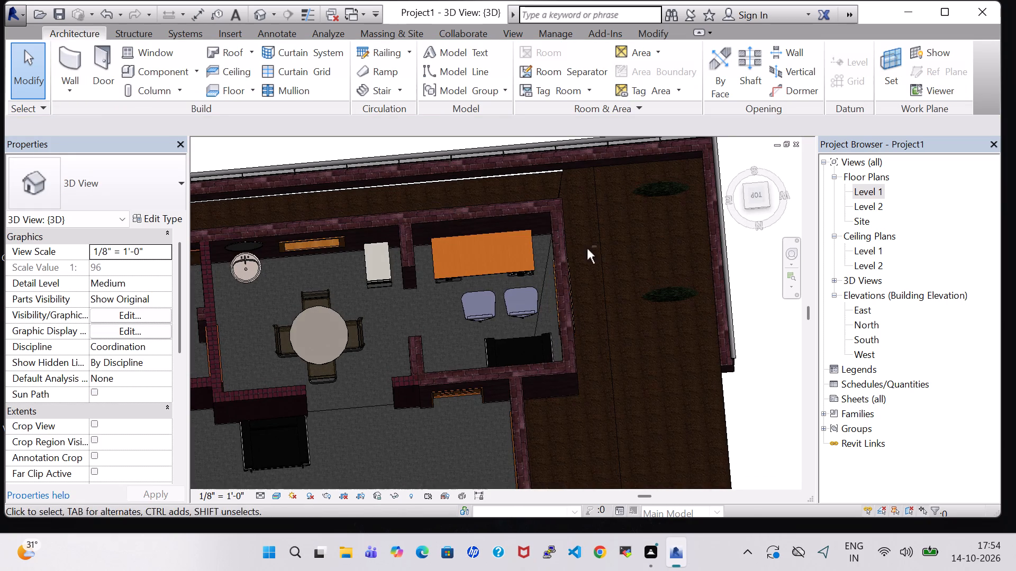
pyautogui.click(482, 294)
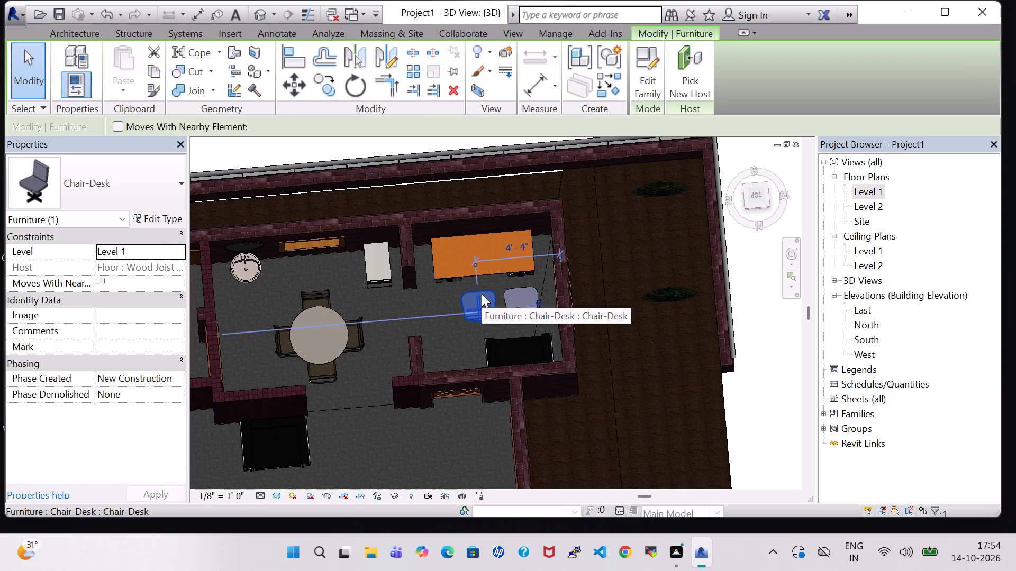
pyautogui.press('Up')
pyautogui.press('Up')
pyautogui.press('Up')
pyautogui.press('Up')
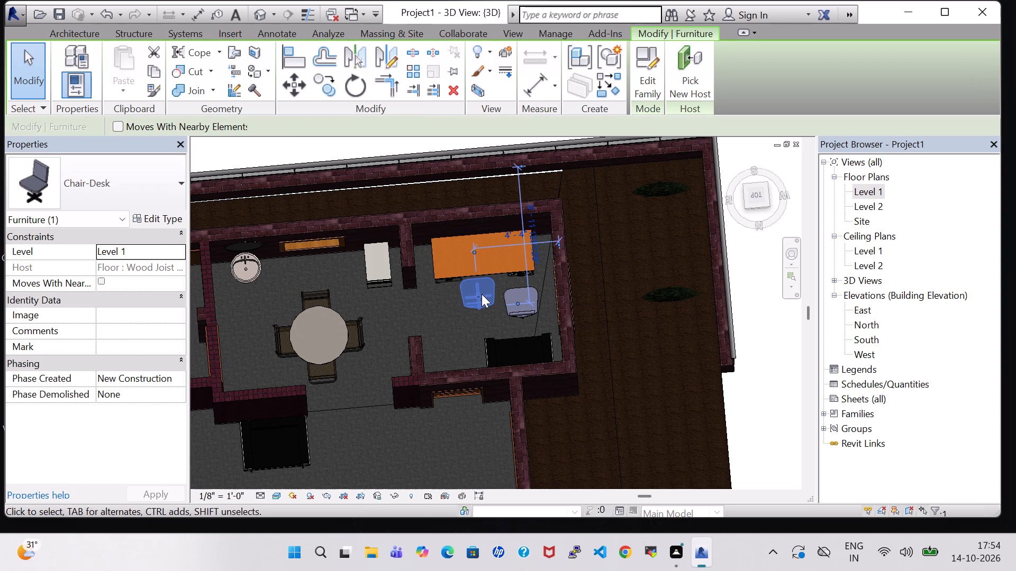
pyautogui.press('Right')
pyautogui.press('Right')
pyautogui.press('Right')
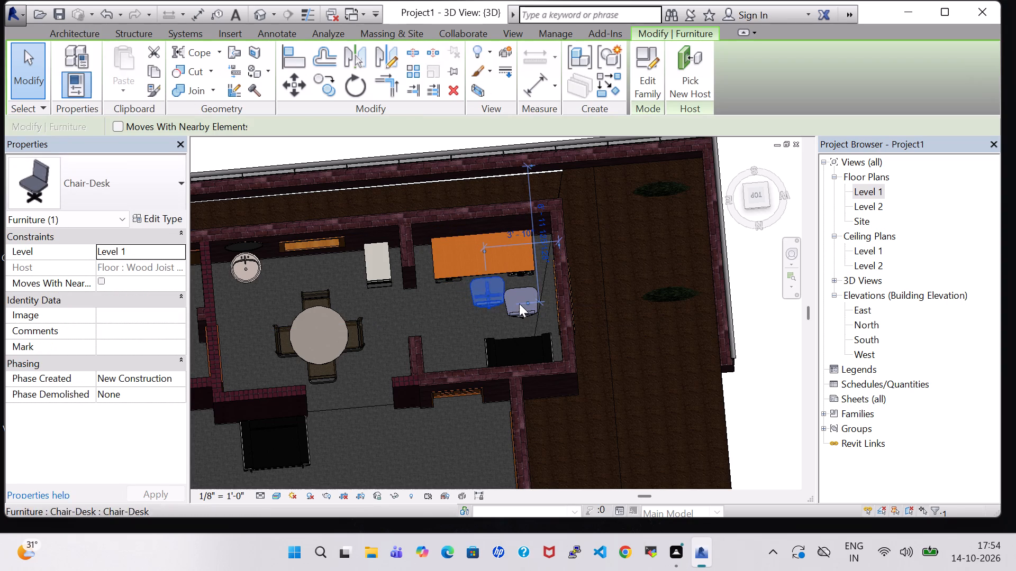
# Delete the second desk chair in the drawing room.
pyautogui.click(524, 314)
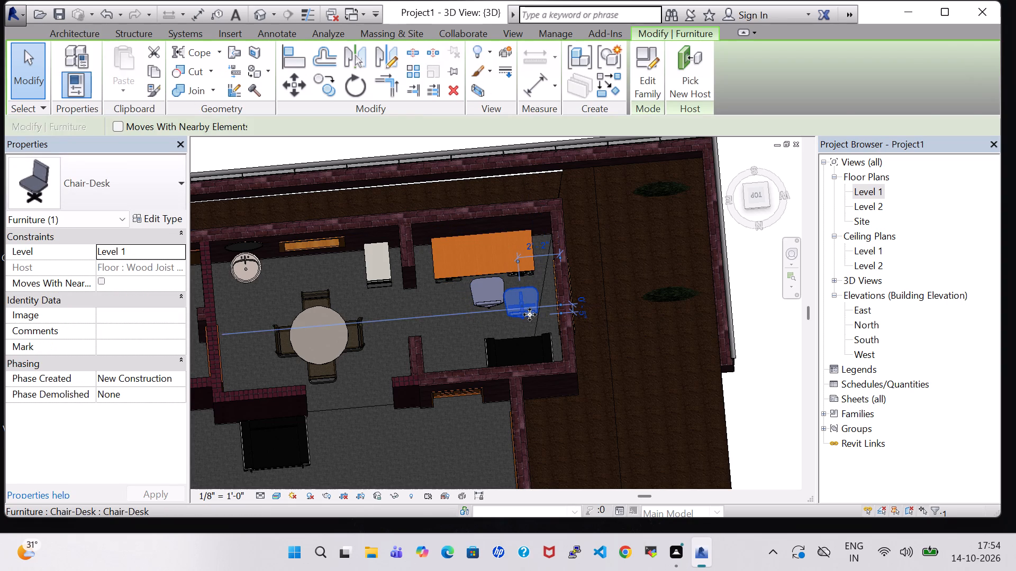
pyautogui.press('Delete')
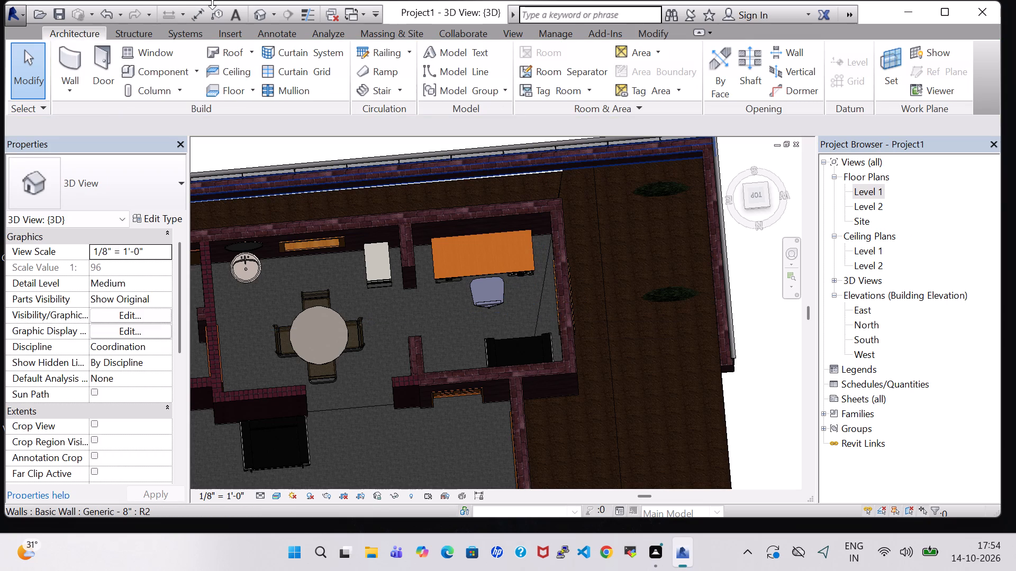
# Review the drawing room's furniture in the Level 1 plan, and examine the drawing, dining and lobby areas in 3D.
pyautogui.click(267, 12)
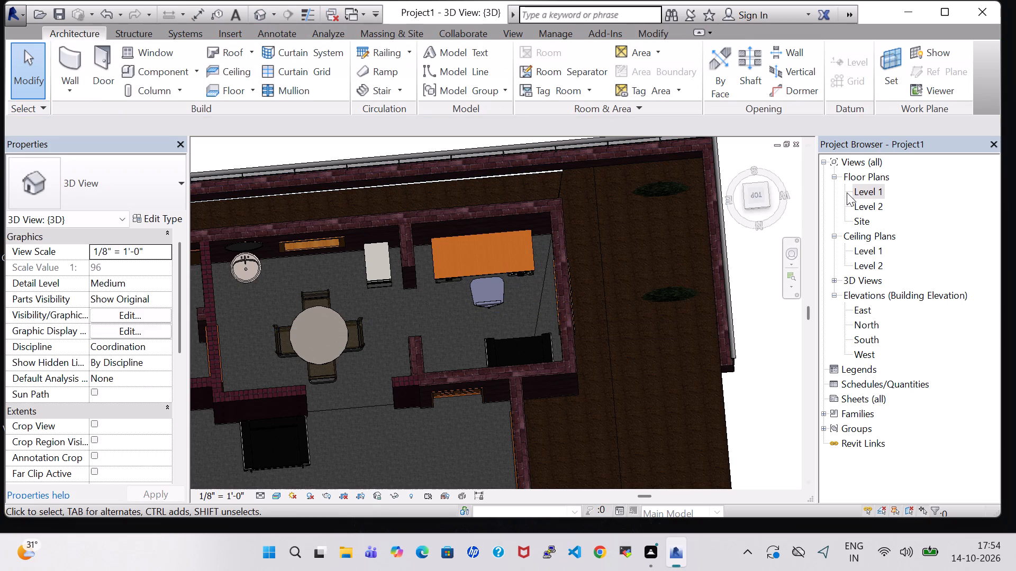
pyautogui.doubleClick(872, 192)
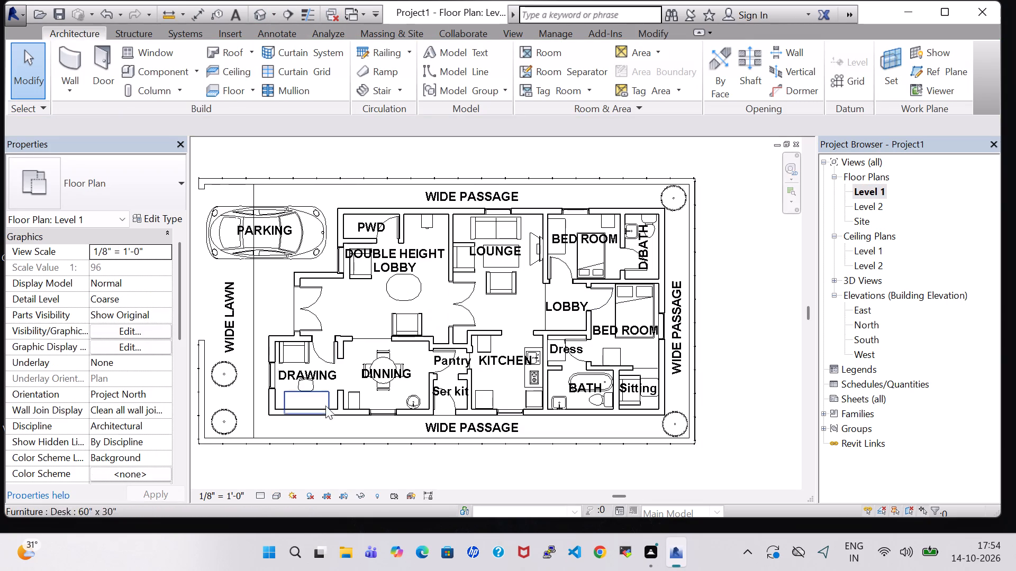
pyautogui.click(258, 9)
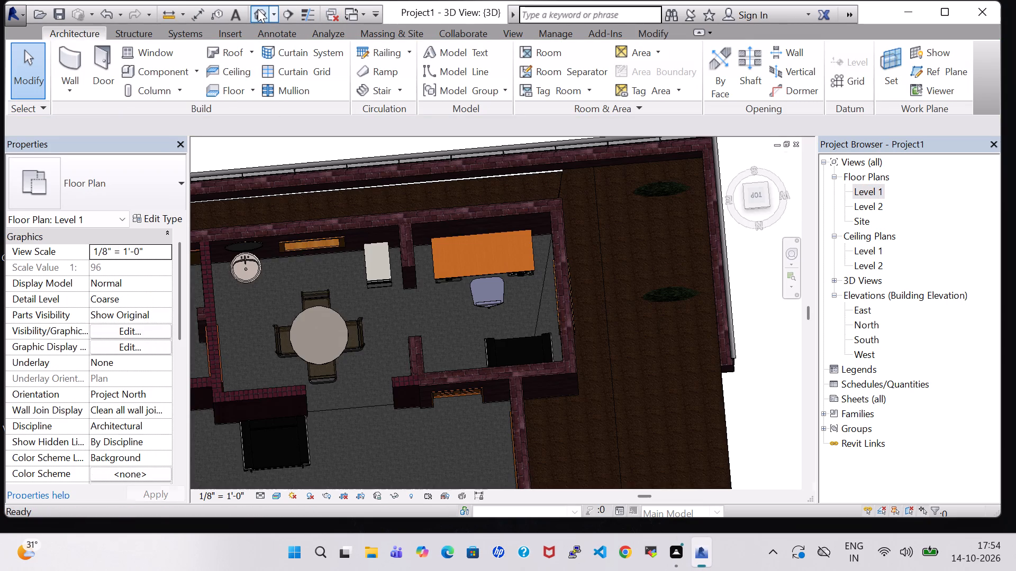
pyautogui.keyDown('shift'); pyautogui.moveTo(452, 455); pyautogui.dragTo(452, 401, button='middle'); pyautogui.keyUp('shift')
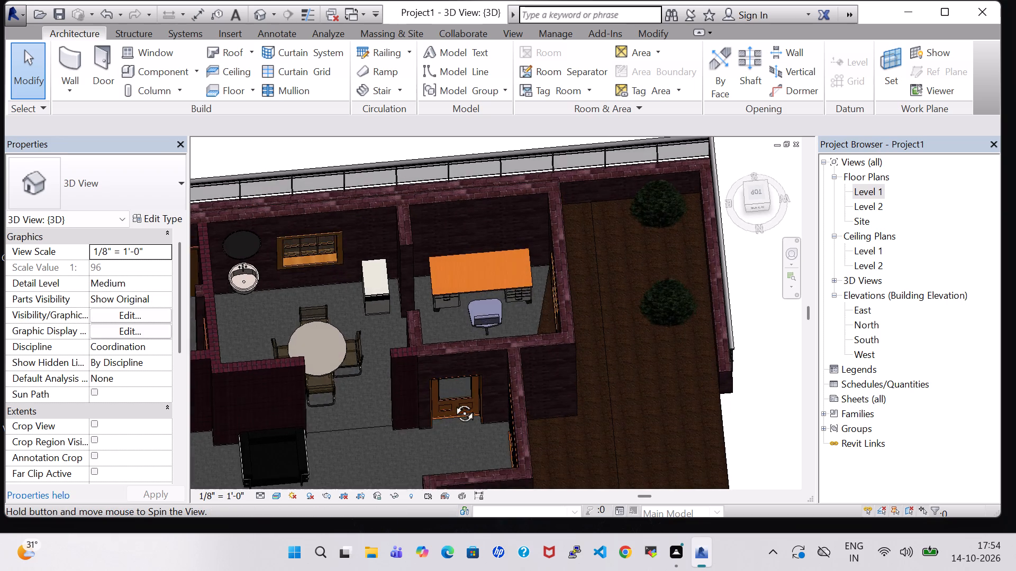
pyautogui.keyDown('shift'); pyautogui.moveTo(452, 401); pyautogui.dragTo(452, 388, button='middle'); pyautogui.keyUp('shift')
pyautogui.keyDown('shift'); pyautogui.moveTo(446, 445); pyautogui.dragTo(446, 428, button='middle'); pyautogui.keyUp('shift')
pyautogui.keyDown('shift'); pyautogui.moveTo(342, 432); pyautogui.dragTo(371, 443, button='middle'); pyautogui.keyUp('shift')
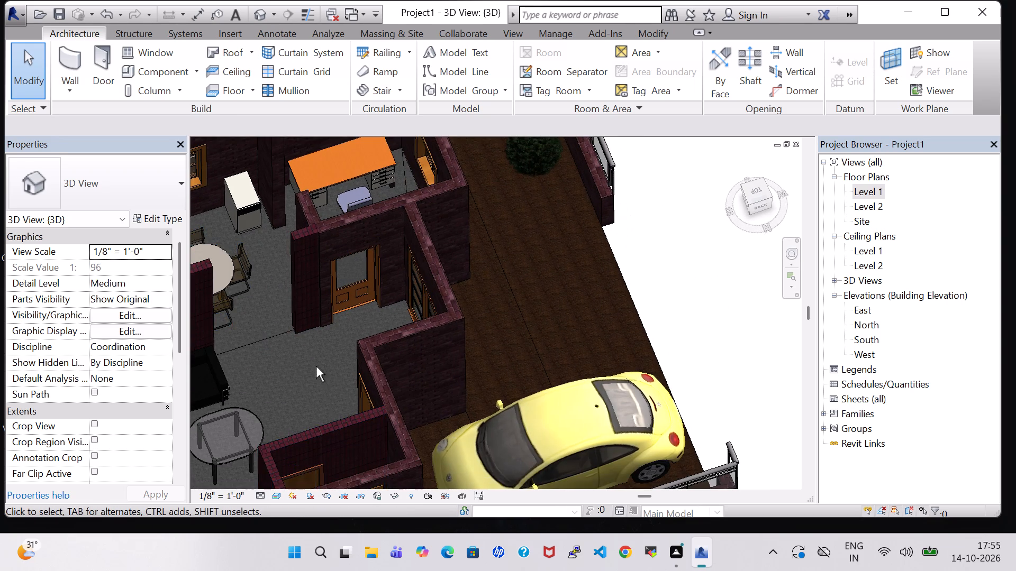
pyautogui.keyDown('shift'); pyautogui.moveTo(316, 366); pyautogui.dragTo(348, 371, button='middle'); pyautogui.keyUp('shift')
pyautogui.moveTo(214, 278); pyautogui.dragTo(428, 334, button='middle')
pyautogui.keyDown('shift'); pyautogui.moveTo(355, 308); pyautogui.dragTo(397, 323, button='middle'); pyautogui.keyUp('shift')
pyautogui.moveTo(220, 244); pyautogui.dragTo(554, 318, button='middle')
pyautogui.keyDown('shift'); pyautogui.moveTo(403, 198); pyautogui.dragTo(442, 209, button='middle'); pyautogui.keyUp('shift')
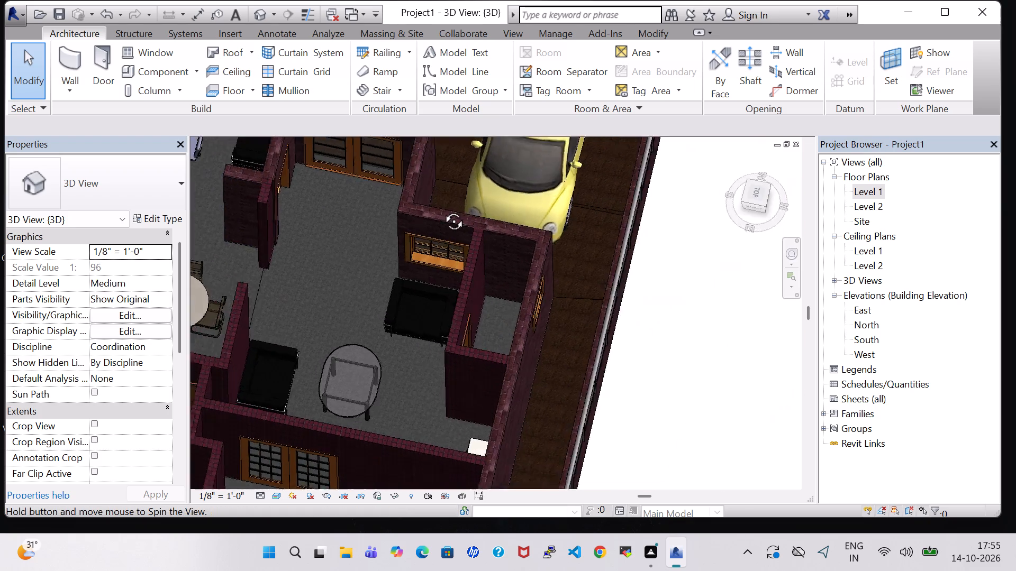
pyautogui.keyDown('shift'); pyautogui.moveTo(442, 209); pyautogui.dragTo(454, 214, button='middle'); pyautogui.keyUp('shift')
pyautogui.moveTo(279, 251); pyautogui.dragTo(652, 288, button='middle')
pyautogui.keyDown('shift'); pyautogui.middleClick(483, 243); pyautogui.keyUp('shift')
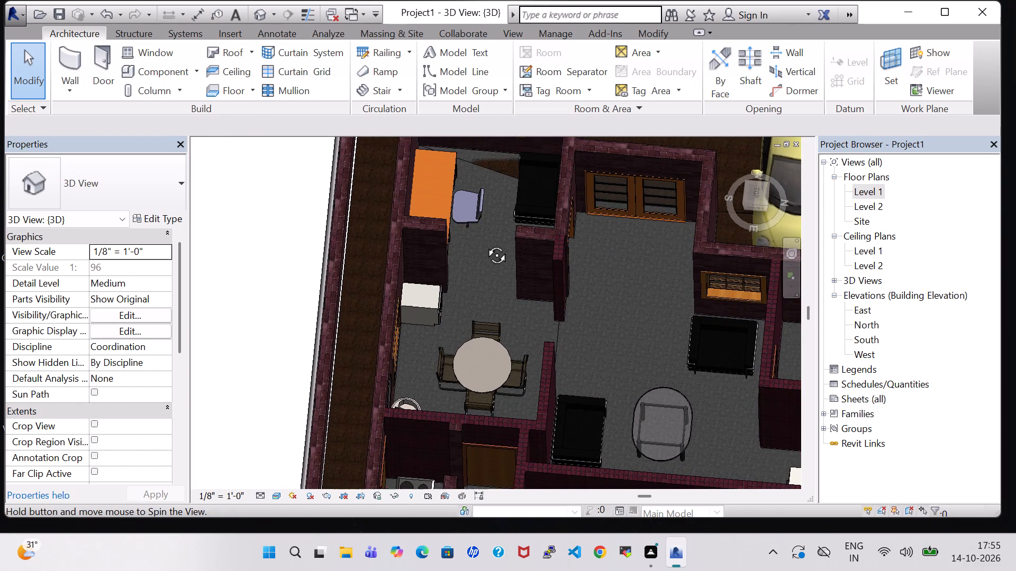
pyautogui.keyDown('shift'); pyautogui.moveTo(457, 255); pyautogui.dragTo(472, 261, button='middle'); pyautogui.keyUp('shift')
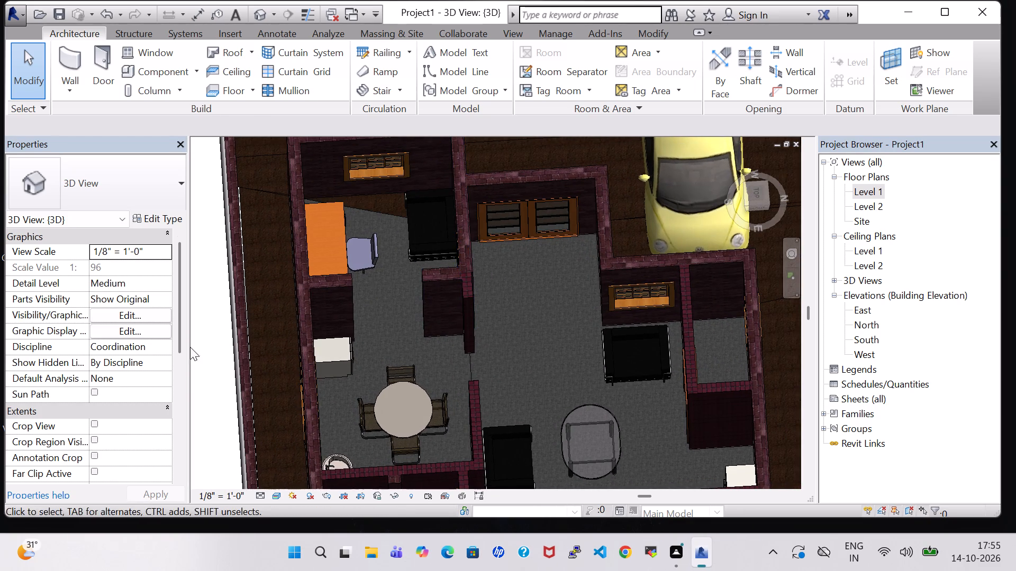
pyautogui.scroll(-2, 411, 335)
pyautogui.keyDown('shift'); pyautogui.moveTo(542, 356); pyautogui.dragTo(506, 301, button='middle'); pyautogui.keyUp('shift')
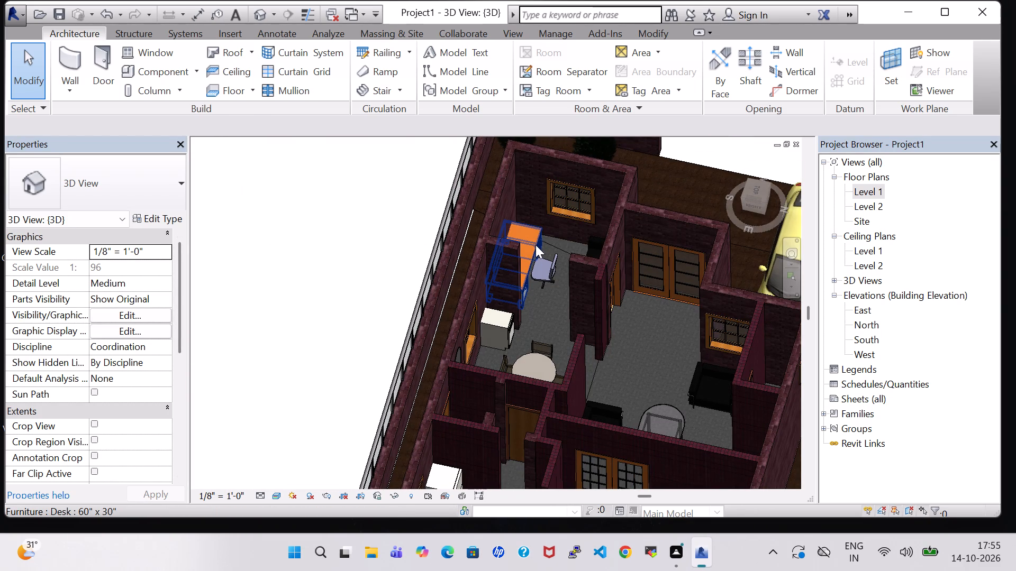
# View the type properties of the drawing room desk.
pyautogui.click(536, 244)
pyautogui.click(148, 219)
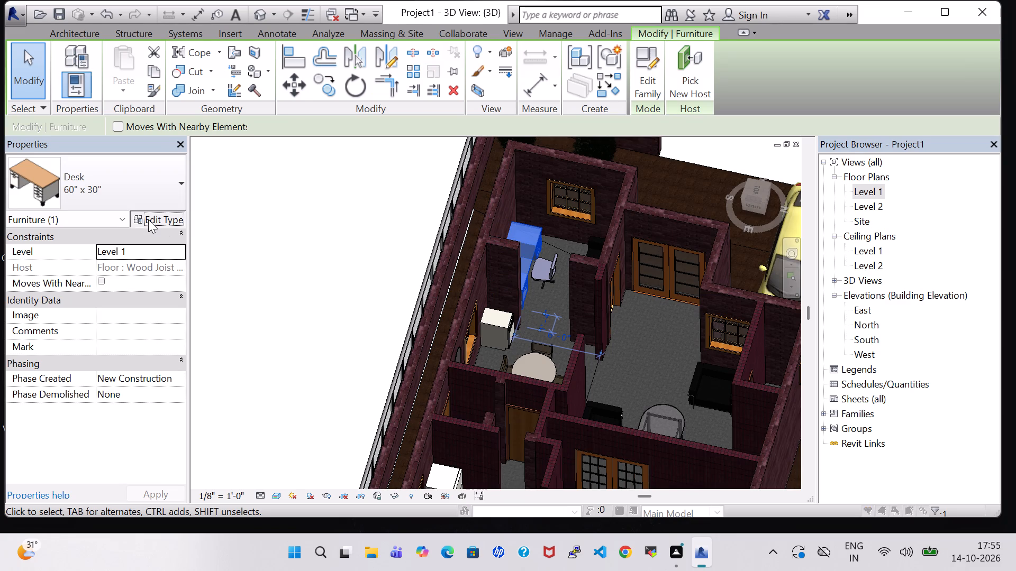
pyautogui.click(1007, 79)
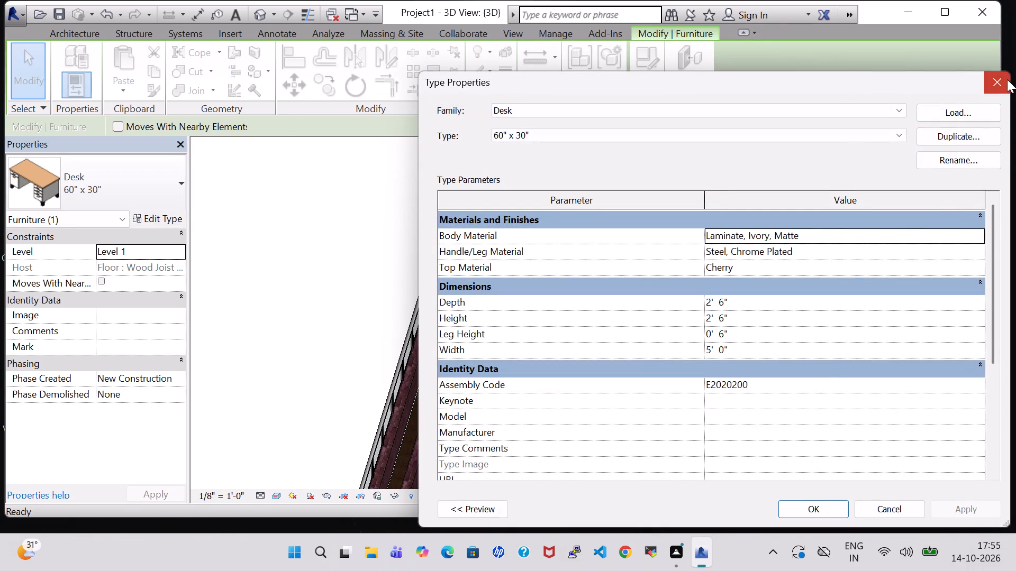
# Examine the whole house in 3D from the side boundary and the front entrance with its parking and trees.
pyautogui.scroll(-3, 688, 351)
pyautogui.keyDown('shift'); pyautogui.moveTo(651, 364); pyautogui.dragTo(610, 288, button='middle'); pyautogui.keyUp('shift')
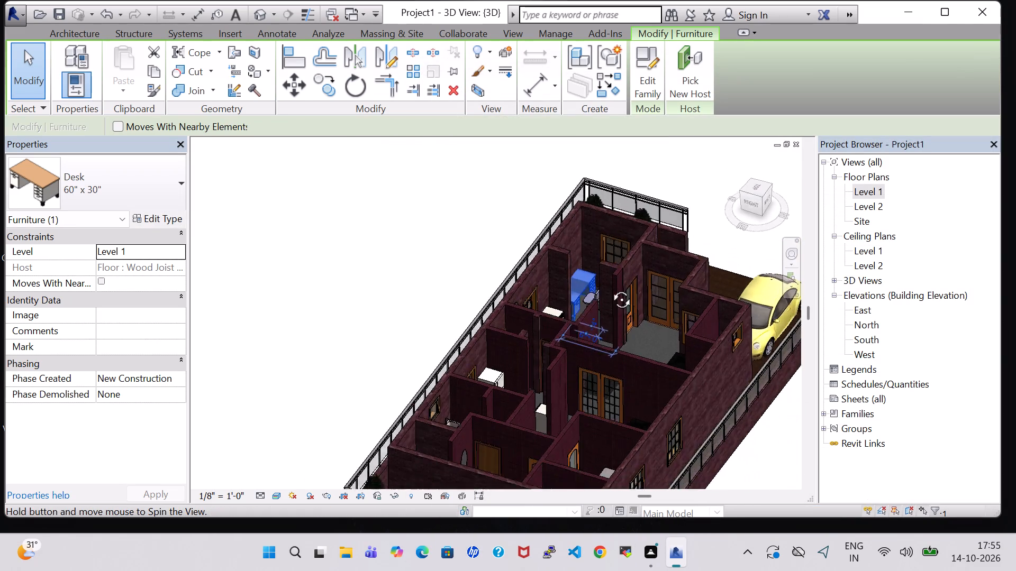
pyautogui.keyDown('shift'); pyautogui.moveTo(610, 288); pyautogui.dragTo(546, 268, button='middle'); pyautogui.keyUp('shift')
pyautogui.moveTo(743, 293); pyautogui.dragTo(697, 305, button='middle')
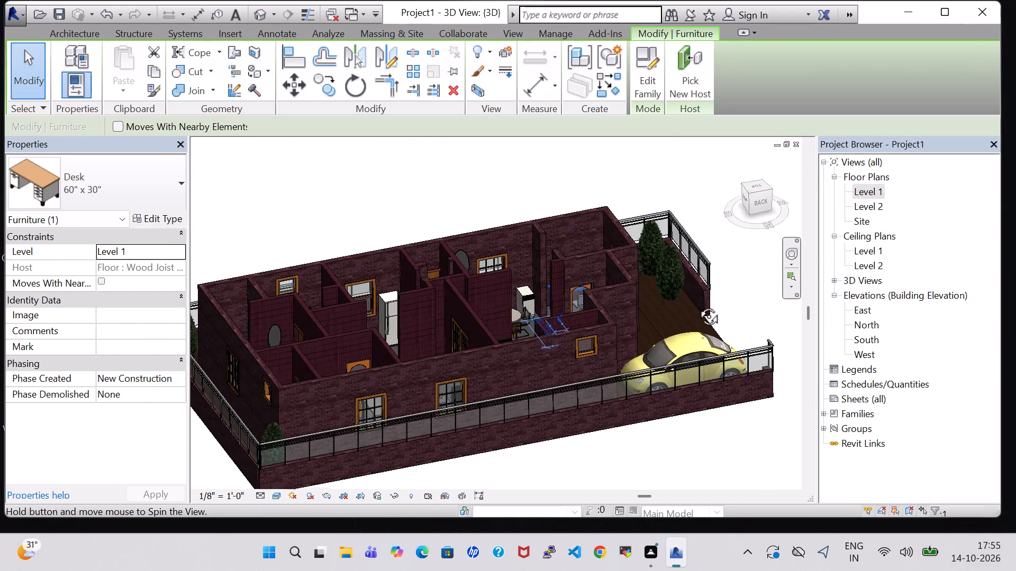
pyautogui.moveTo(697, 305); pyautogui.dragTo(518, 253, button='middle')
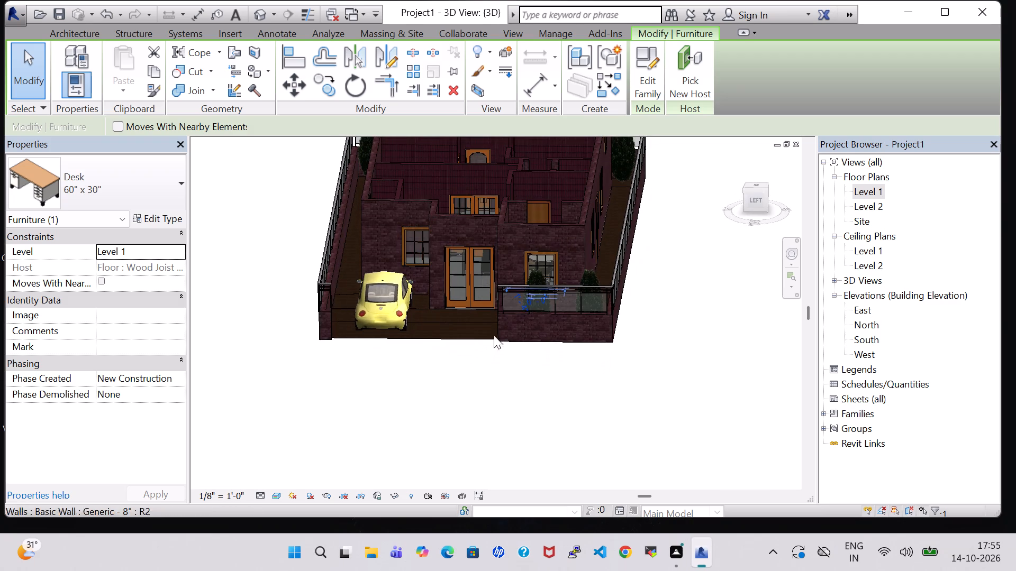
pyautogui.moveTo(486, 354); pyautogui.dragTo(539, 467, button='middle')
pyautogui.keyDown('shift'); pyautogui.moveTo(723, 404); pyautogui.dragTo(728, 346, button='middle'); pyautogui.keyUp('shift')
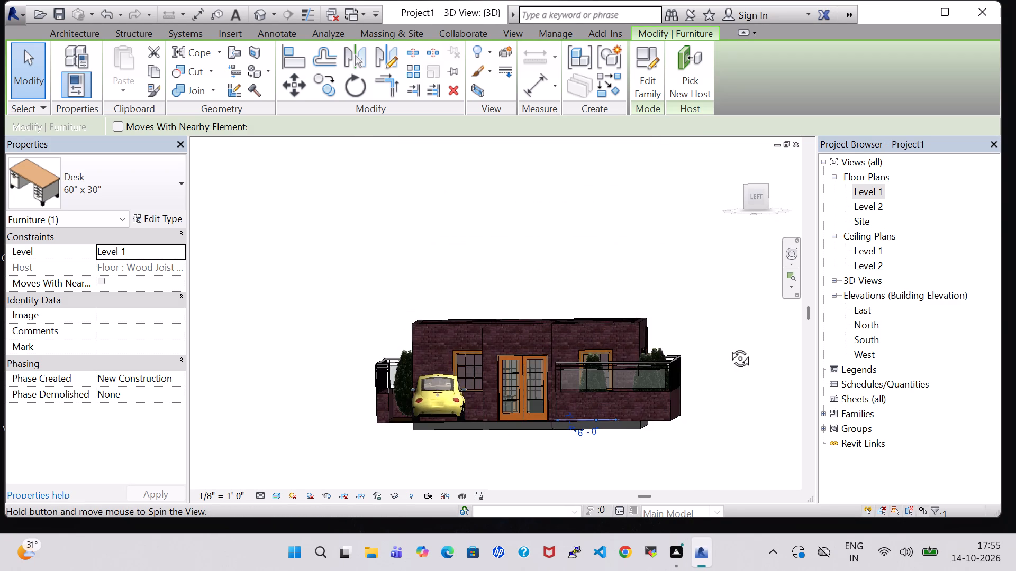
pyautogui.keyDown('shift'); pyautogui.moveTo(728, 346); pyautogui.dragTo(728, 387, button='middle'); pyautogui.keyUp('shift')
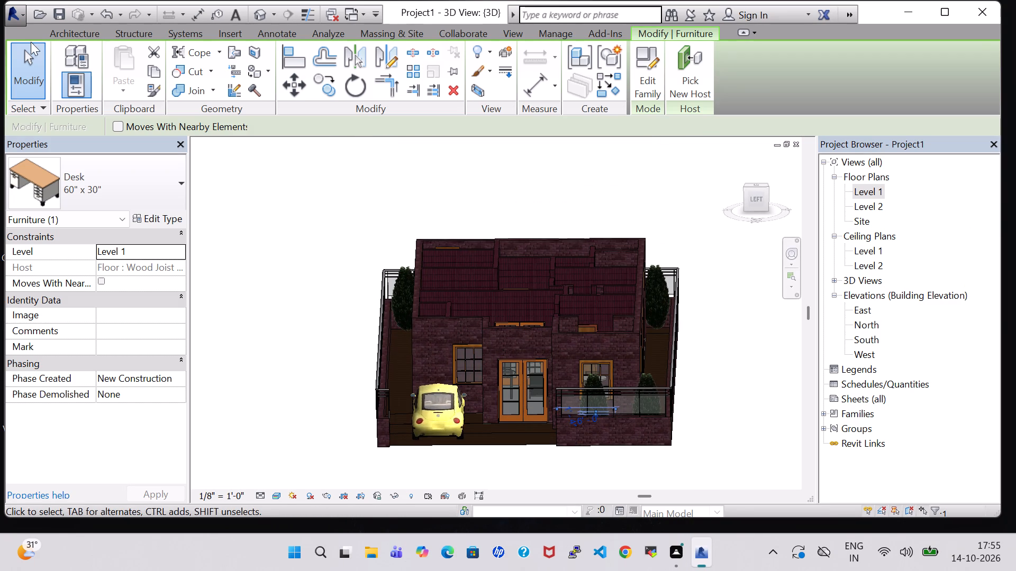
# Load the RPC Notebook Computer family from the US Imperial library's Entourage folder.
pyautogui.click(67, 27)
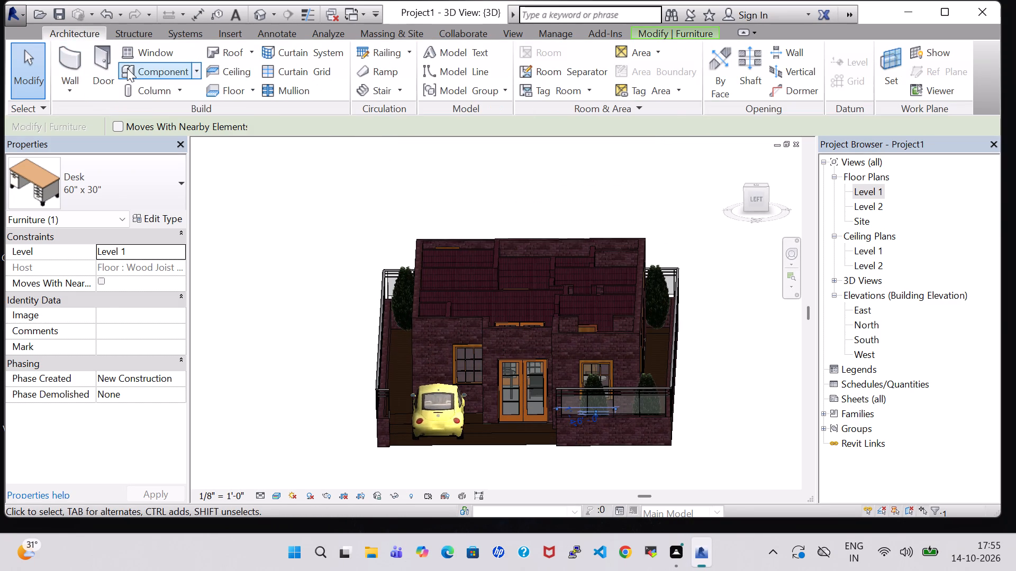
pyautogui.click(127, 68)
pyautogui.click(642, 82)
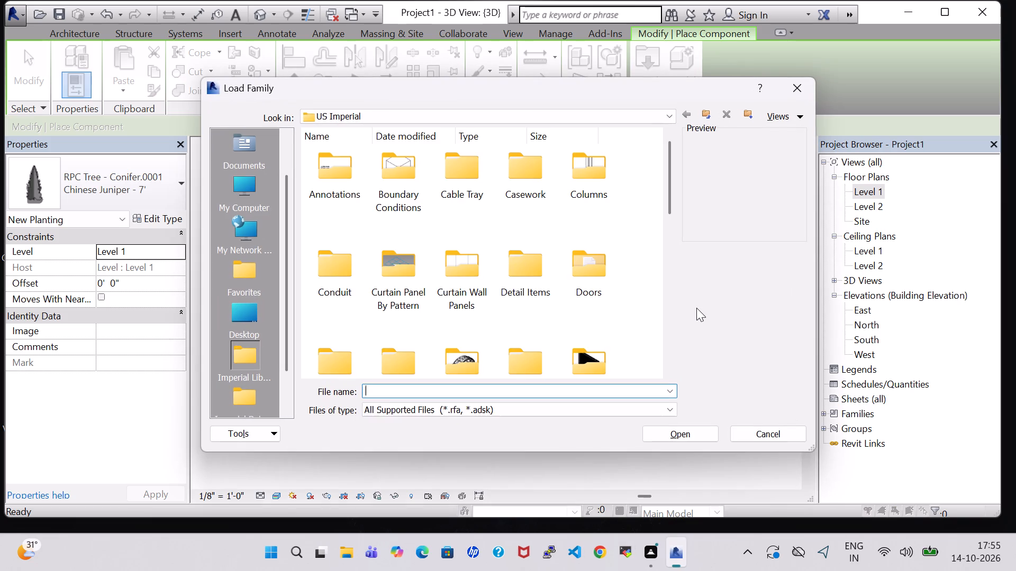
pyautogui.scroll(-1, 696, 309)
pyautogui.scroll(-1, 632, 322)
pyautogui.scroll(-1, 315, 261)
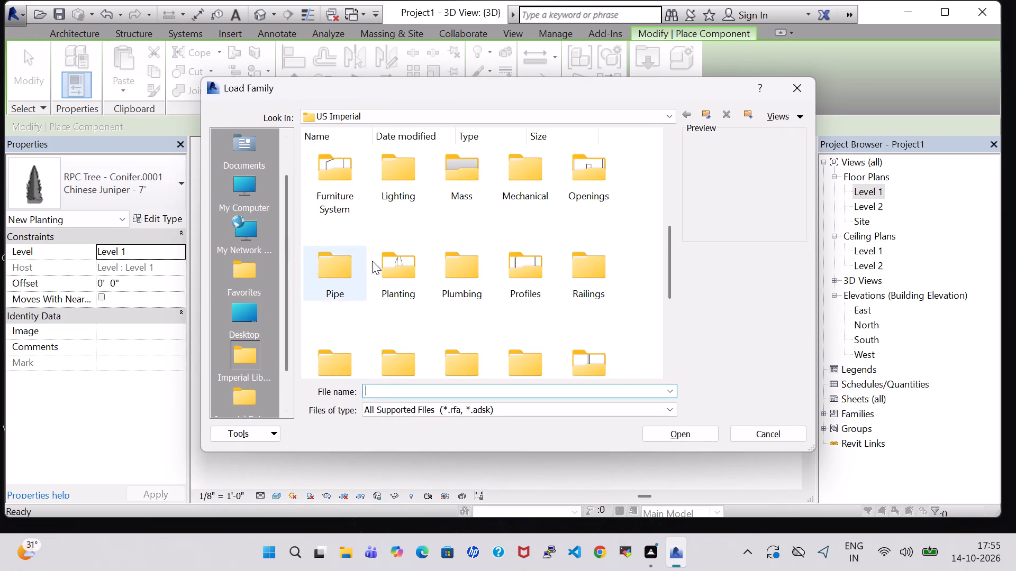
pyautogui.doubleClick(474, 188)
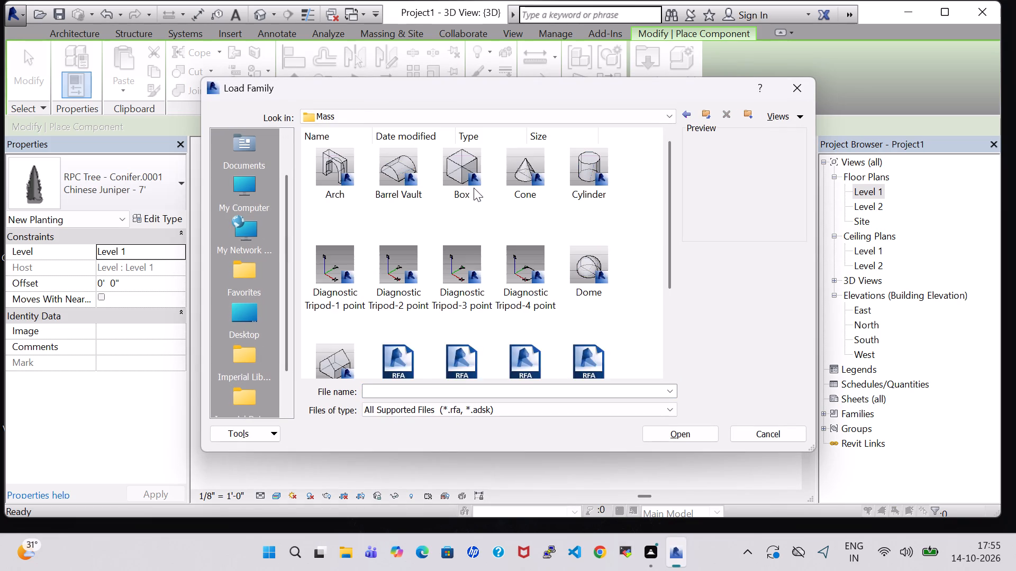
pyautogui.click(690, 110)
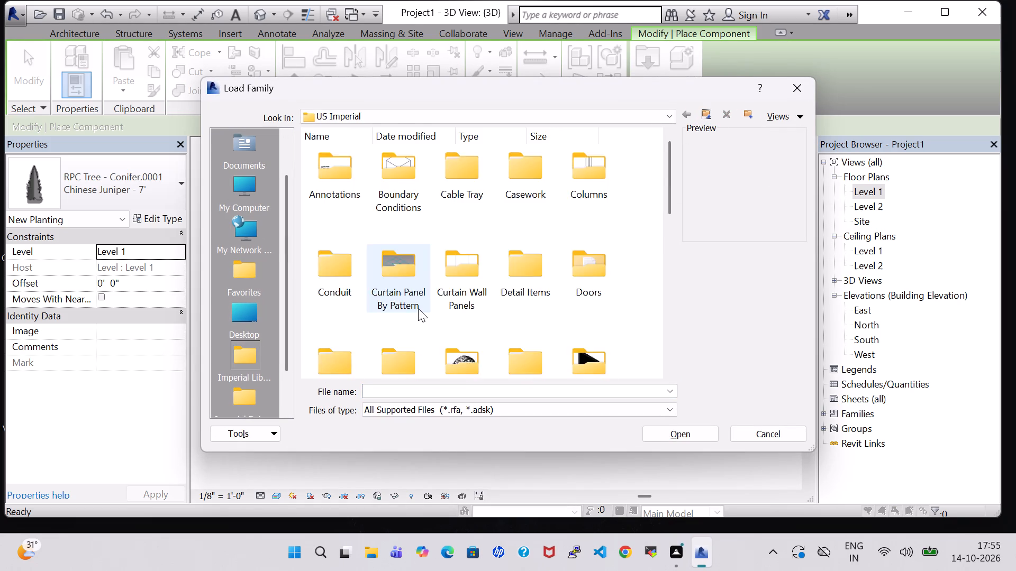
pyautogui.scroll(-1, 418, 308)
pyautogui.doubleClick(458, 245)
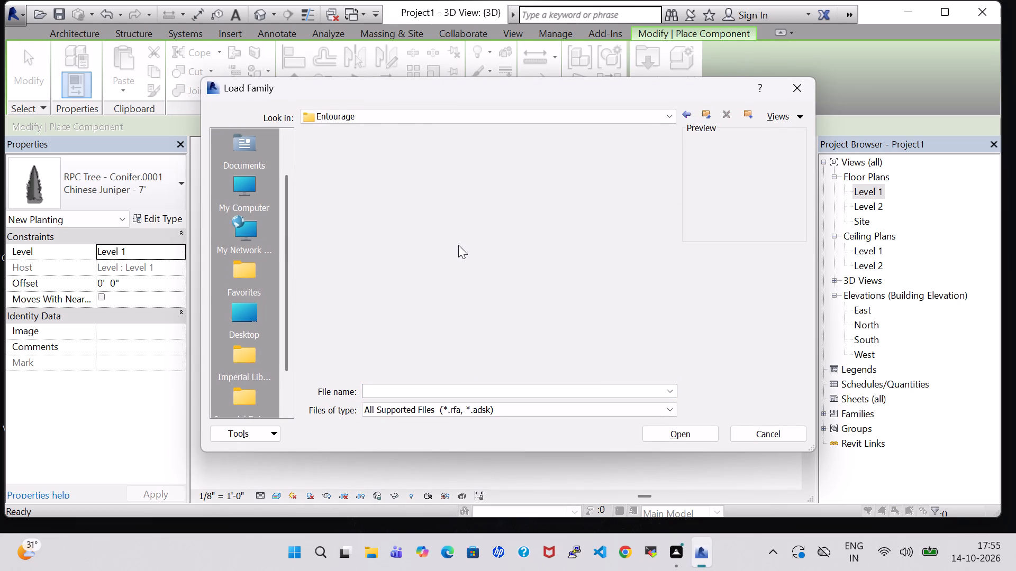
pyautogui.click(575, 197)
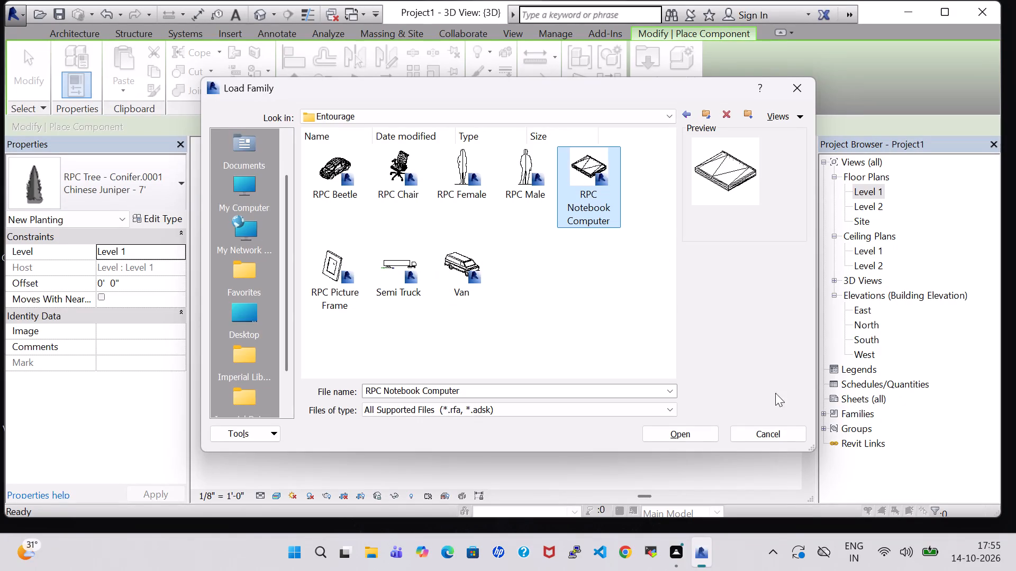
pyautogui.click(698, 436)
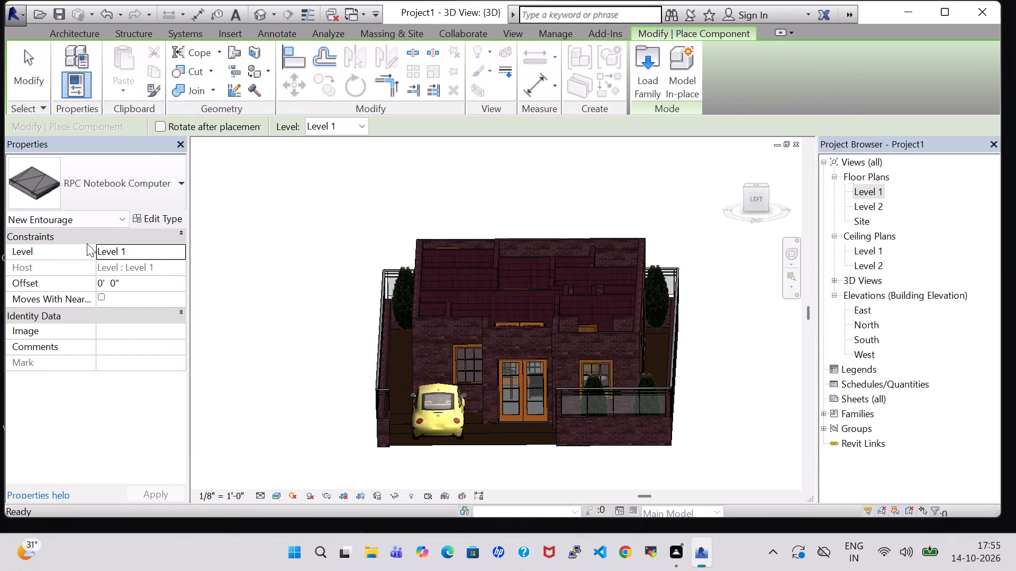
# Place two RPC Notebook Computers side by side on the drawing room desk in the Level 1 floor plan.
pyautogui.scroll(2, 348, 286)
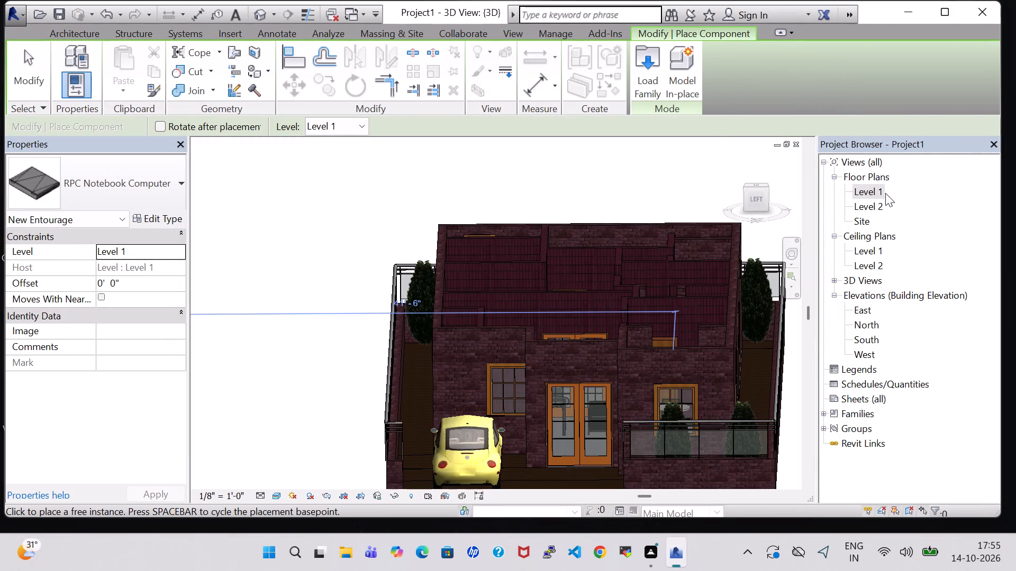
pyautogui.doubleClick(879, 192)
pyautogui.click(132, 66)
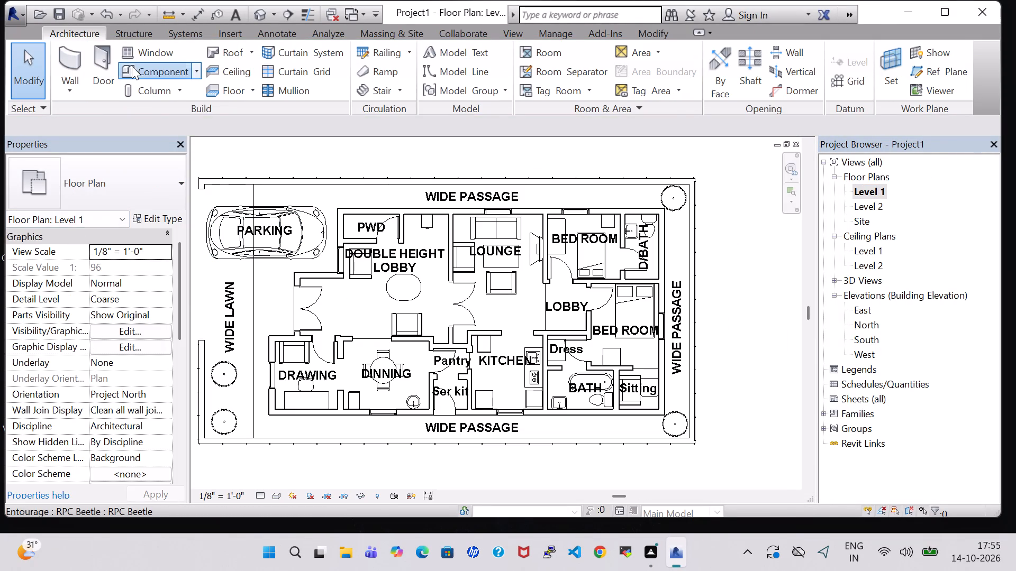
pyautogui.scroll(10, 546, 292)
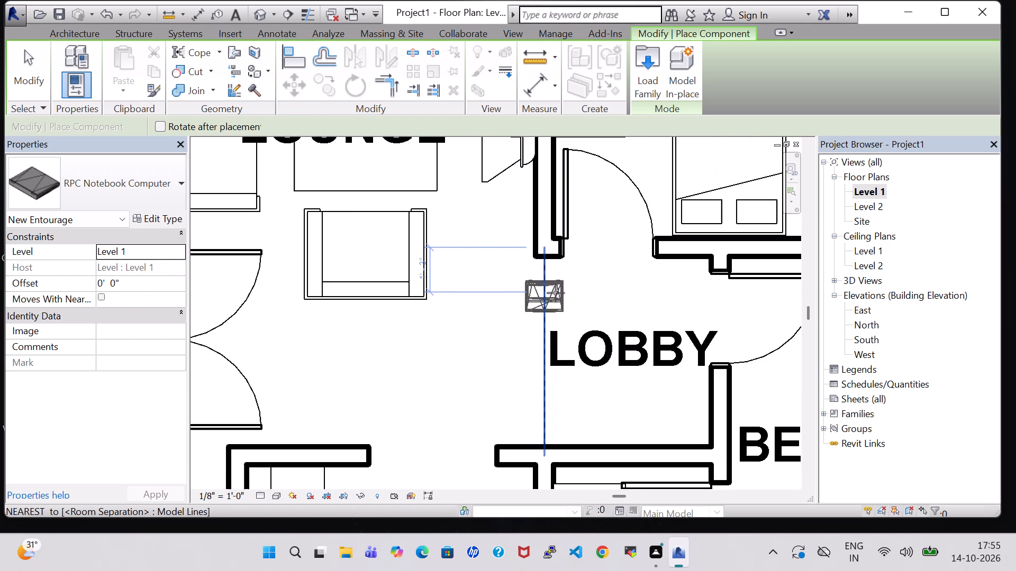
pyautogui.moveTo(617, 296); pyautogui.dragTo(511, 419, button='middle')
pyautogui.moveTo(613, 279); pyautogui.dragTo(565, 352, button='middle')
pyautogui.scroll(-3, 565, 352)
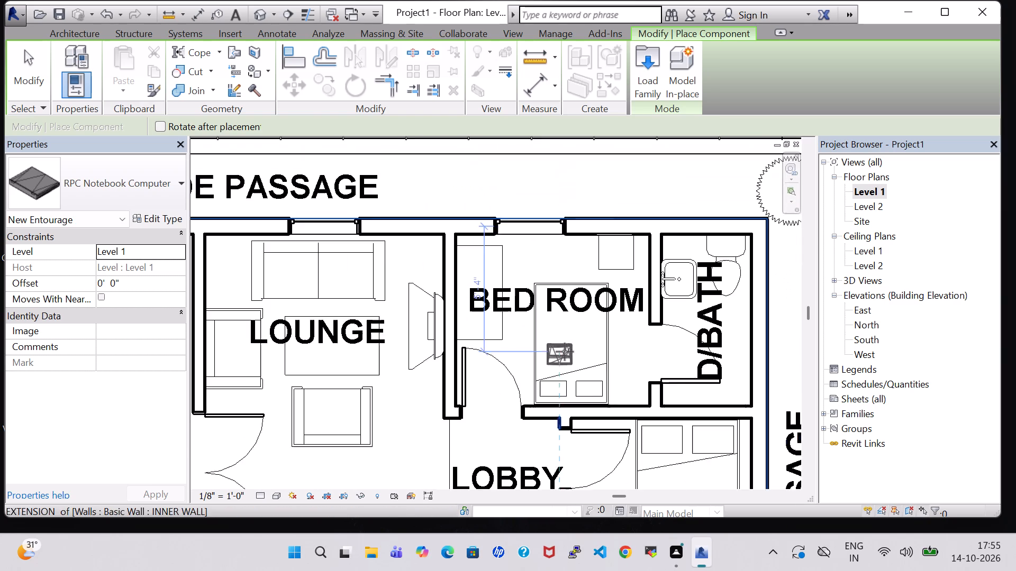
pyautogui.scroll(-2, 565, 352)
pyautogui.moveTo(565, 349); pyautogui.dragTo(610, 236, button='middle')
pyautogui.scroll(-1, 610, 236)
pyautogui.moveTo(461, 415); pyautogui.dragTo(485, 390, button='middle')
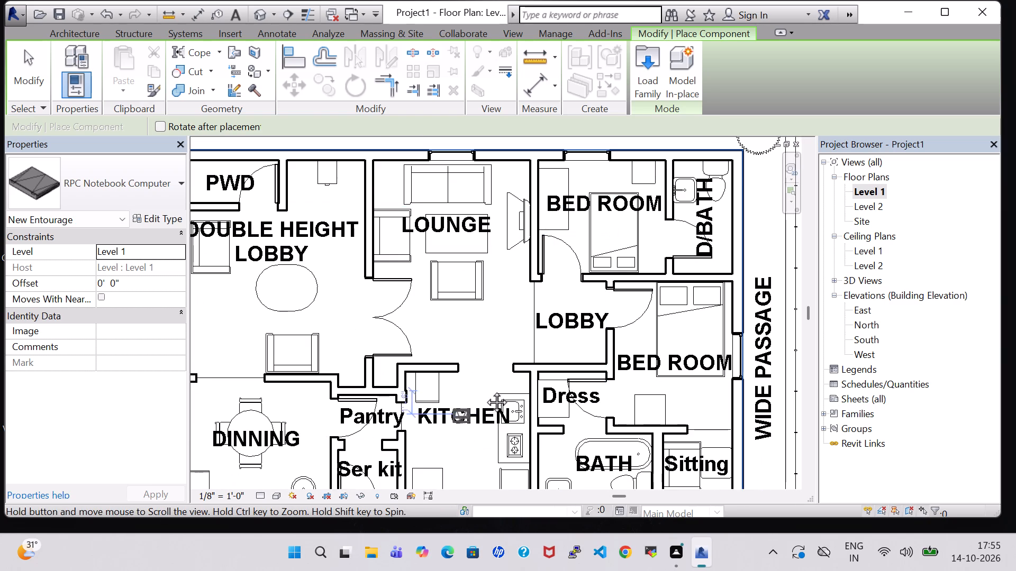
pyautogui.moveTo(485, 390); pyautogui.dragTo(745, 195, button='middle')
pyautogui.scroll(4, 527, 305)
pyautogui.moveTo(541, 324); pyautogui.dragTo(633, 326, button='middle')
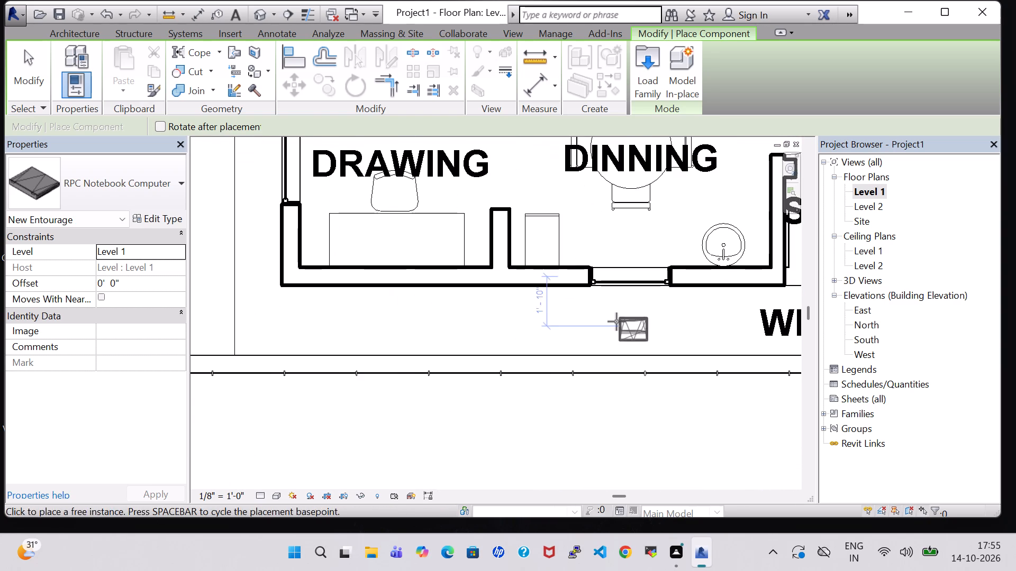
pyautogui.scroll(6, 382, 227)
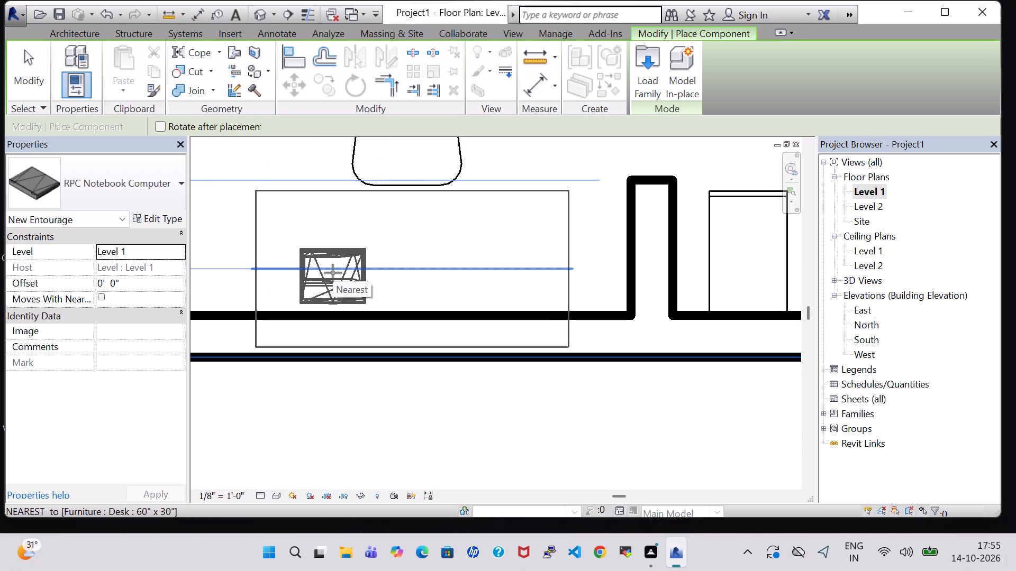
pyautogui.click(333, 273)
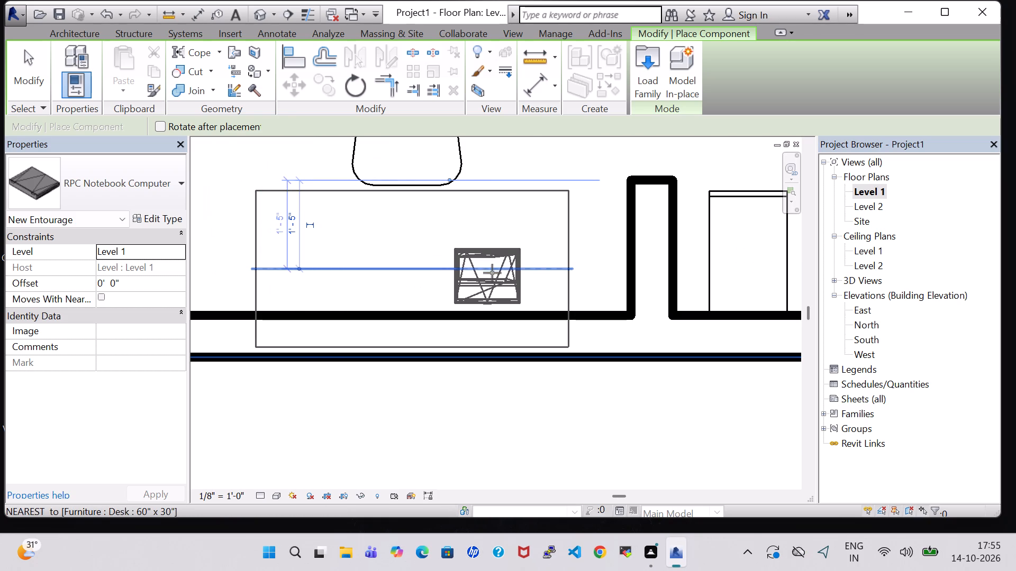
pyautogui.click(497, 274)
pyautogui.press('Escape')
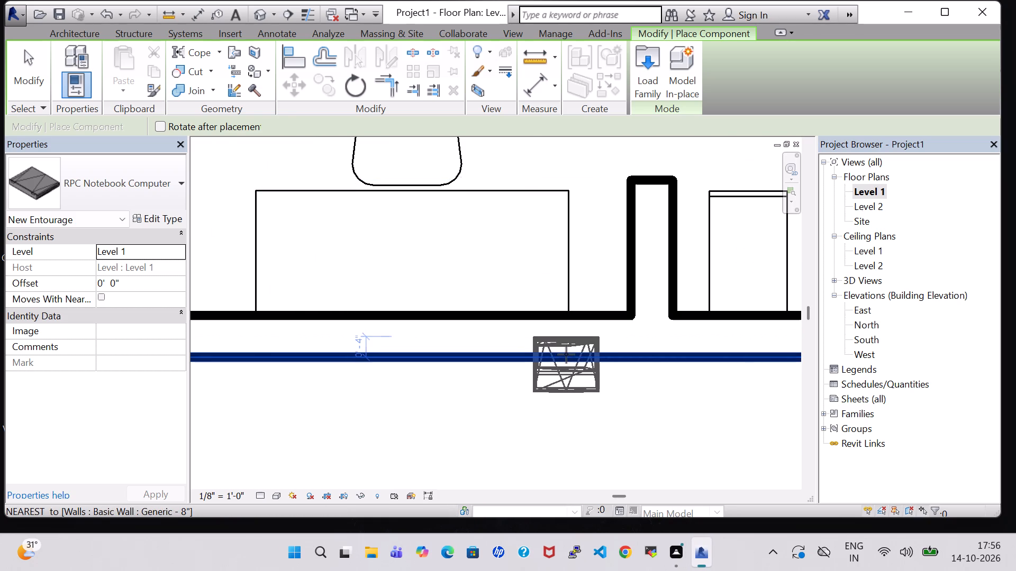
pyautogui.press('Escape')
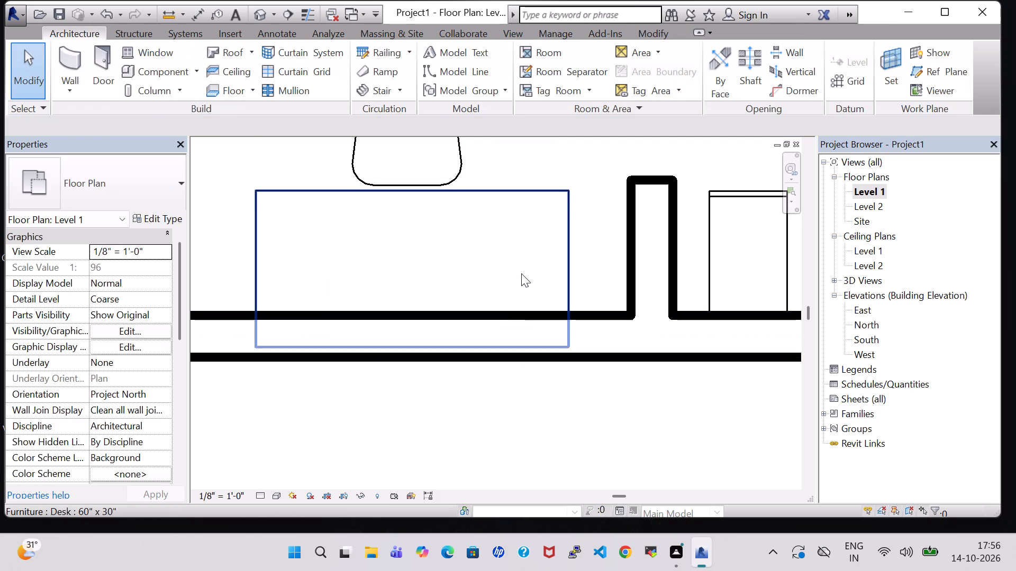
# Examine the drawing room desk and its surroundings in the 3D view.
pyautogui.click(260, 17)
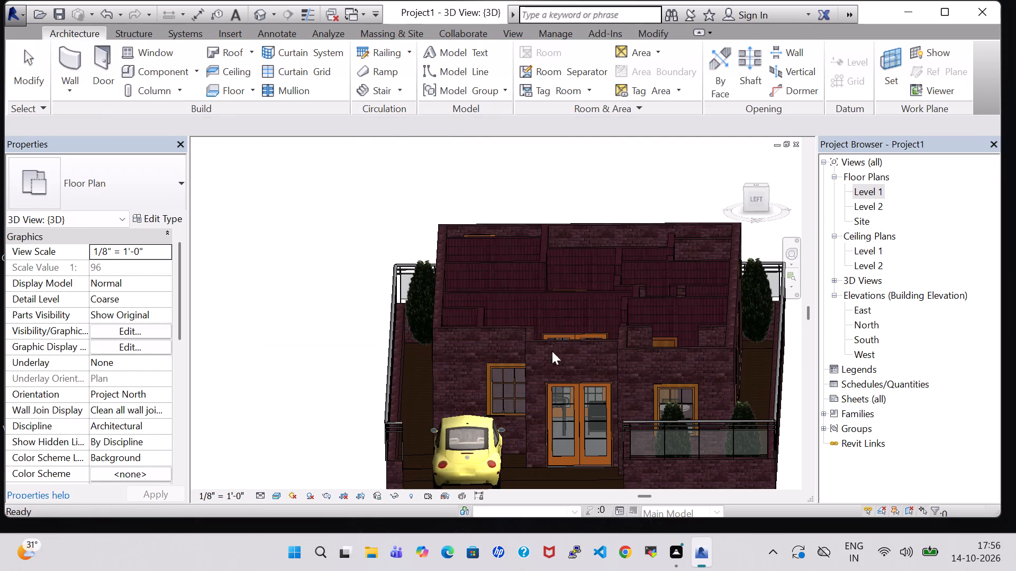
pyautogui.keyDown('shift'); pyautogui.moveTo(639, 178); pyautogui.dragTo(626, 360, button='middle'); pyautogui.keyUp('shift')
pyautogui.keyDown('shift'); pyautogui.moveTo(678, 409); pyautogui.dragTo(754, 416, button='middle'); pyautogui.keyUp('shift')
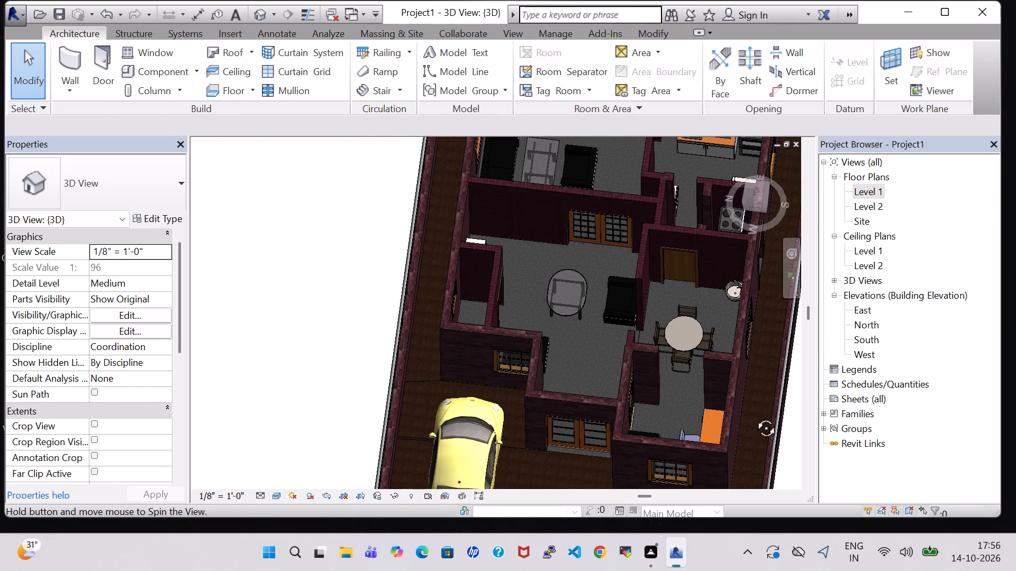
pyautogui.keyDown('shift'); pyautogui.moveTo(754, 416); pyautogui.dragTo(762, 416, button='middle'); pyautogui.keyUp('shift')
pyautogui.keyDown('shift'); pyautogui.moveTo(661, 426); pyautogui.dragTo(733, 341, button='middle'); pyautogui.keyUp('shift')
pyautogui.moveTo(734, 318); pyautogui.dragTo(632, 269, button='middle')
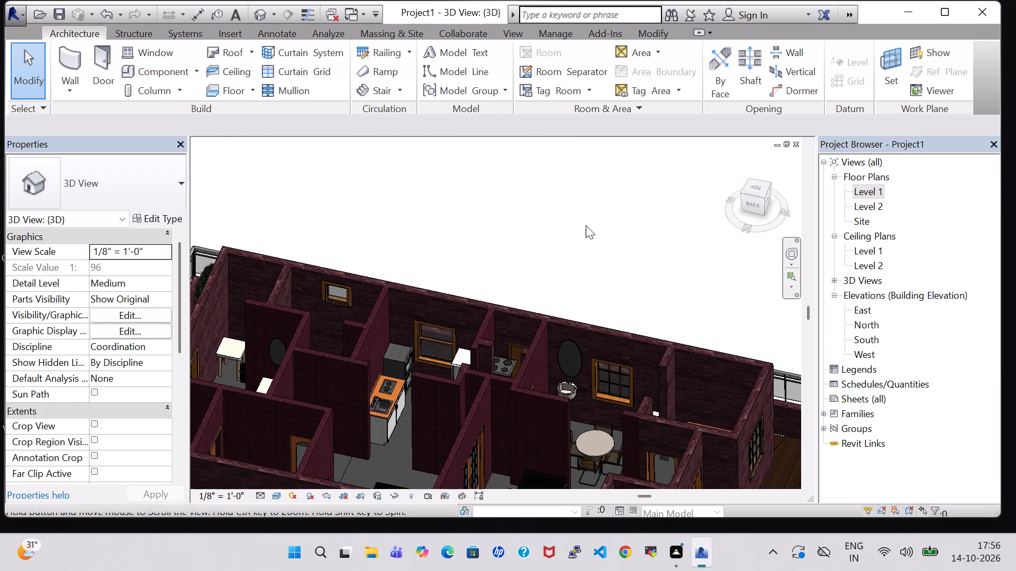
pyautogui.moveTo(603, 255); pyautogui.dragTo(574, 241, button='middle')
pyautogui.keyDown('shift'); pyautogui.moveTo(560, 199); pyautogui.dragTo(561, 311, button='middle'); pyautogui.keyUp('shift')
pyautogui.scroll(3, 570, 352)
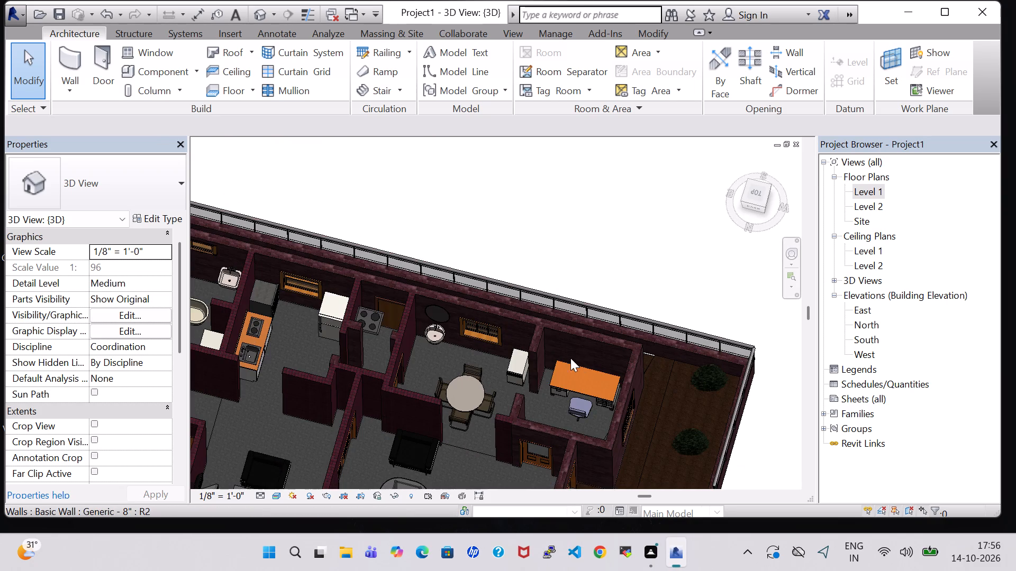
# With the drawing room desk selected, review the model category visibility overrides of the 3D view, from columns to furniture.
pyautogui.click(586, 415)
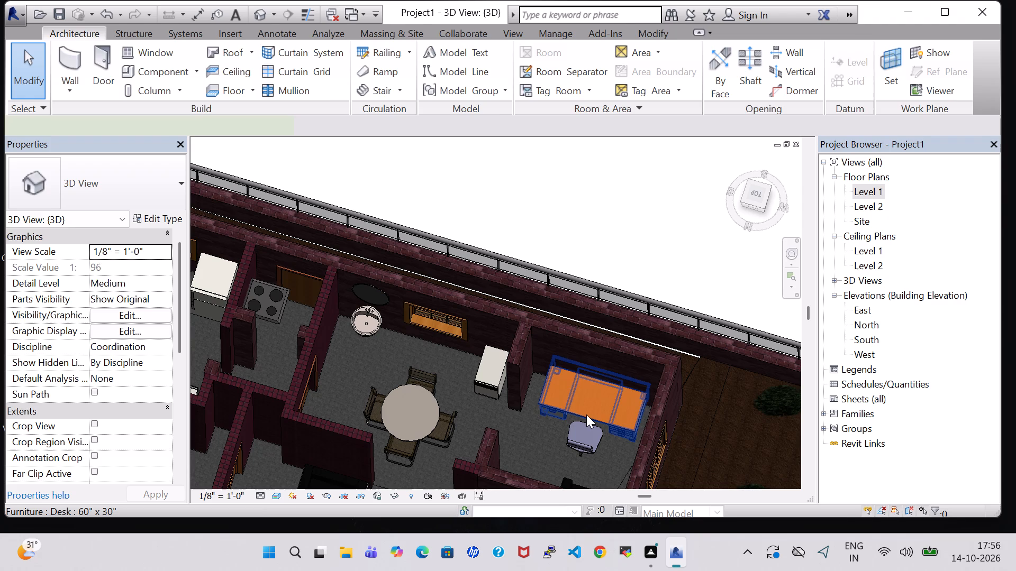
pyautogui.write('vv')
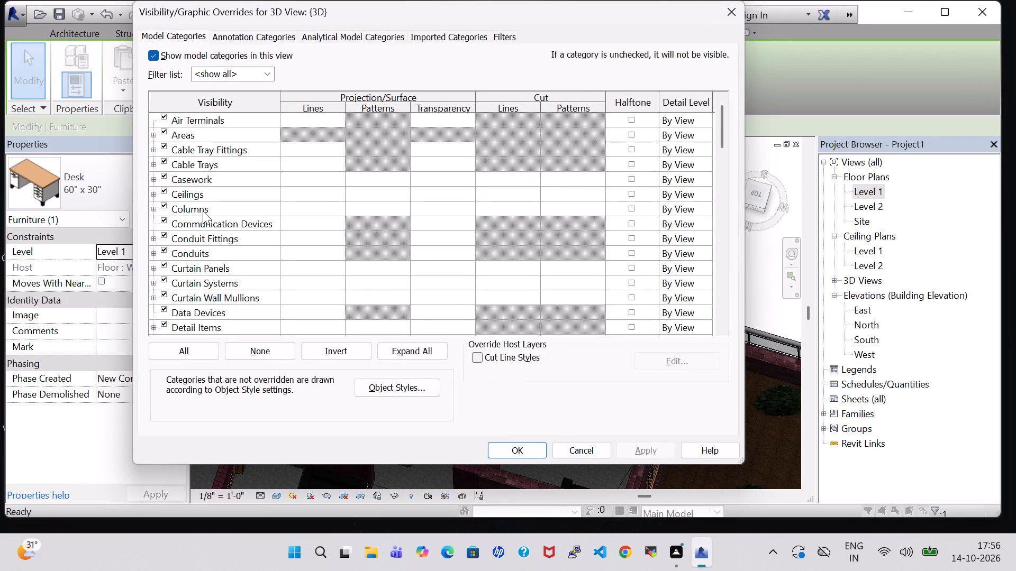
pyautogui.click(203, 211)
pyautogui.press('d')
pyautogui.press('d')
pyautogui.scroll(-1, 321, 270)
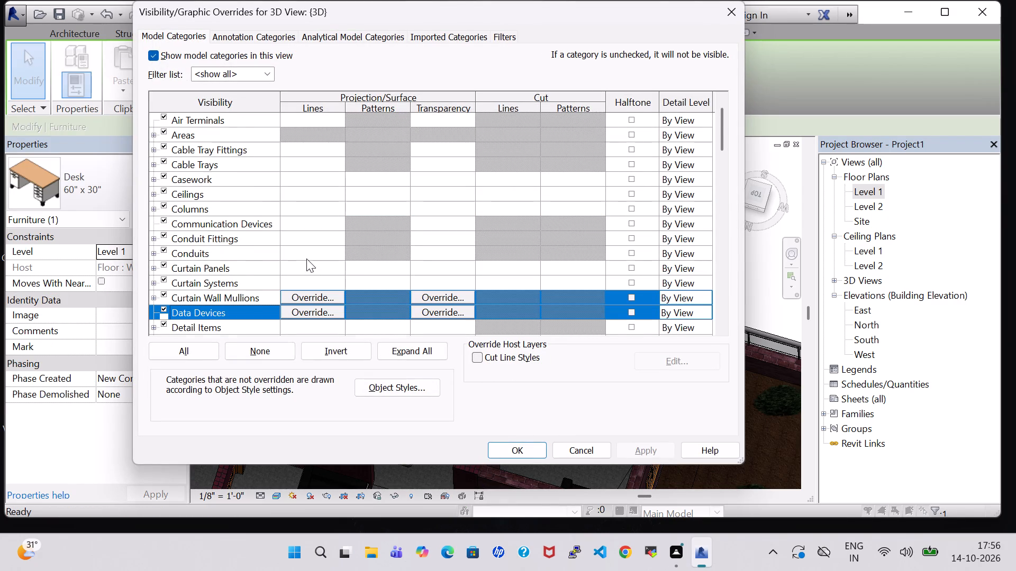
pyautogui.scroll(-9, 306, 259)
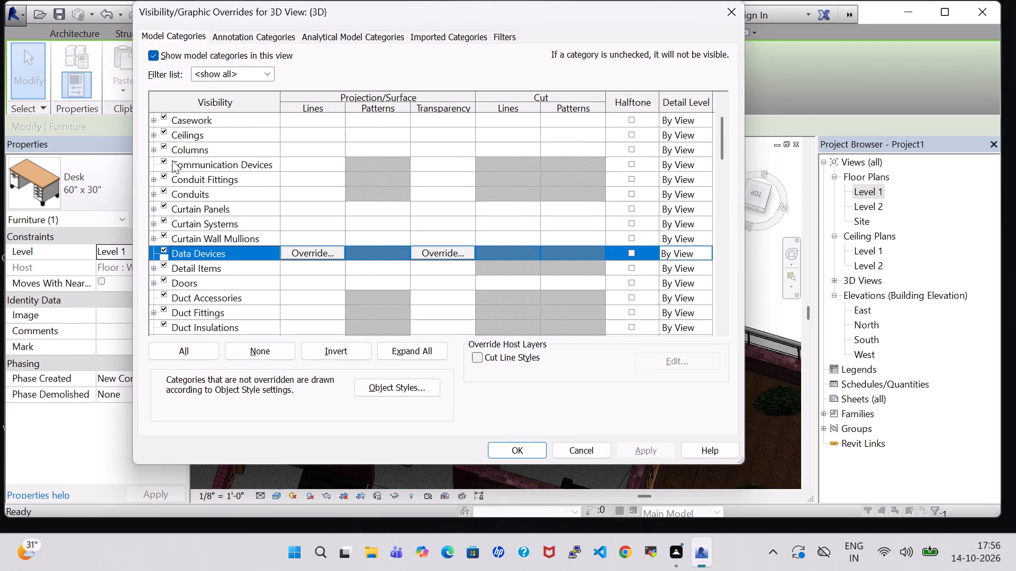
pyautogui.scroll(-7, 302, 297)
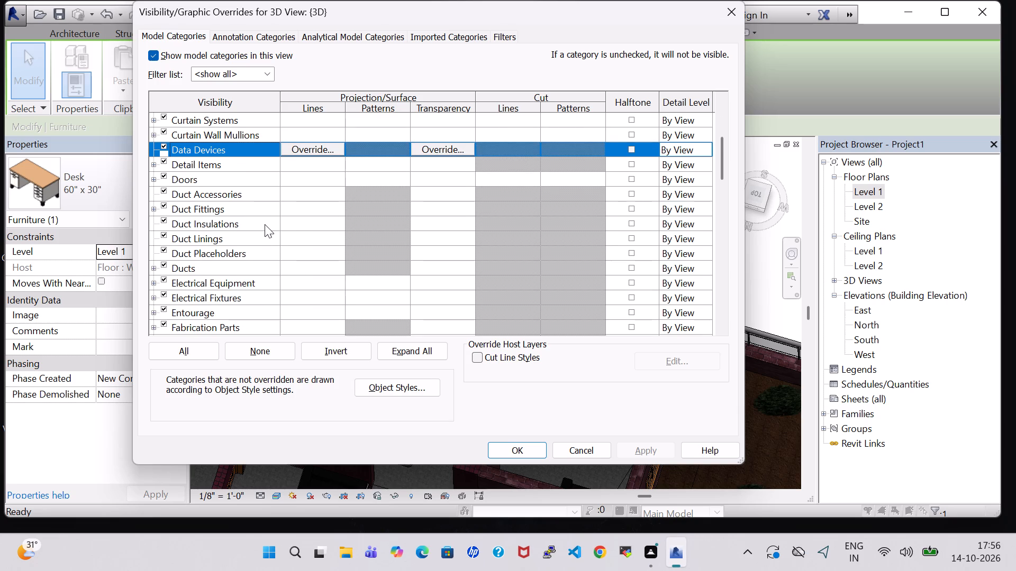
pyautogui.scroll(-2, 260, 224)
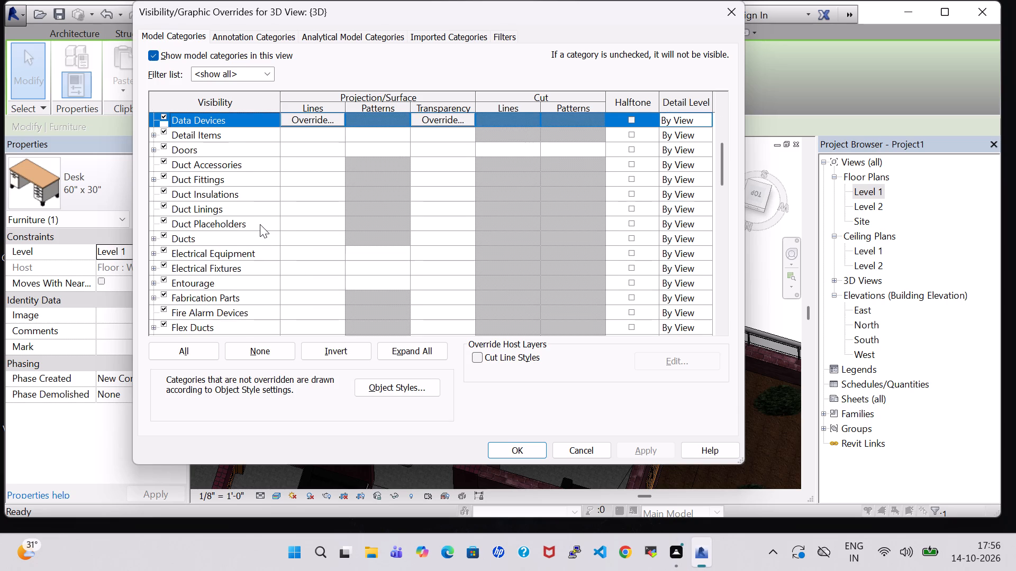
pyautogui.scroll(-6, 260, 224)
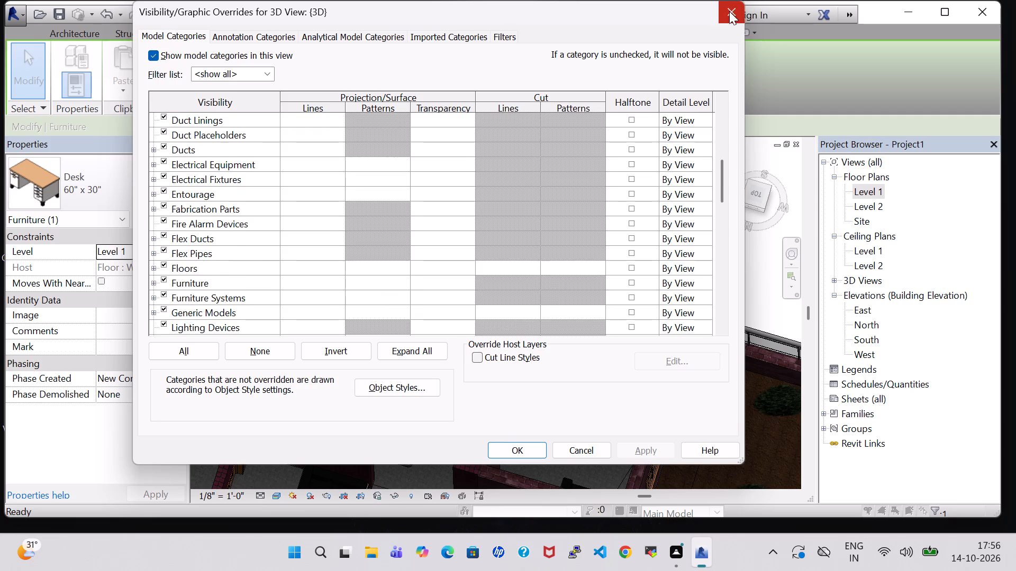
pyautogui.click(732, 15)
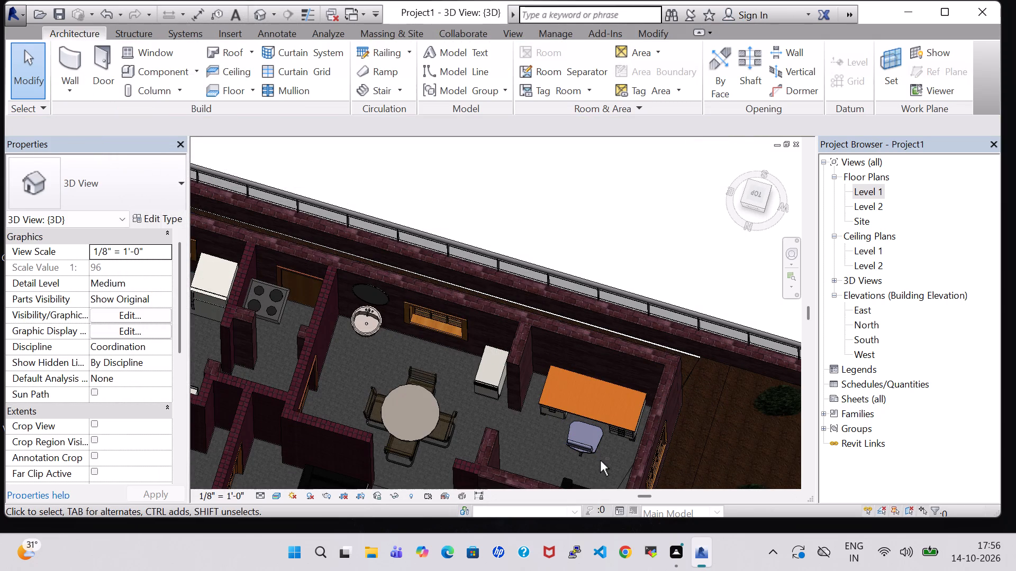
# Set the offset of the RPC Notebook Computer under the drawing room desk to 2' 6" from Level 1.
pyautogui.keyDown('shift'); pyautogui.moveTo(600, 461); pyautogui.dragTo(607, 389, button='middle'); pyautogui.keyUp('shift')
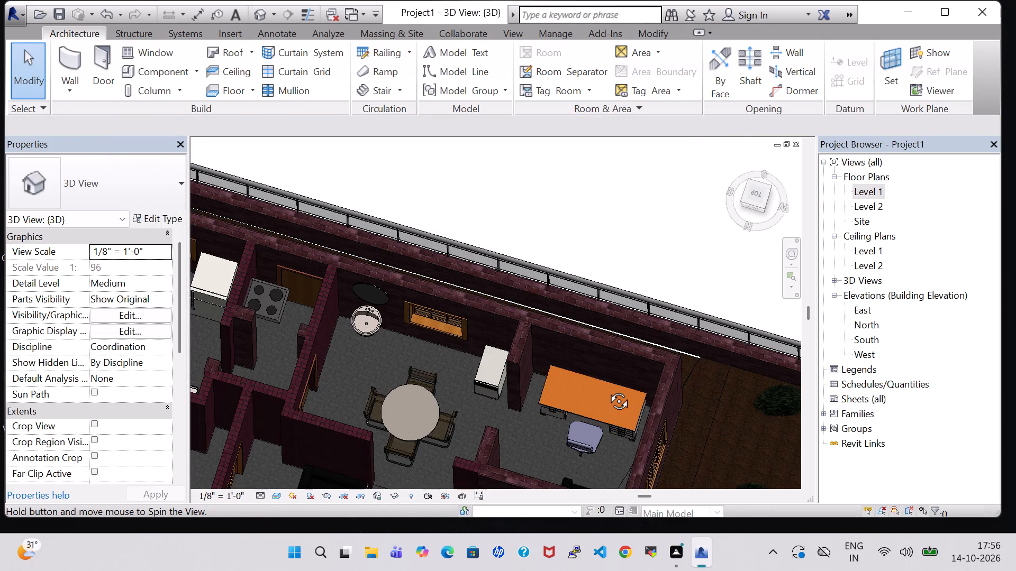
pyautogui.keyDown('shift'); pyautogui.moveTo(607, 389); pyautogui.dragTo(611, 376, button='middle'); pyautogui.keyUp('shift')
pyautogui.scroll(6, 593, 391)
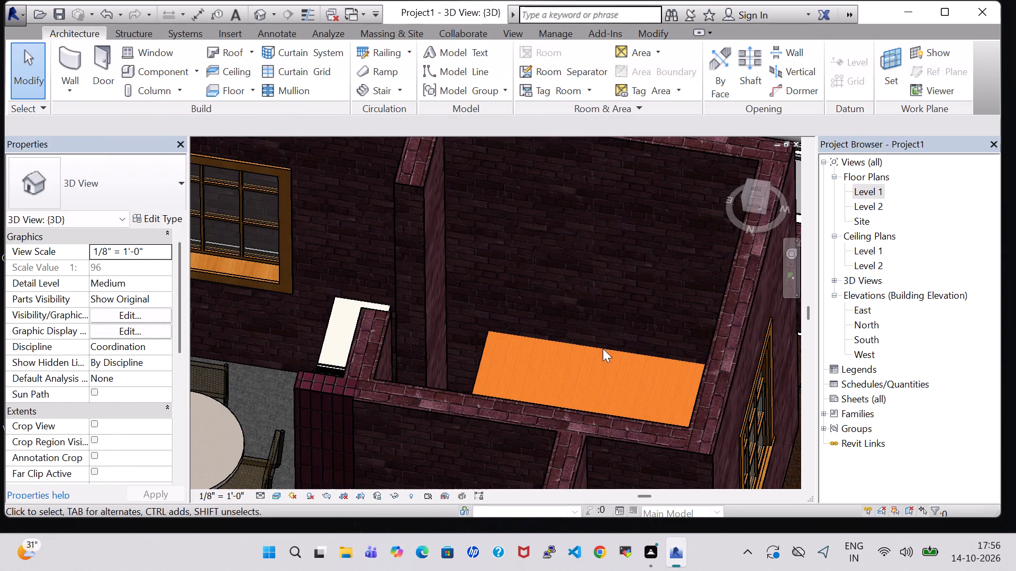
pyautogui.keyDown('shift'); pyautogui.moveTo(604, 319); pyautogui.dragTo(613, 362, button='middle'); pyautogui.keyUp('shift')
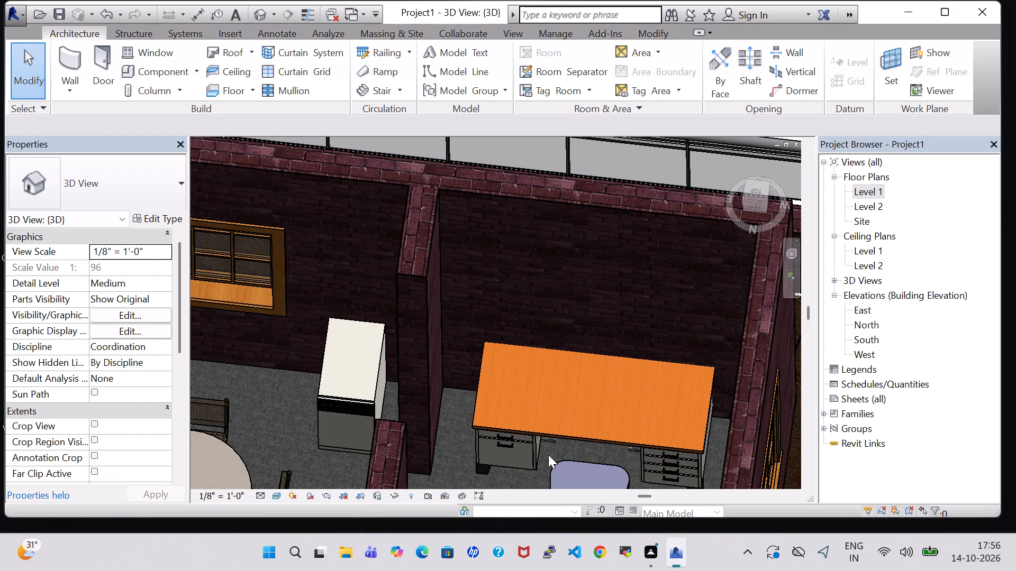
pyautogui.click(551, 447)
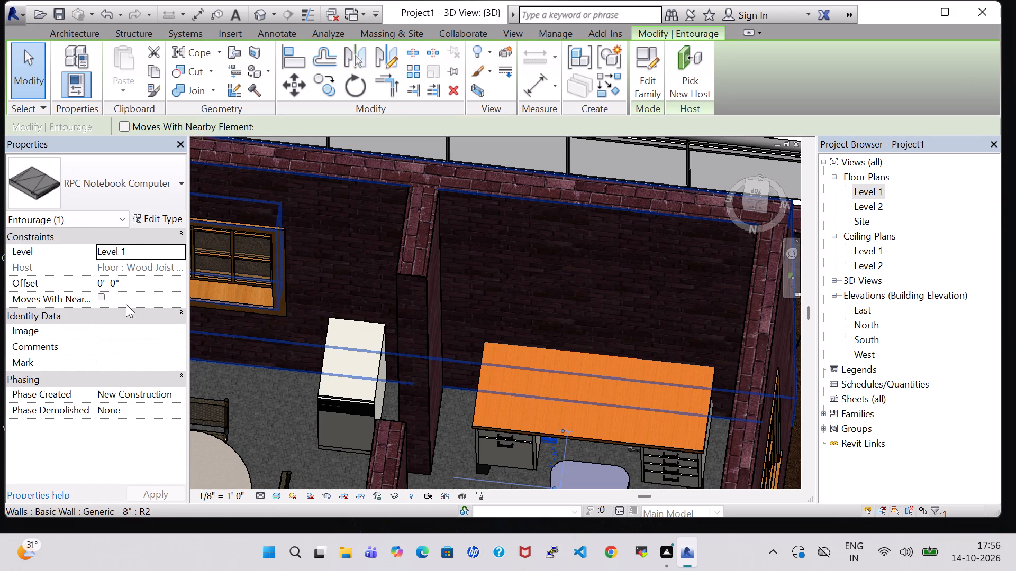
pyautogui.click(103, 282)
pyautogui.press('BackSpace')
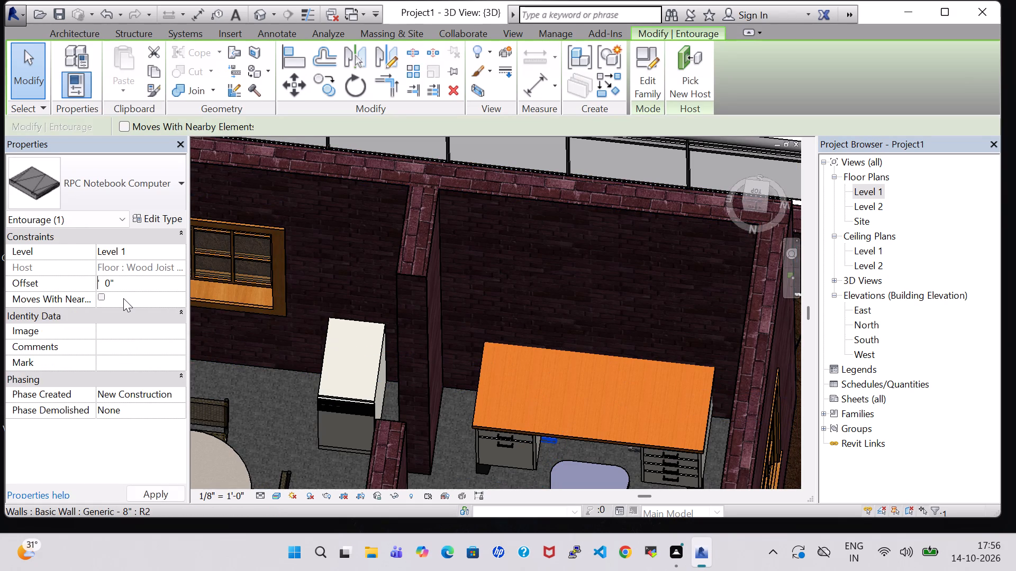
pyautogui.press('2')
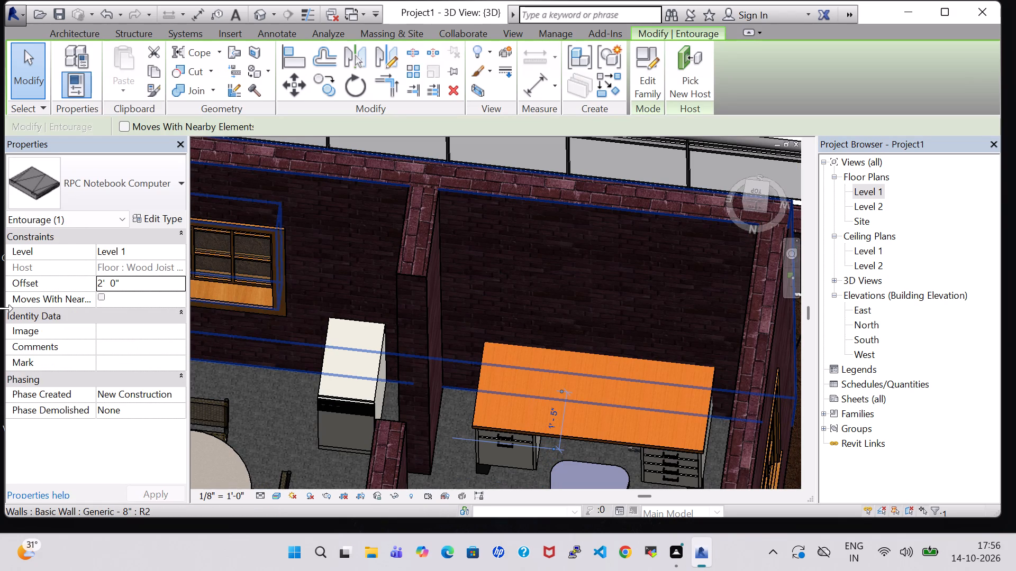
pyautogui.click(117, 283)
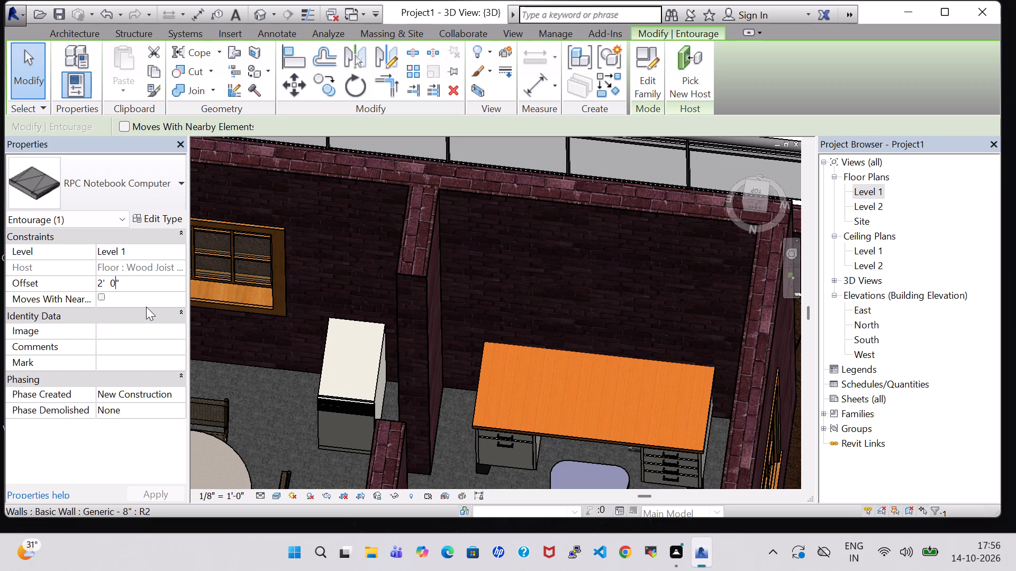
pyautogui.press('BackSpace')
pyautogui.press('6')
pyautogui.press('Return')
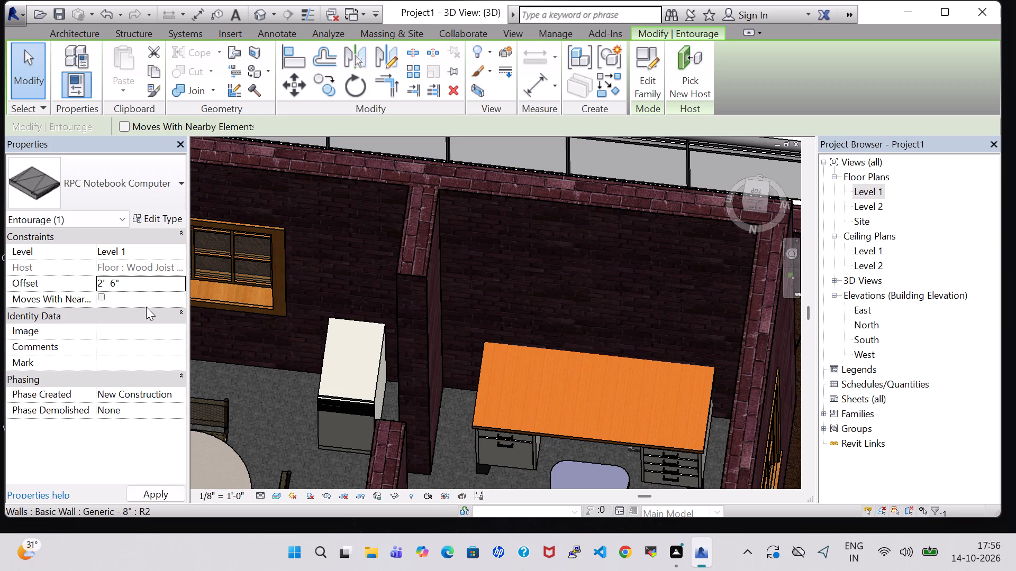
pyautogui.click(536, 162)
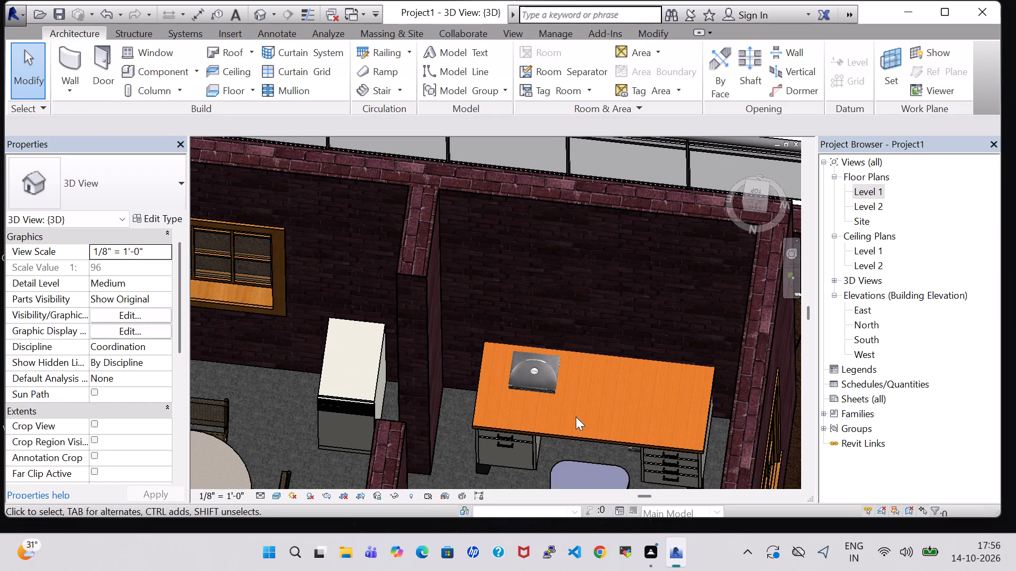
# Rotate the RPC Notebook Computer on the drawing room desk by 180 degrees.
pyautogui.click(551, 382)
pyautogui.press('space')
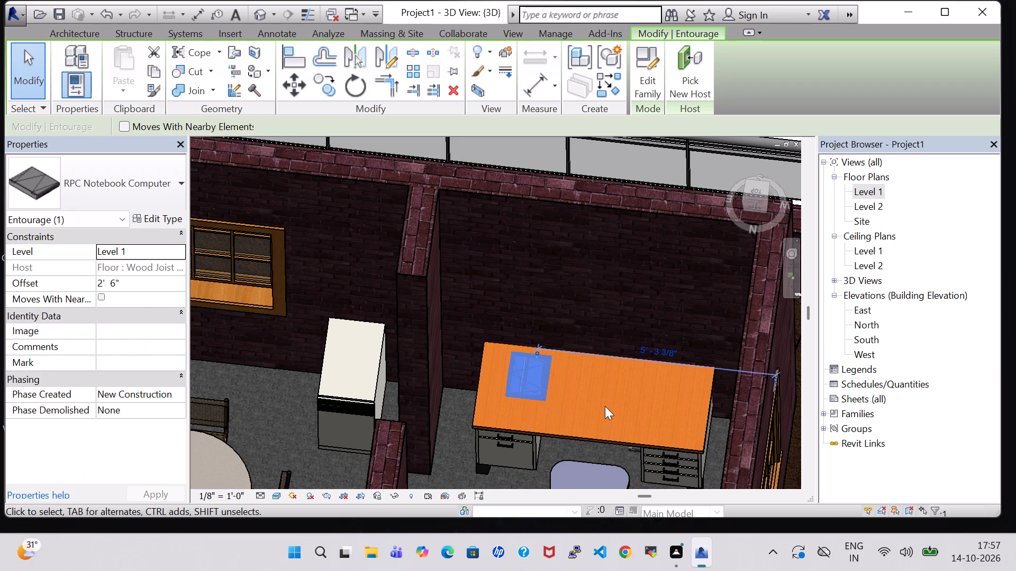
pyautogui.press('space')
# Nudge the notebook computer along the desktop and toward its front edge, so it sits in front of the chair.
pyautogui.press('Right')
pyautogui.press('Right')
pyautogui.press('Right')
pyautogui.press('Right')
pyautogui.press('Right')
pyautogui.press('Right')
pyautogui.press('Right')
pyautogui.press('Right')
pyautogui.press('Right')
pyautogui.press('Right')
pyautogui.press('Right')
pyautogui.press('Right')
pyautogui.press('Right')
pyautogui.press('Right')
pyautogui.press('Right')
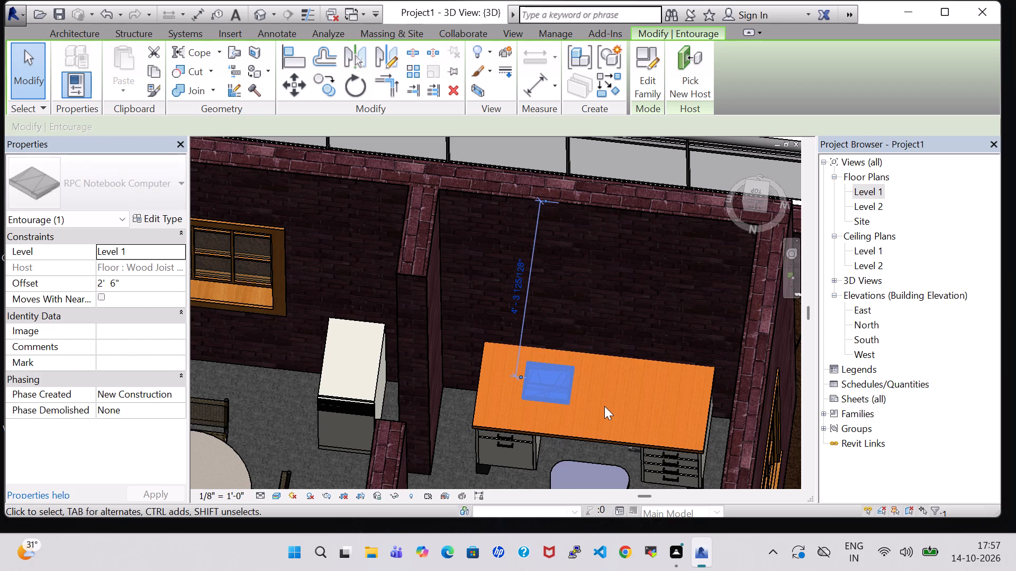
pyautogui.press('Right')
pyautogui.press('Right')
pyautogui.press('Right')
pyautogui.press('Down')
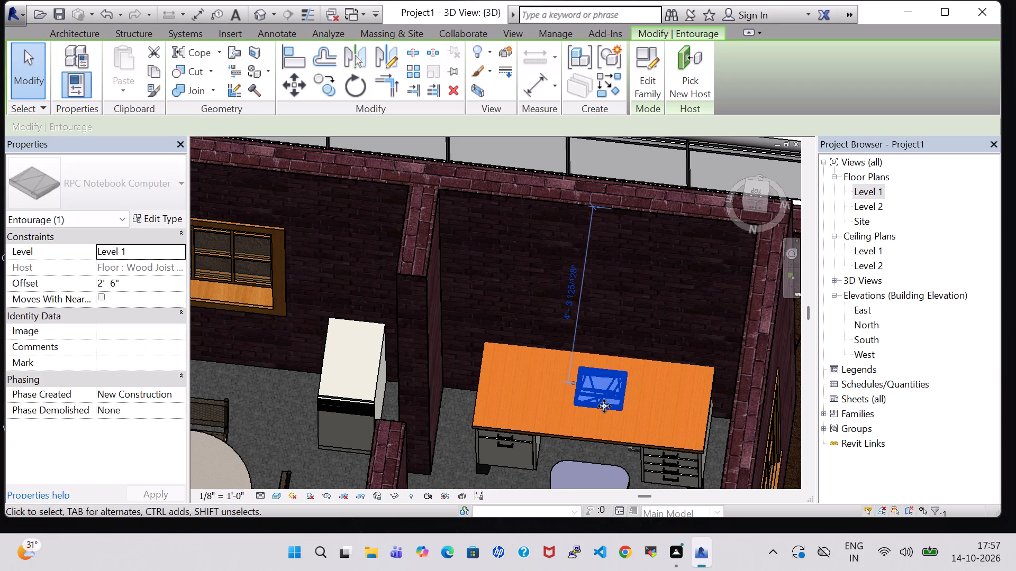
pyautogui.press('Down')
pyautogui.press('Down')
pyautogui.press('Down')
pyautogui.press('Down')
pyautogui.press('Down')
pyautogui.press('Left')
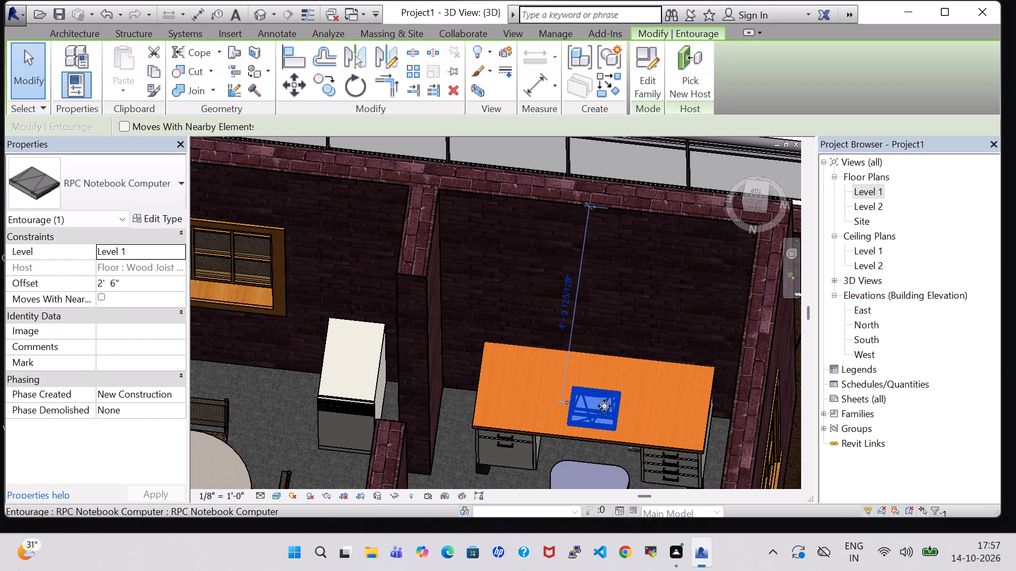
pyautogui.click(850, 91)
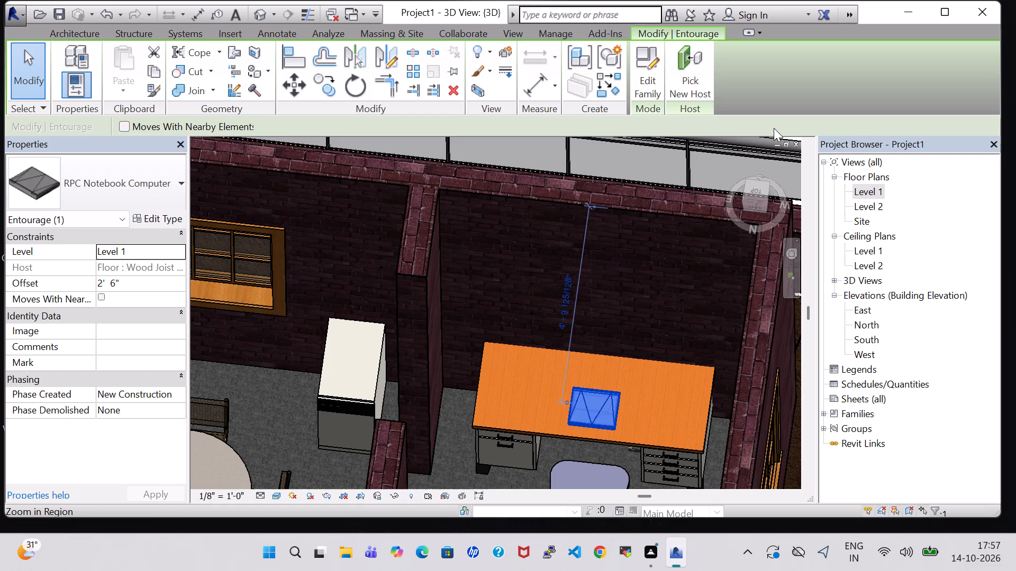
pyautogui.click(462, 400)
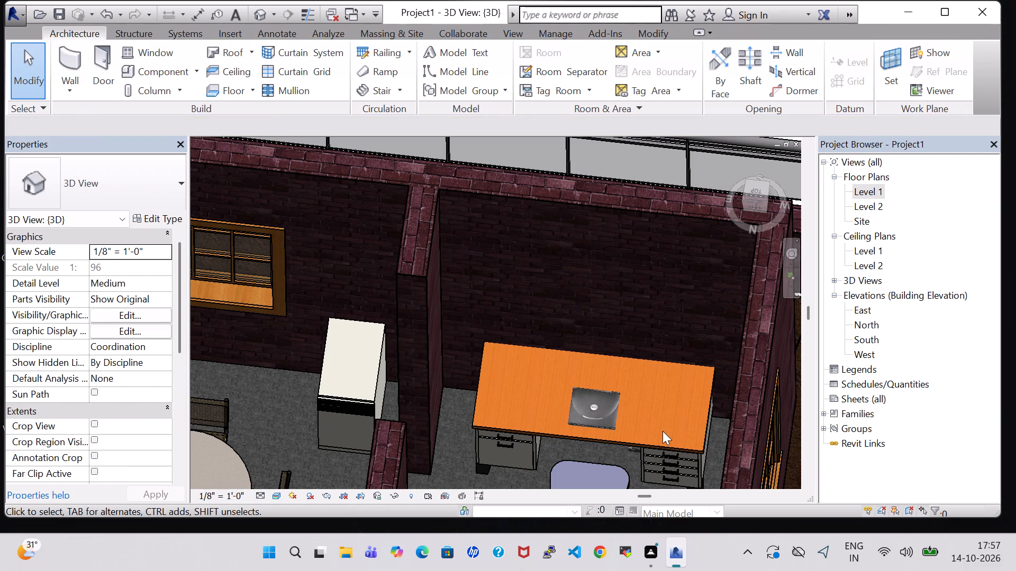
# Examine the roofless house in the 3D view, from the rooms to the front entrance, parked car, railings and trees.
pyautogui.keyDown('shift'); pyautogui.moveTo(721, 430); pyautogui.dragTo(717, 346, button='middle'); pyautogui.keyUp('shift')
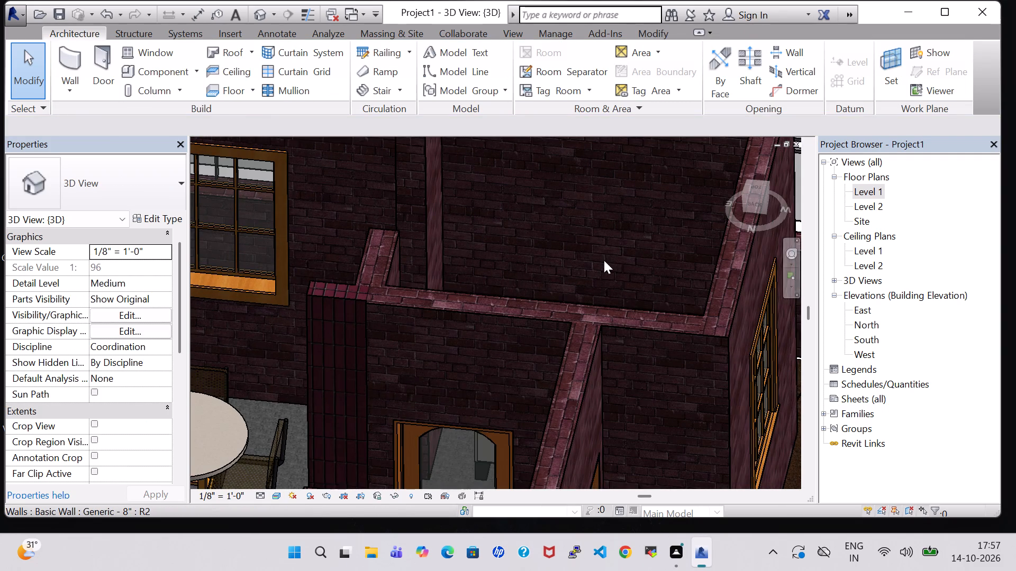
pyautogui.scroll(-5, 639, 273)
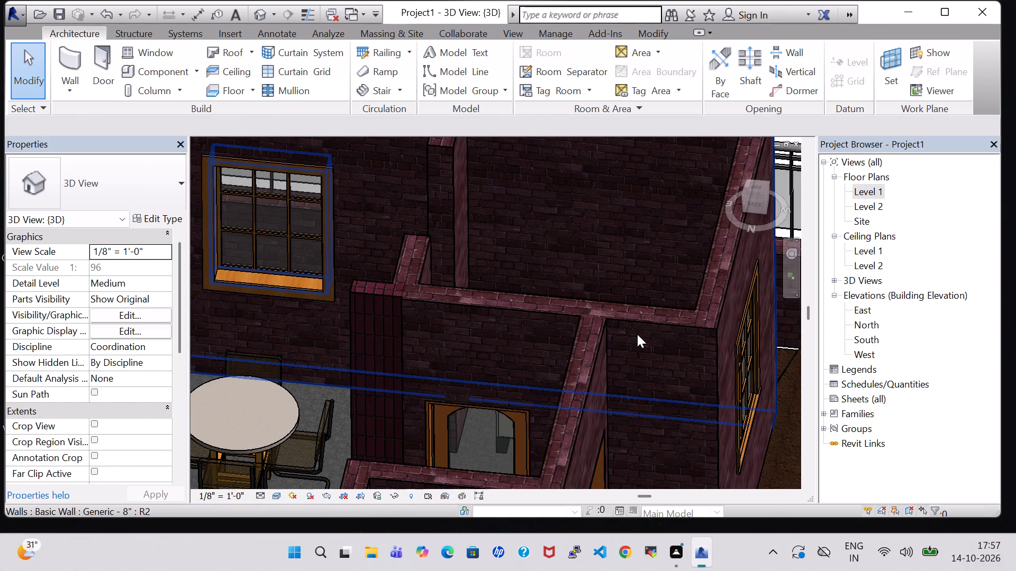
pyautogui.scroll(-2, 655, 364)
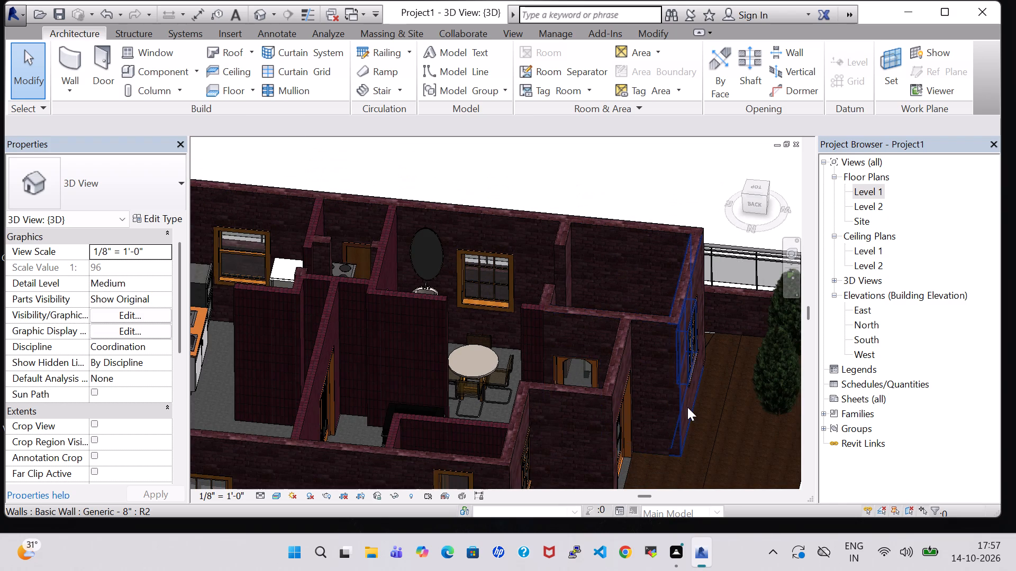
pyautogui.scroll(-2, 687, 407)
pyautogui.keyDown('shift'); pyautogui.moveTo(713, 421); pyautogui.dragTo(672, 407, button='middle'); pyautogui.keyUp('shift')
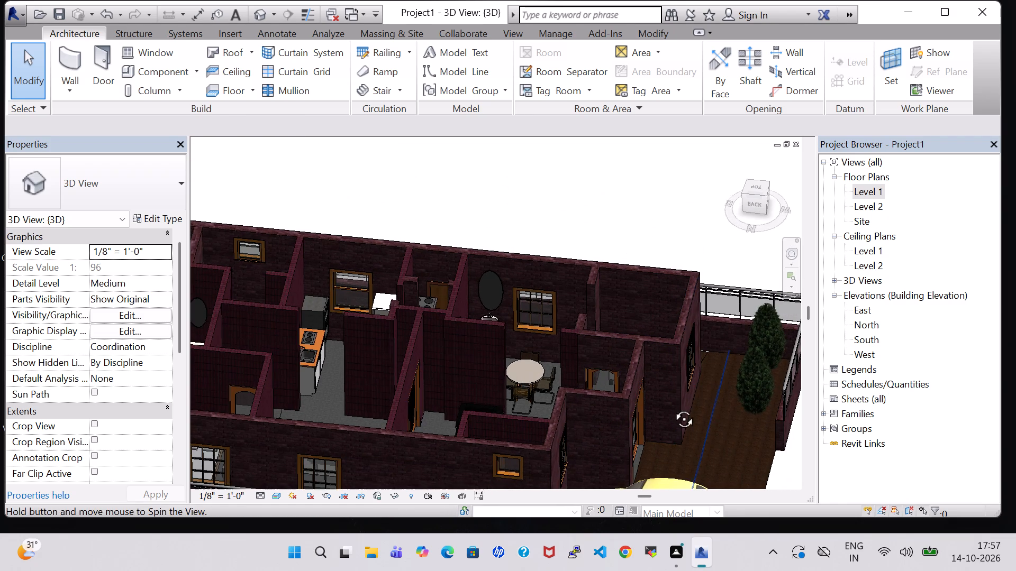
pyautogui.keyDown('shift'); pyautogui.moveTo(751, 478); pyautogui.dragTo(694, 473, button='middle'); pyautogui.keyUp('shift')
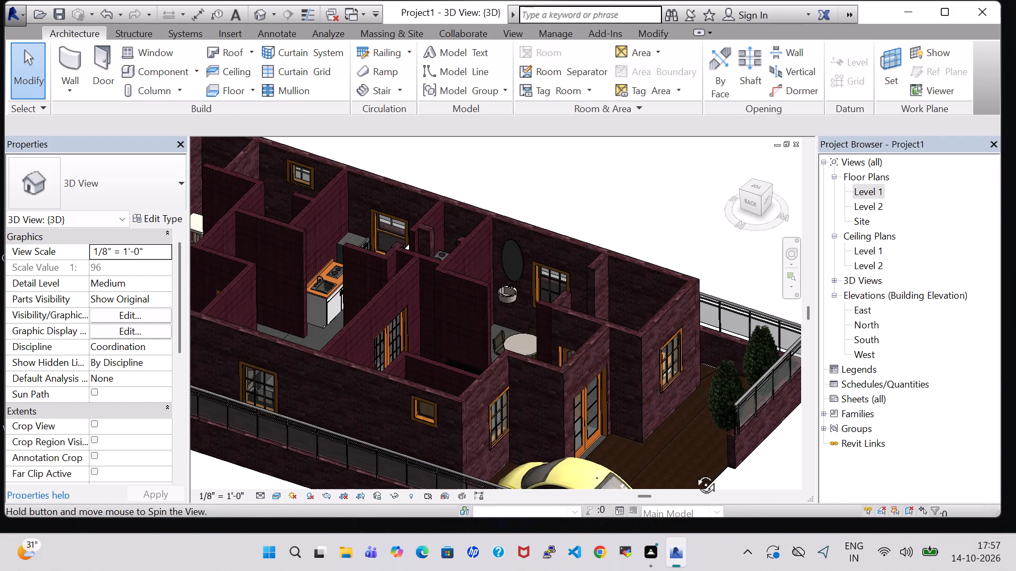
pyautogui.keyDown('shift'); pyautogui.moveTo(694, 473); pyautogui.dragTo(587, 349, button='middle'); pyautogui.keyUp('shift')
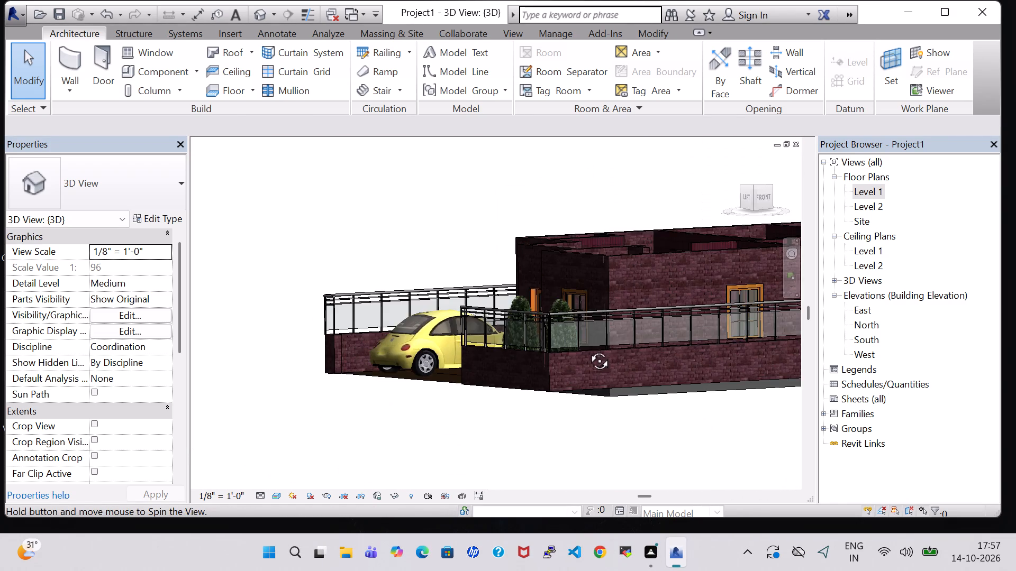
pyautogui.keyDown('shift'); pyautogui.moveTo(587, 349); pyautogui.dragTo(632, 347, button='middle'); pyautogui.keyUp('shift')
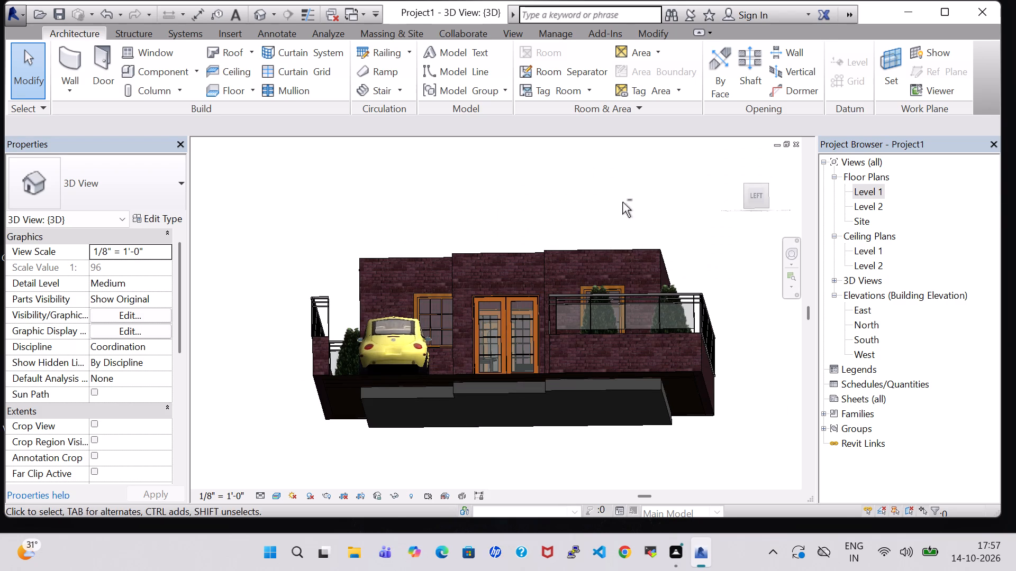
pyautogui.keyDown('shift'); pyautogui.moveTo(622, 202); pyautogui.dragTo(625, 255, button='middle'); pyautogui.keyUp('shift')
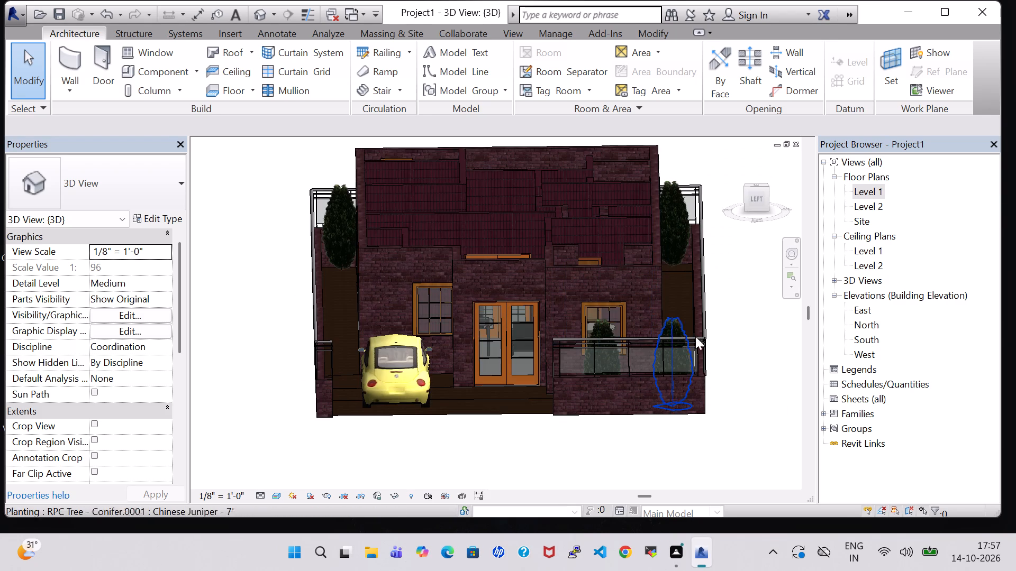
pyautogui.click(730, 344)
pyautogui.keyDown('shift'); pyautogui.moveTo(730, 344); pyautogui.dragTo(730, 333, button='middle'); pyautogui.keyUp('shift')
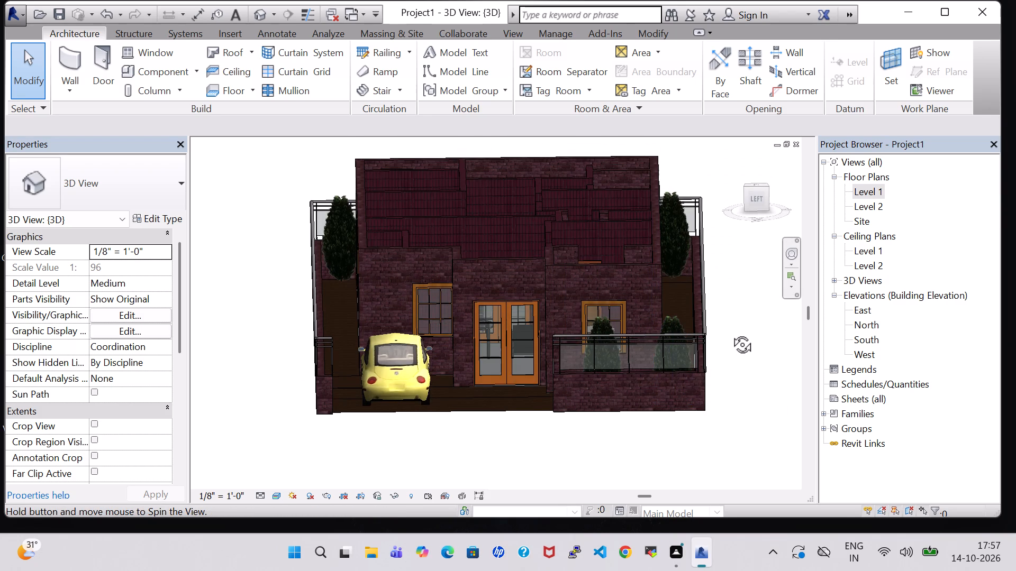
pyautogui.keyDown('shift'); pyautogui.moveTo(730, 333); pyautogui.dragTo(723, 298, button='middle'); pyautogui.keyUp('shift')
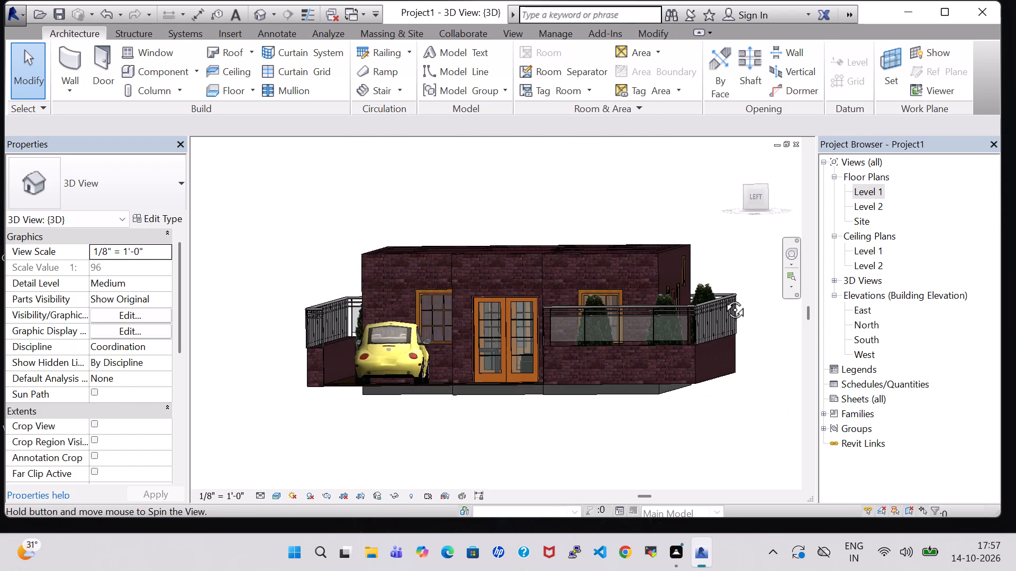
pyautogui.keyDown('shift'); pyautogui.moveTo(407, 444); pyautogui.dragTo(466, 465, button='middle'); pyautogui.keyUp('shift')
pyautogui.keyDown('shift'); pyautogui.scroll(-1, 410, 445); pyautogui.keyUp('shift')
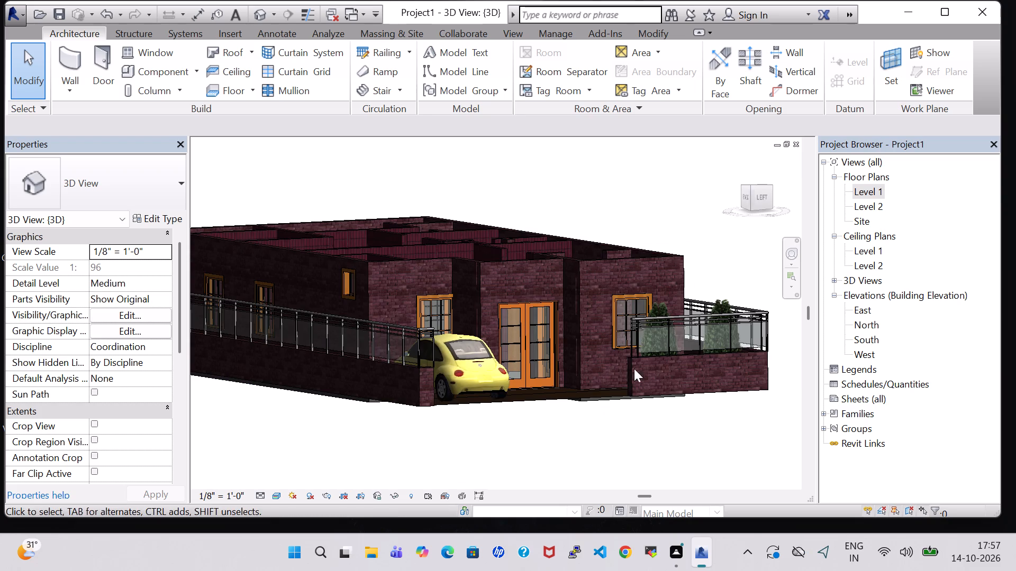
pyautogui.keyDown('shift'); pyautogui.moveTo(713, 261); pyautogui.dragTo(694, 282, button='middle'); pyautogui.keyUp('shift')
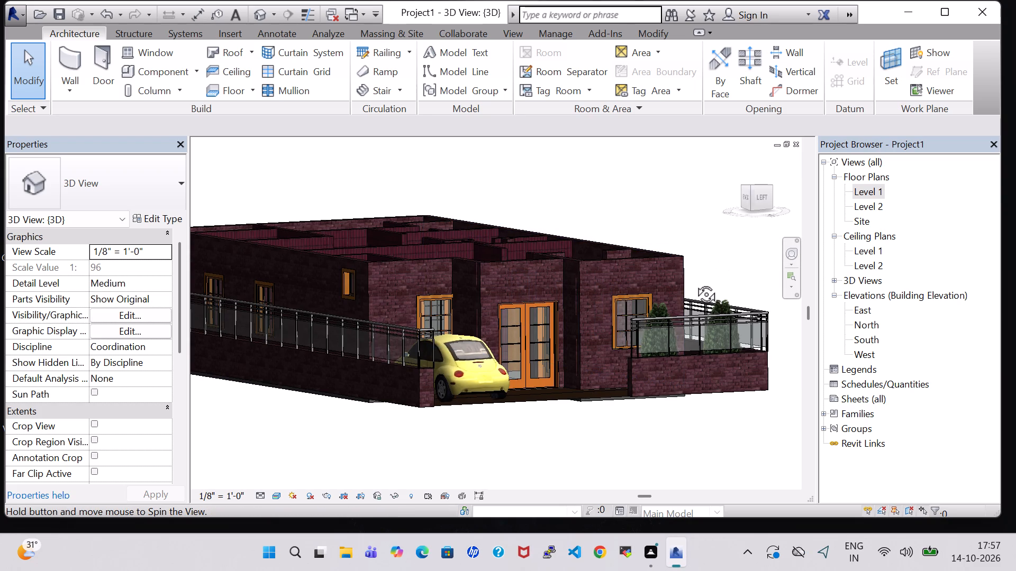
pyautogui.keyDown('shift'); pyautogui.moveTo(694, 282); pyautogui.dragTo(664, 296, button='middle'); pyautogui.keyUp('shift')
pyautogui.keyDown('shift'); pyautogui.middleClick(663, 296); pyautogui.keyUp('shift')
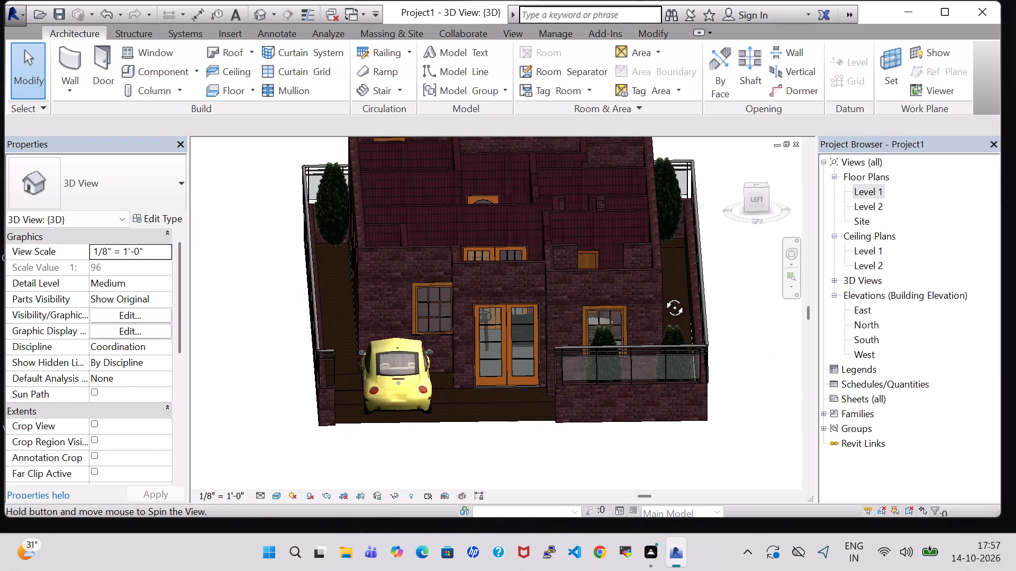
# Turn on the visibility of the Roofs category in the 3D view's visibility/graphic overrides.
pyautogui.write('vv')
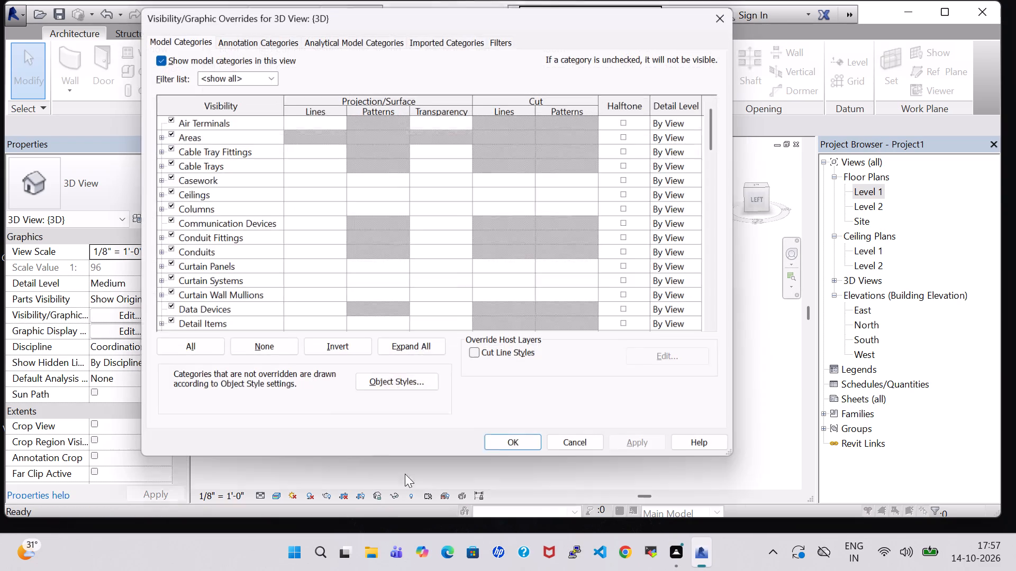
pyautogui.scroll(-14, 309, 278)
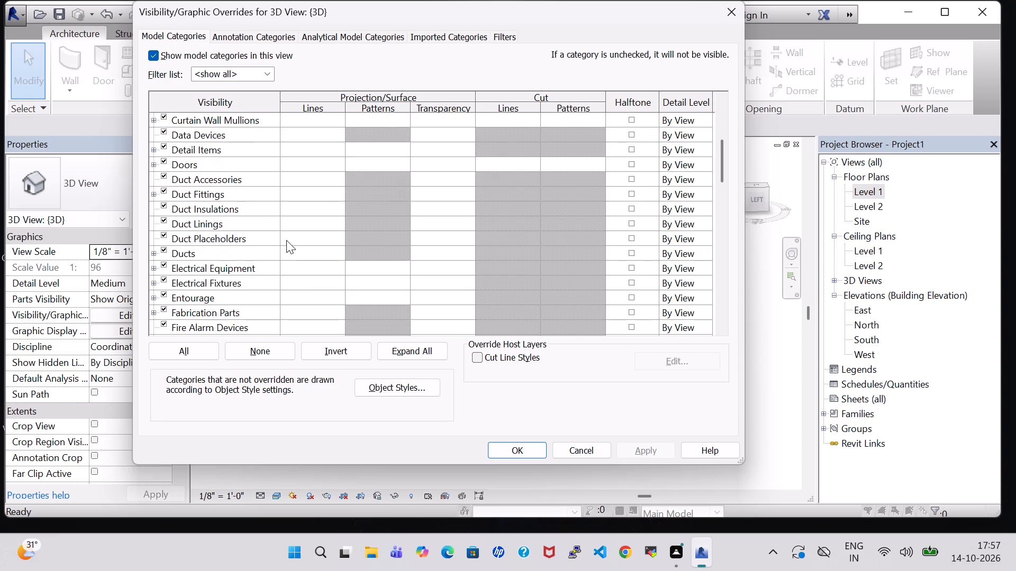
pyautogui.scroll(-20, 286, 240)
pyautogui.scroll(-11, 286, 240)
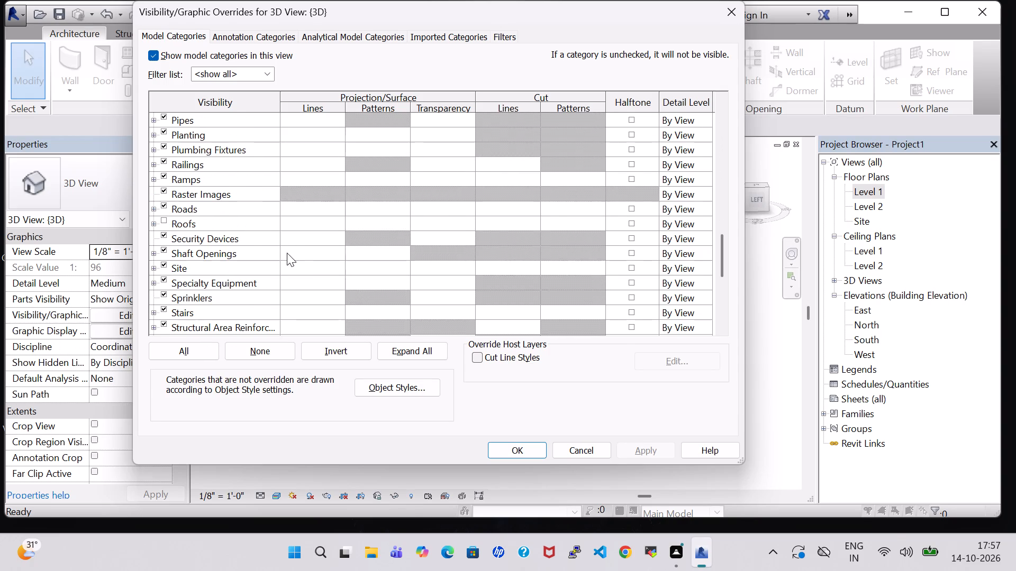
pyautogui.click(165, 222)
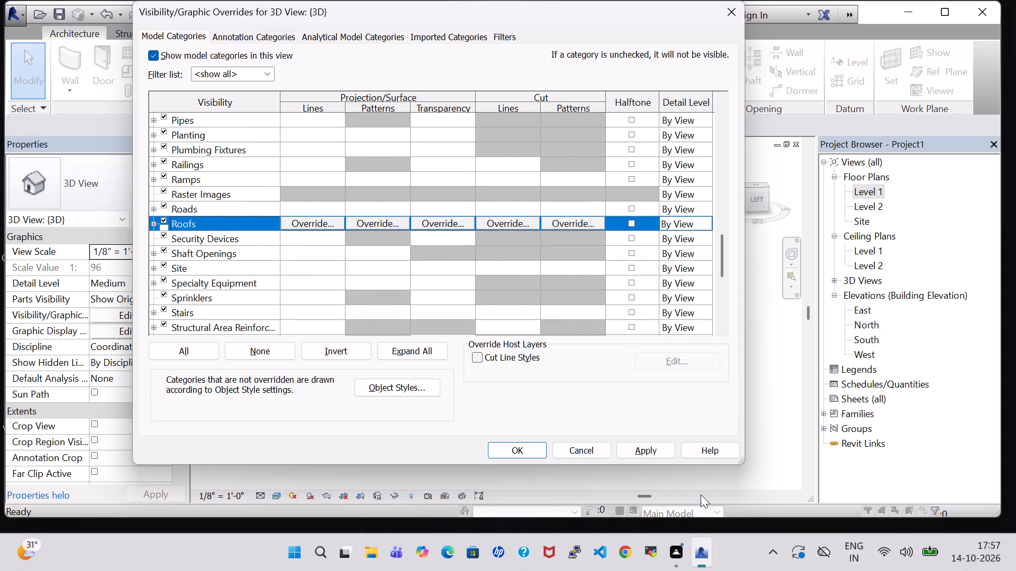
pyautogui.click(665, 447)
pyautogui.click(532, 446)
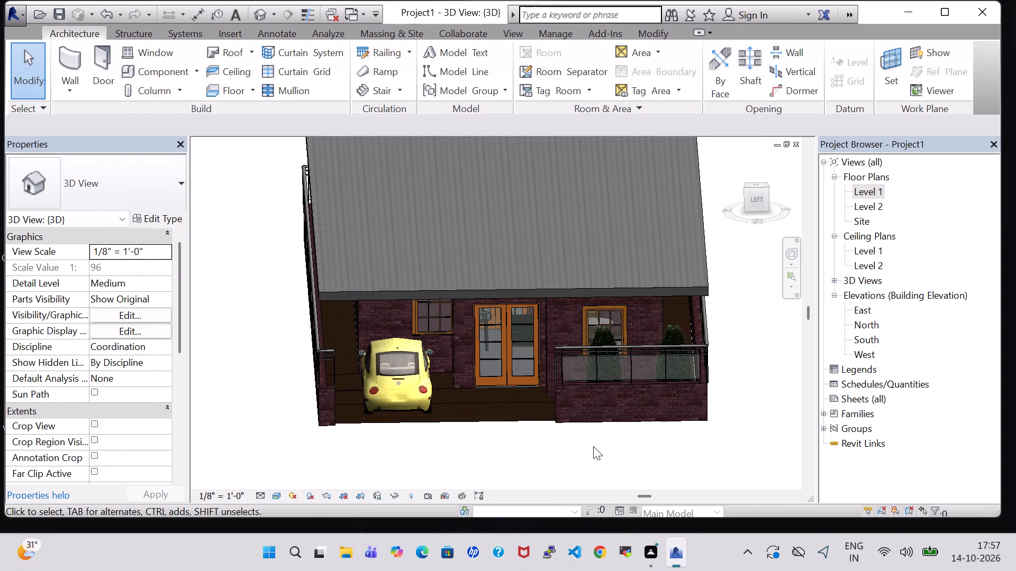
# Examine the roofed house in the 3D view from the front, from above the roof and from below the floor.
pyautogui.click(734, 441)
pyautogui.keyDown('shift'); pyautogui.moveTo(740, 416); pyautogui.dragTo(732, 351, button='middle'); pyautogui.keyUp('shift')
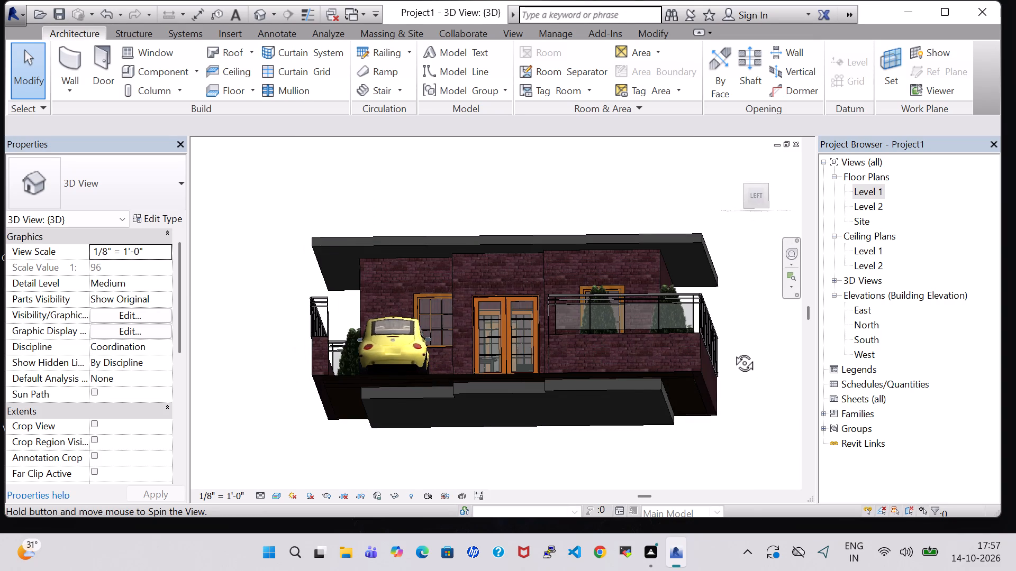
pyautogui.keyDown('shift'); pyautogui.moveTo(748, 360); pyautogui.dragTo(750, 366, button='middle'); pyautogui.keyUp('shift')
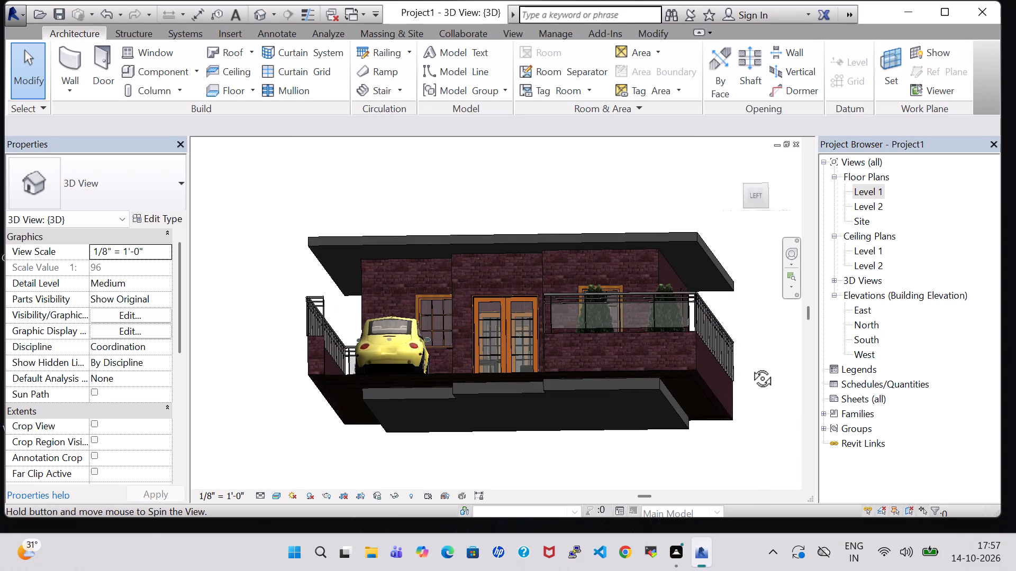
pyautogui.keyDown('shift'); pyautogui.moveTo(750, 366); pyautogui.dragTo(753, 400, button='middle'); pyautogui.keyUp('shift')
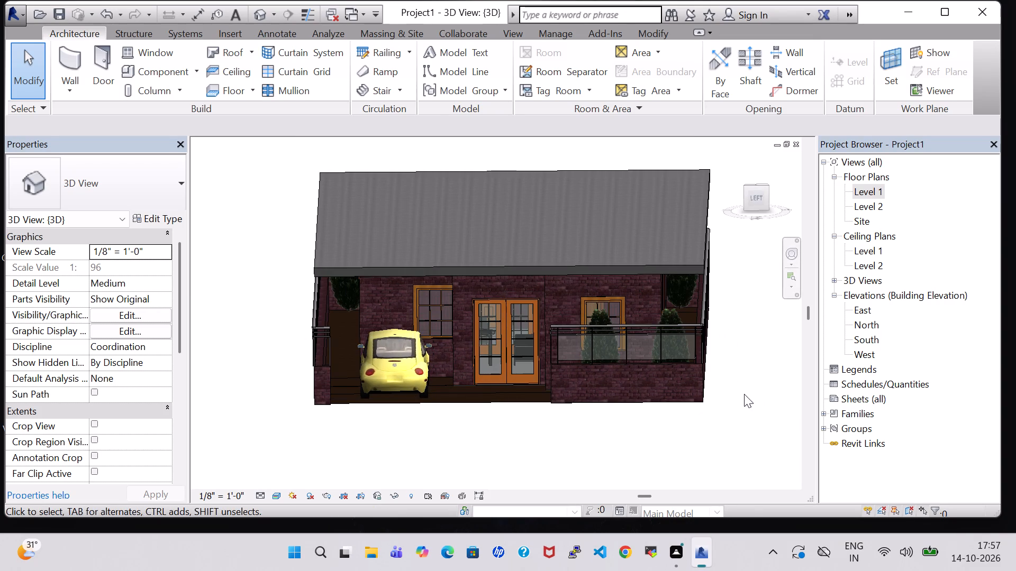
pyautogui.moveTo(749, 358); pyautogui.dragTo(730, 404, button='middle')
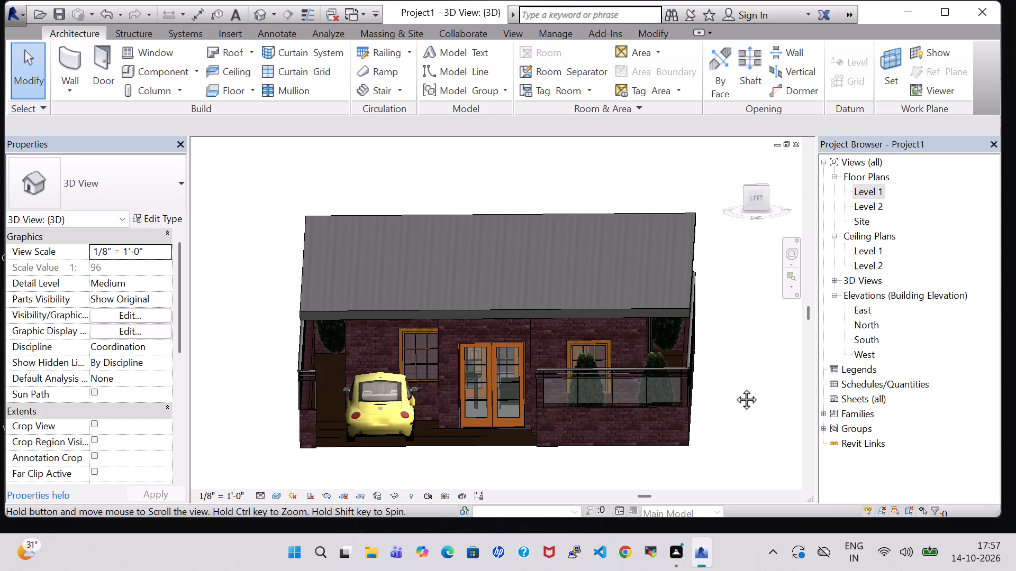
pyautogui.keyDown('shift'); pyautogui.moveTo(734, 388); pyautogui.dragTo(737, 380, button='middle'); pyautogui.keyUp('shift')
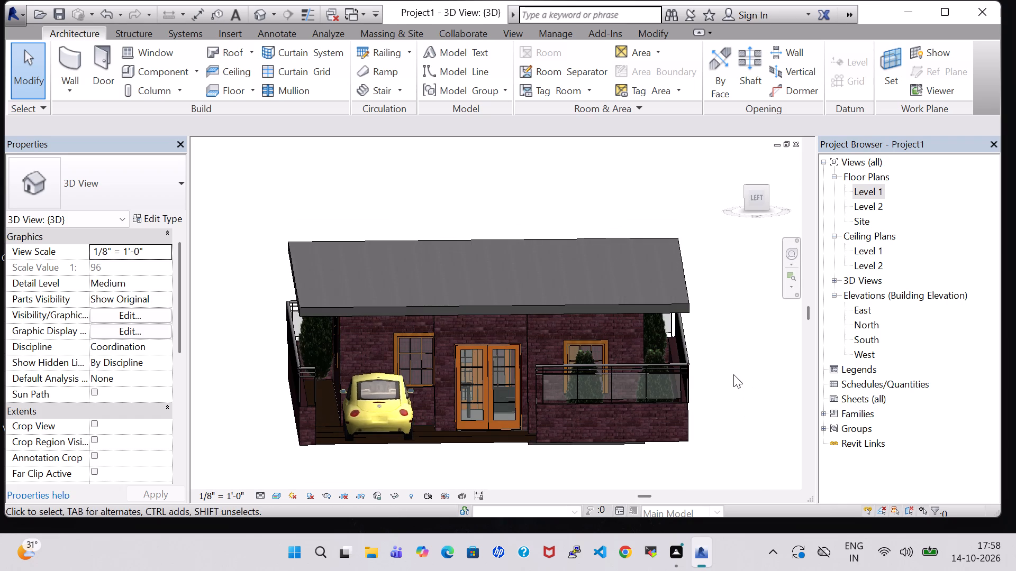
pyautogui.moveTo(733, 374); pyautogui.dragTo(722, 374, button='middle')
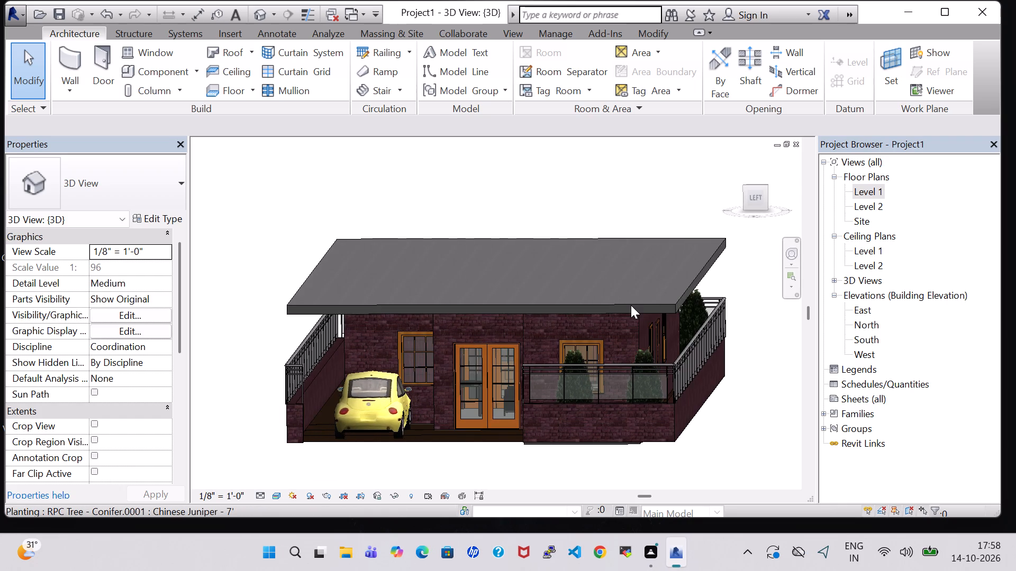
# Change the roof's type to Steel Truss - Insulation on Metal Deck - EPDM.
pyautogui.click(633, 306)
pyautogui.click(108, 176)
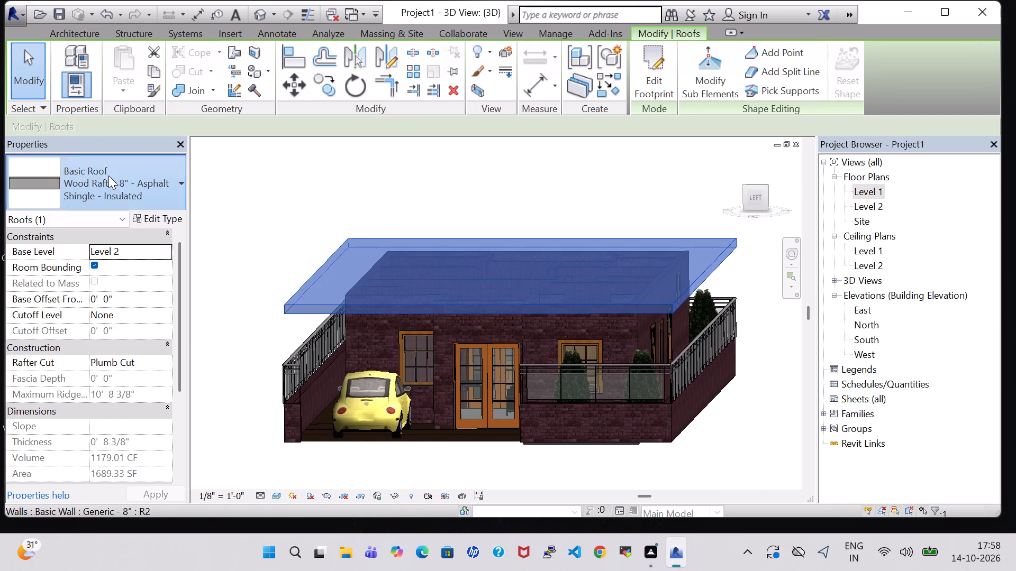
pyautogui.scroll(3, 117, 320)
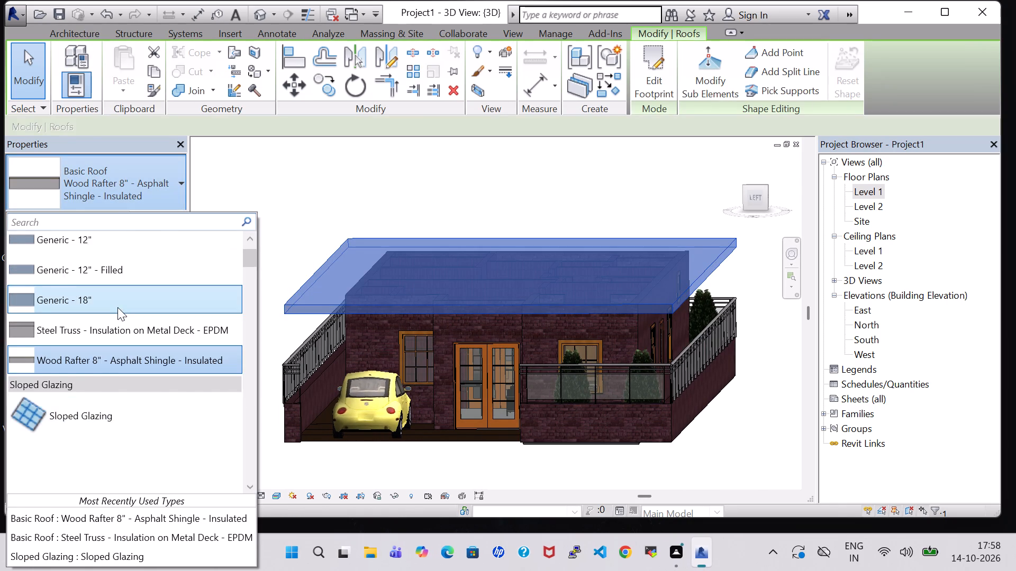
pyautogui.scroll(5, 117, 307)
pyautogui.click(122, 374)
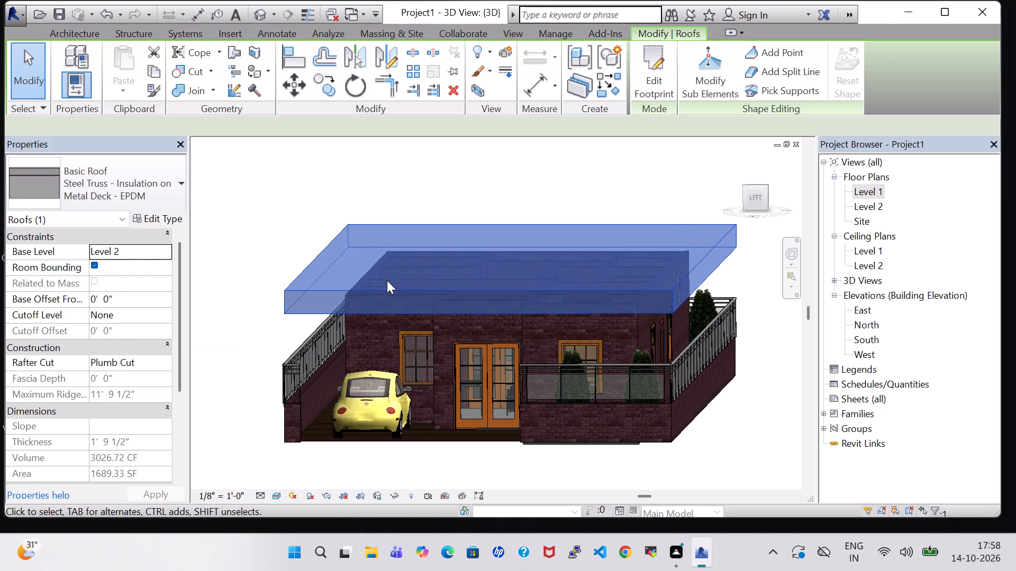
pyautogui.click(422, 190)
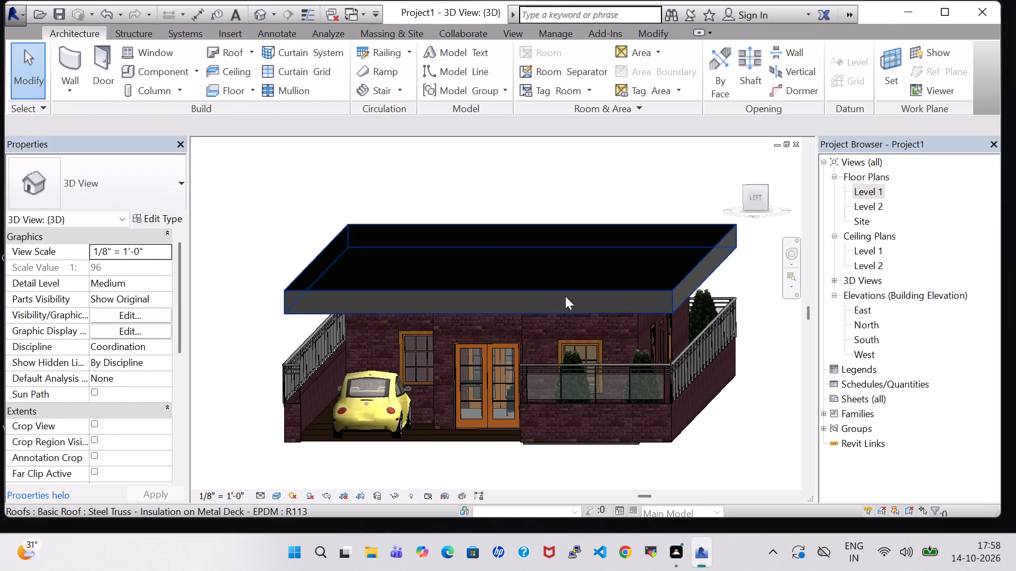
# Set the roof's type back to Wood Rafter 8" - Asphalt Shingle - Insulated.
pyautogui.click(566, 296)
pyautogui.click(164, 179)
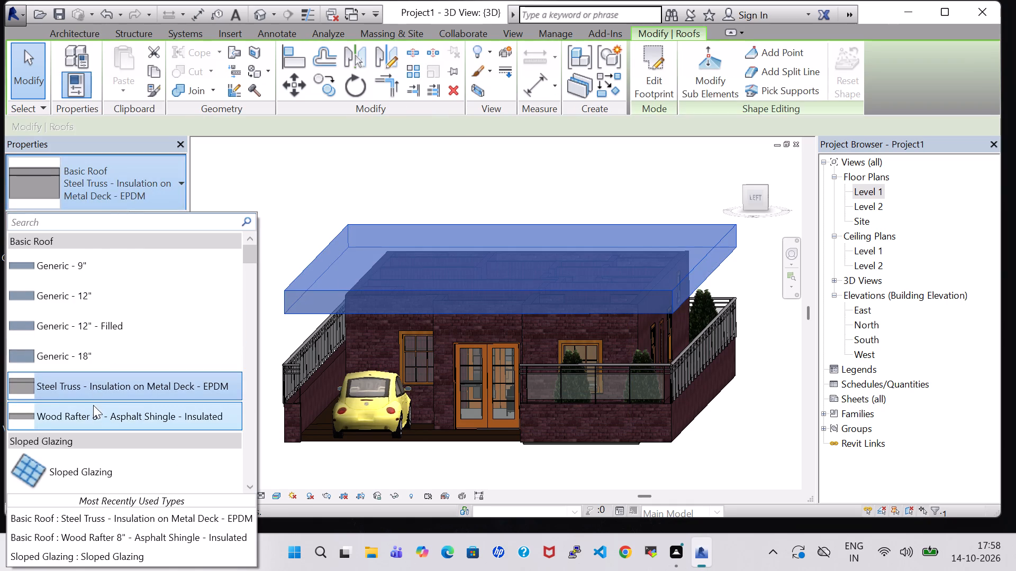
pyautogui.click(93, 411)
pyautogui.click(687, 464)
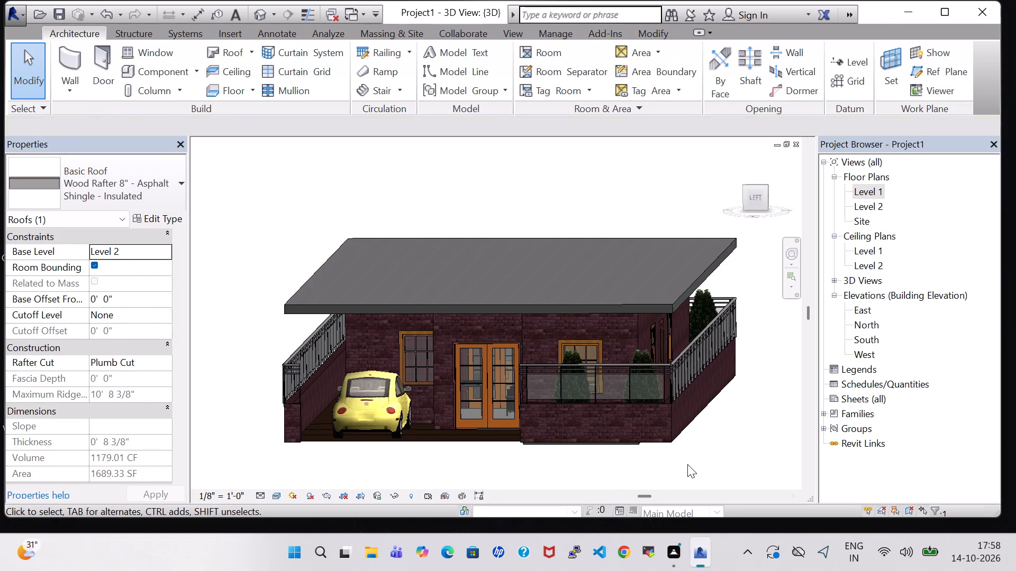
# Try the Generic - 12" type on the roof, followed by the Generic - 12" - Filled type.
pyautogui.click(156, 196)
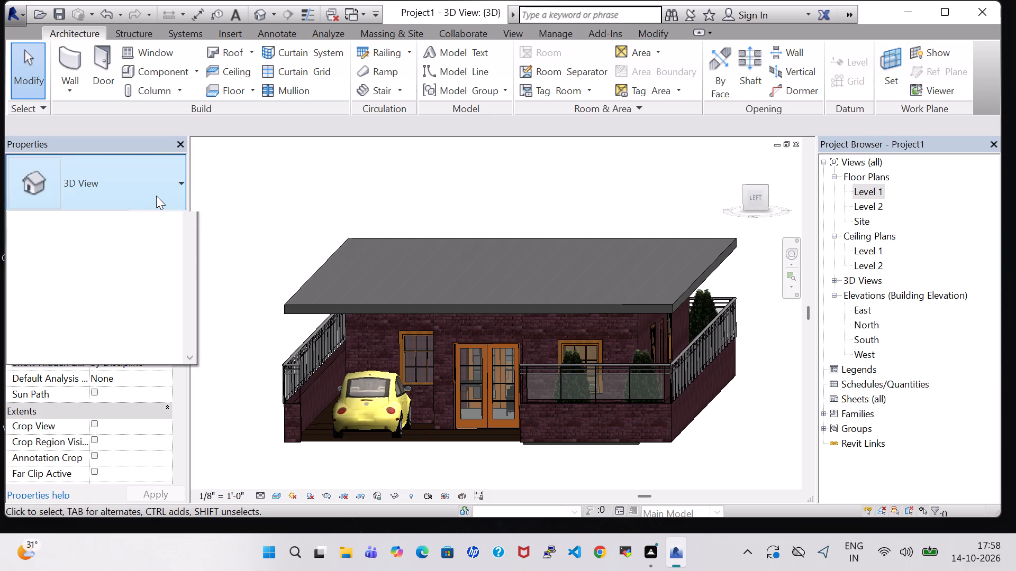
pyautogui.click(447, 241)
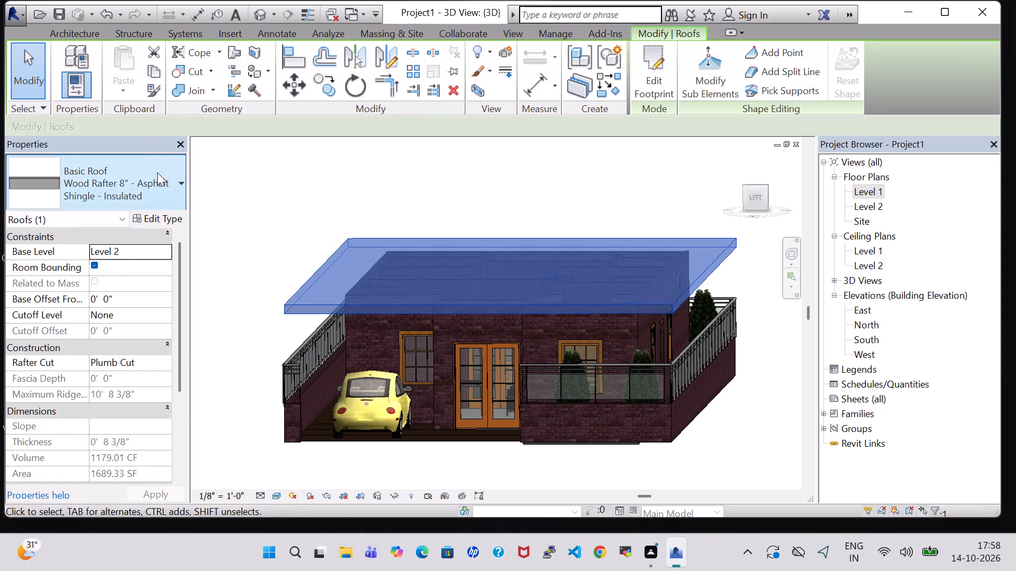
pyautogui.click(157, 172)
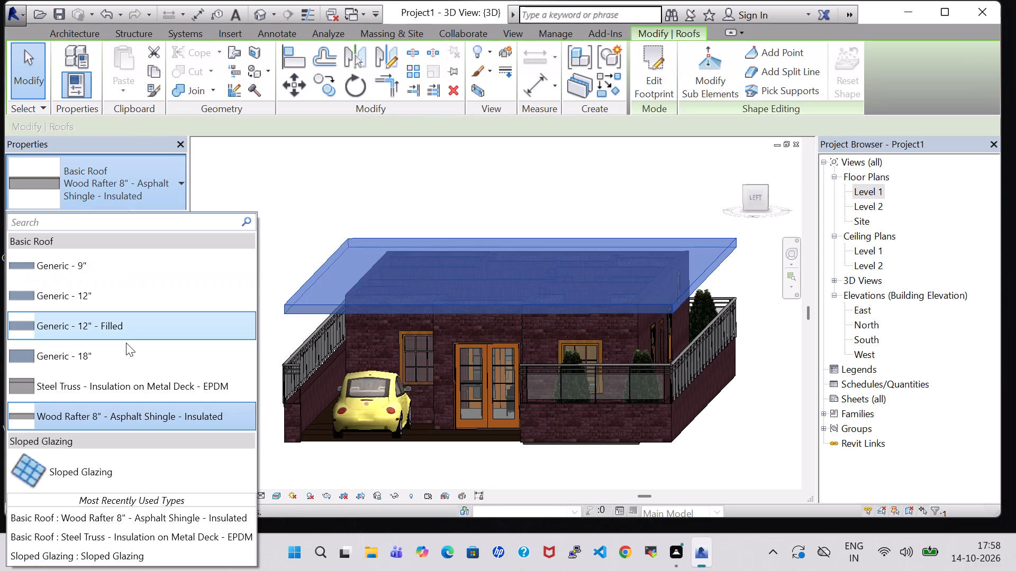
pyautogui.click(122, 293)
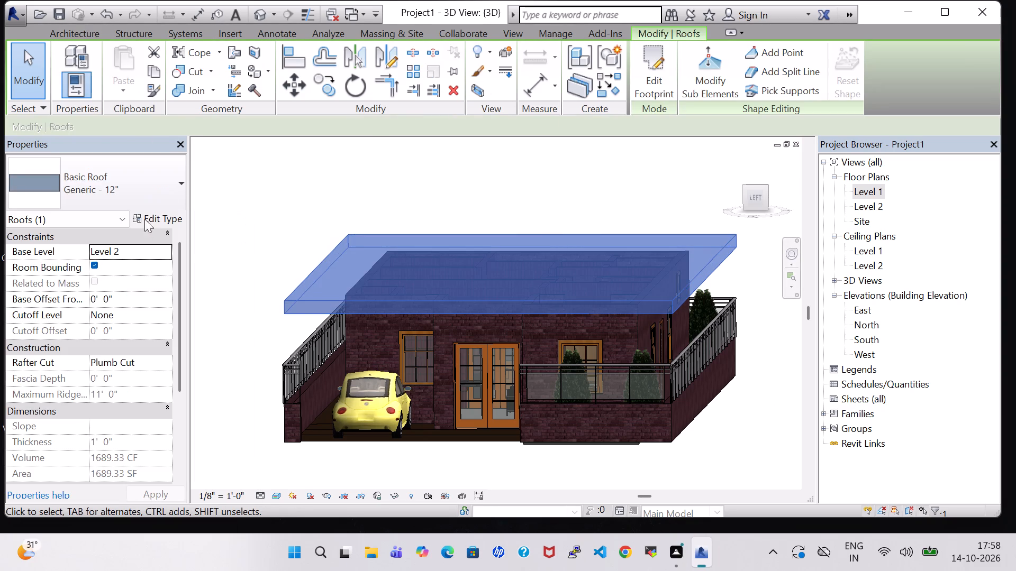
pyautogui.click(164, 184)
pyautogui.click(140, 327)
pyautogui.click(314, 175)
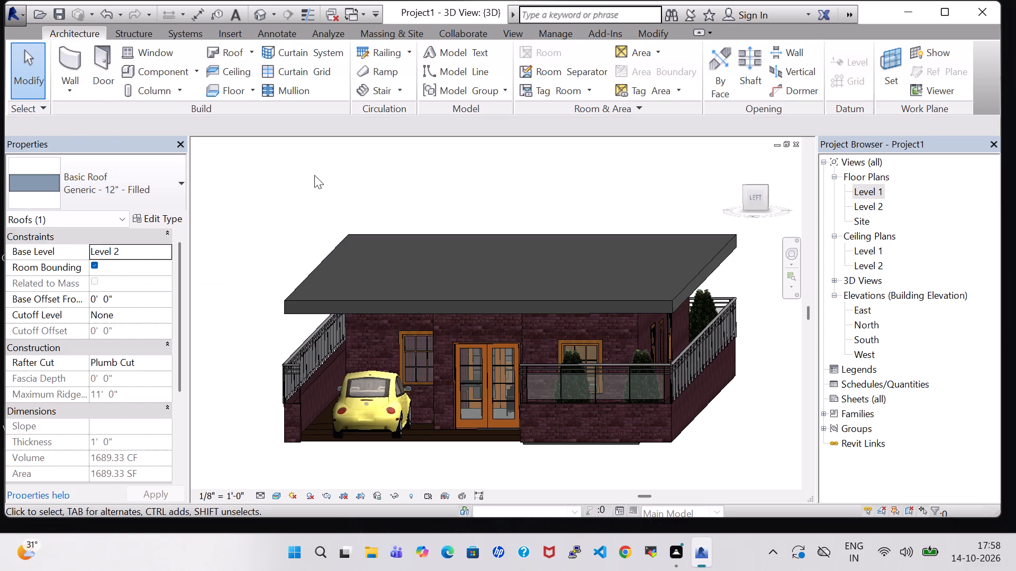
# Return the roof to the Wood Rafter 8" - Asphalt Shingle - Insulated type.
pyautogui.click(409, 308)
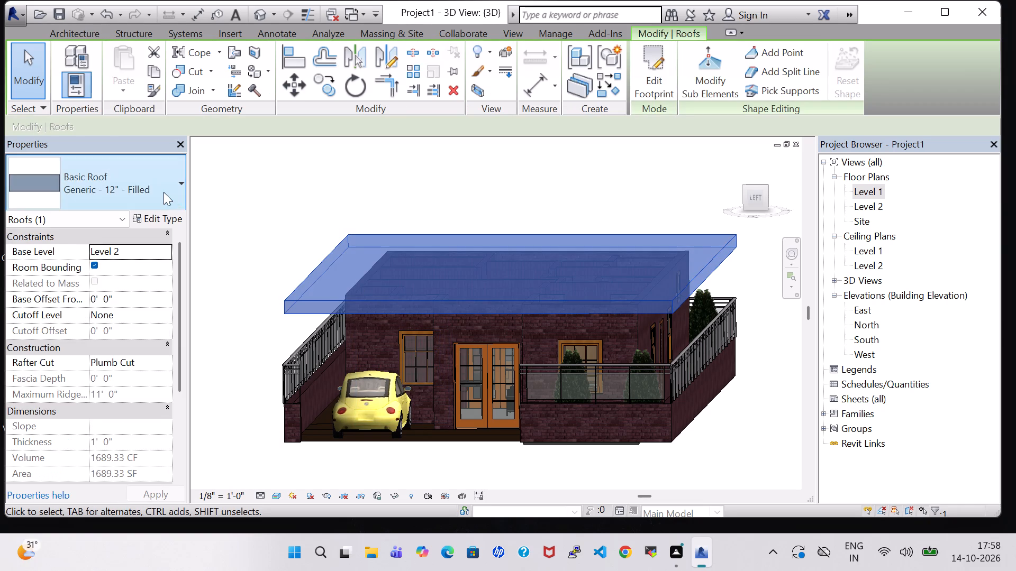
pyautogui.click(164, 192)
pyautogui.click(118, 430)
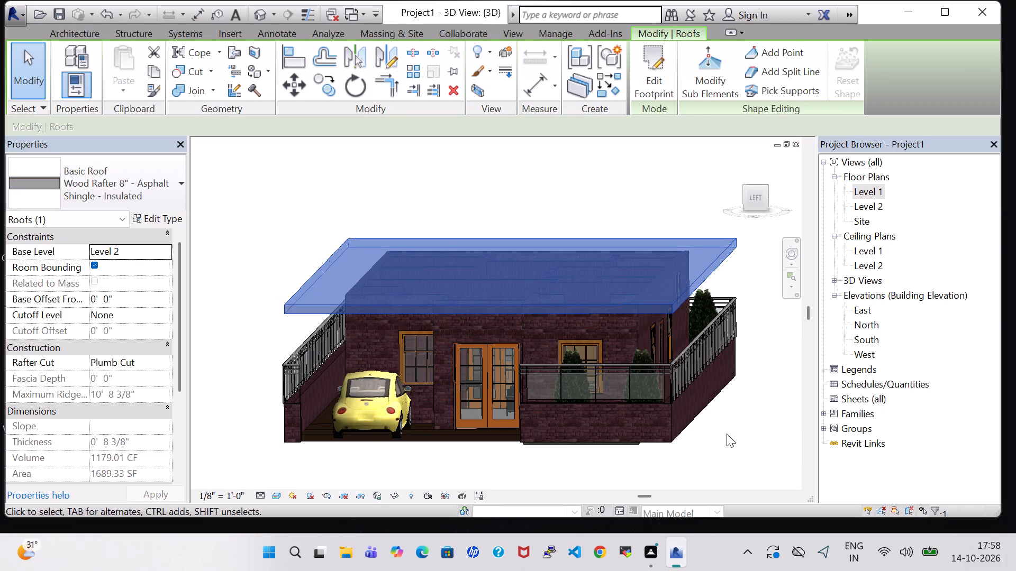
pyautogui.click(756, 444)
# Examine the front of the complete house in 3D, including the roof, entrance doors, parked car, railings and trees.
pyautogui.keyDown('shift'); pyautogui.moveTo(736, 449); pyautogui.dragTo(739, 450, button='middle'); pyautogui.keyUp('shift')
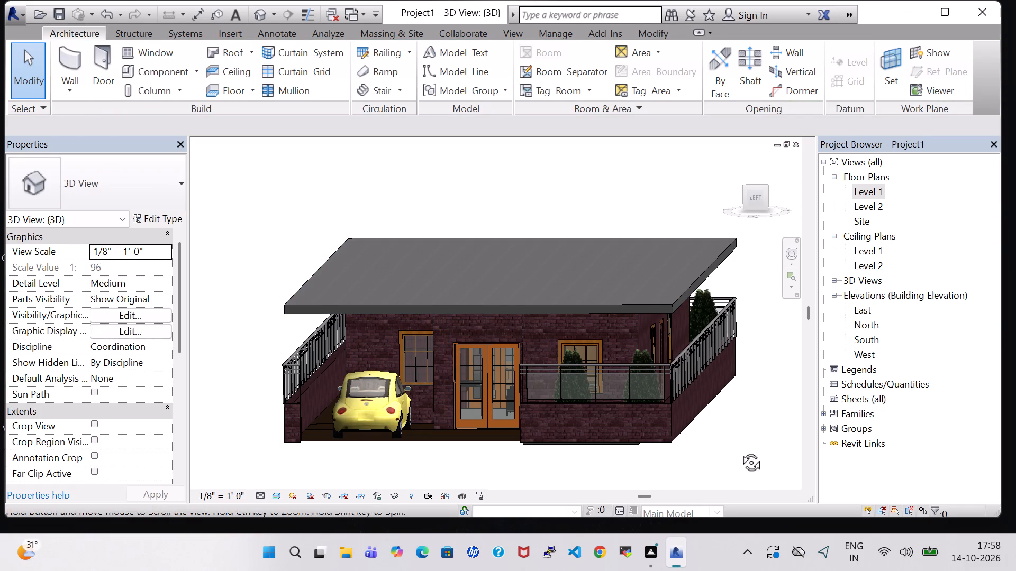
pyautogui.keyDown('shift'); pyautogui.moveTo(739, 450); pyautogui.dragTo(739, 421, button='middle'); pyautogui.keyUp('shift')
pyautogui.keyDown('shift'); pyautogui.moveTo(733, 376); pyautogui.dragTo(748, 384, button='middle'); pyautogui.keyUp('shift')
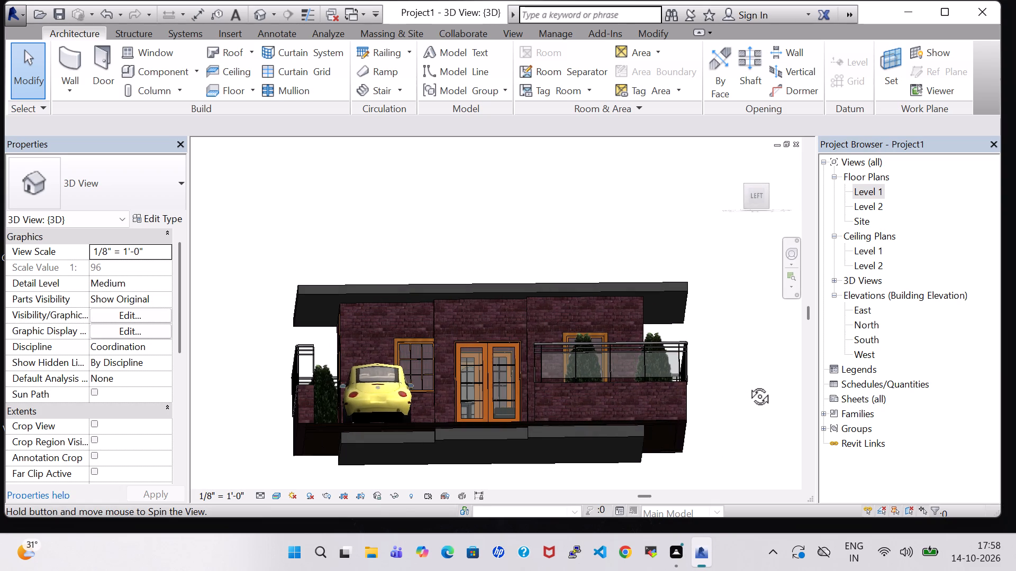
pyautogui.keyDown('shift'); pyautogui.moveTo(748, 384); pyautogui.dragTo(745, 388, button='middle'); pyautogui.keyUp('shift')
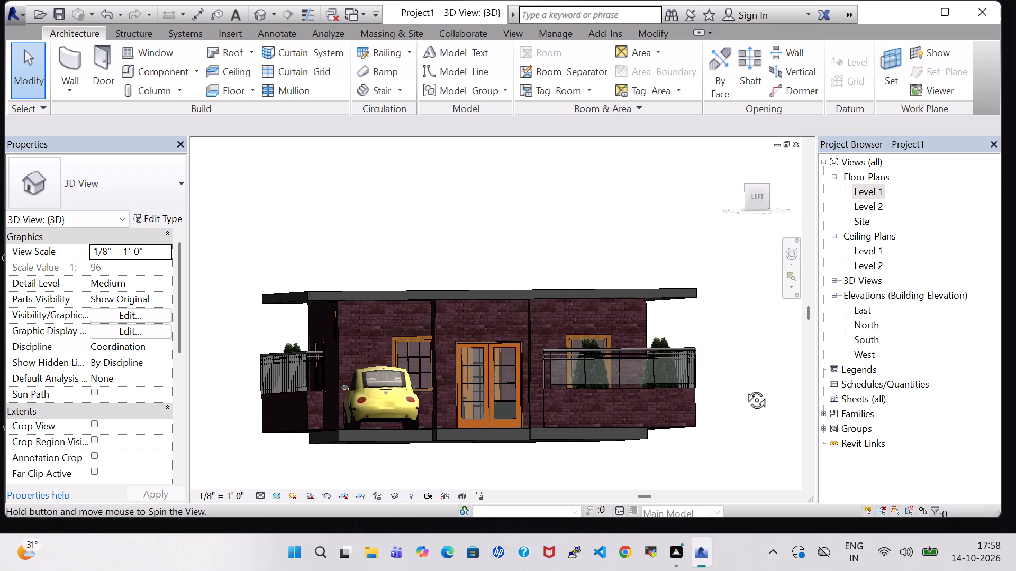
pyautogui.keyDown('shift'); pyautogui.moveTo(745, 388); pyautogui.dragTo(745, 389, button='middle'); pyautogui.keyUp('shift')
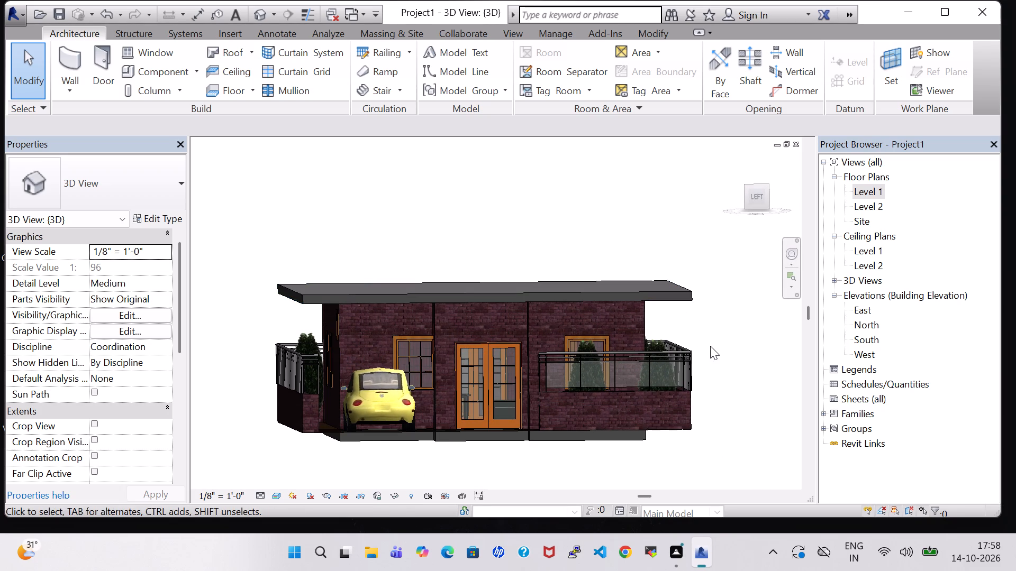
pyautogui.keyDown('shift'); pyautogui.moveTo(710, 346); pyautogui.dragTo(702, 346, button='middle'); pyautogui.keyUp('shift')
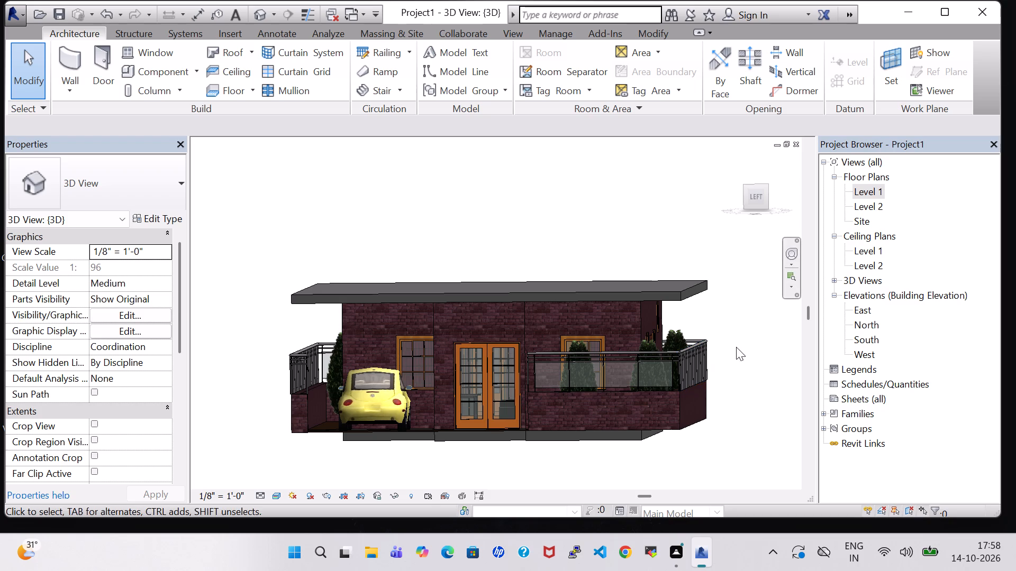
pyautogui.keyDown('shift'); pyautogui.moveTo(736, 347); pyautogui.dragTo(743, 362, button='middle'); pyautogui.keyUp('shift')
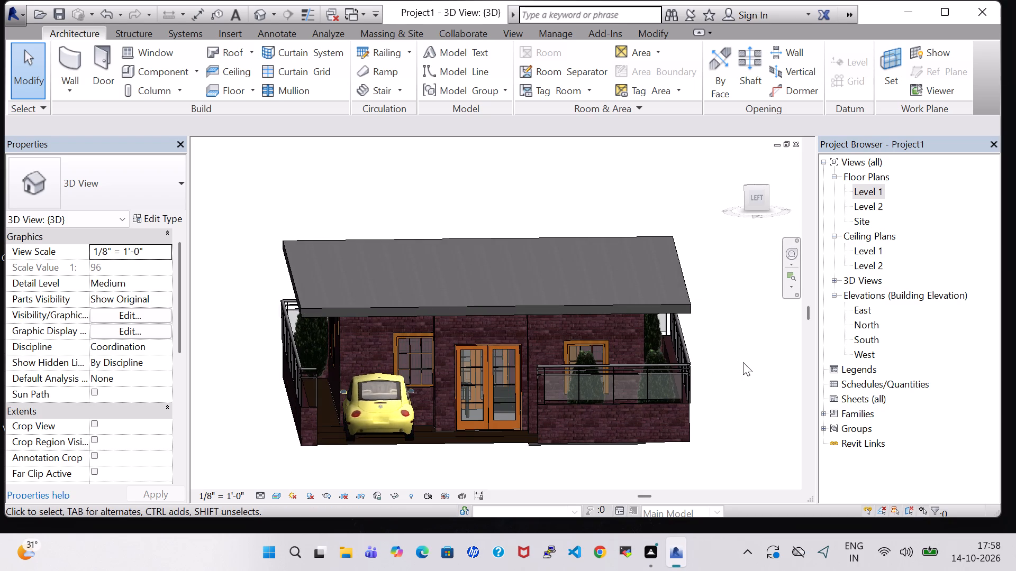
pyautogui.click(731, 354)
pyautogui.scroll(-1, 731, 354)
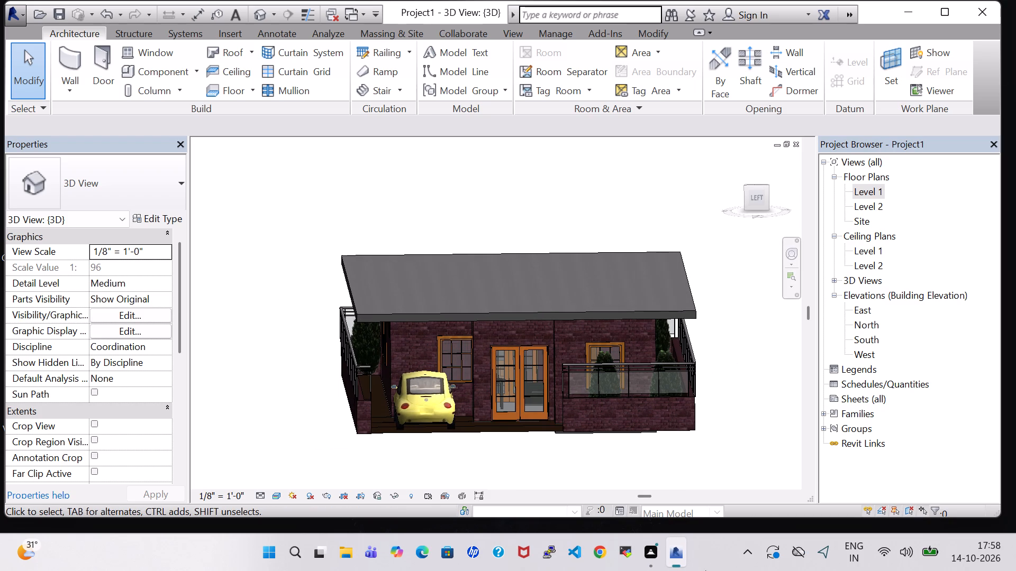
pyautogui.scroll(2, 546, 241)
pyautogui.moveTo(750, 333); pyautogui.dragTo(700, 241, button='middle')
pyautogui.moveTo(708, 267); pyautogui.dragTo(711, 268, button='middle')
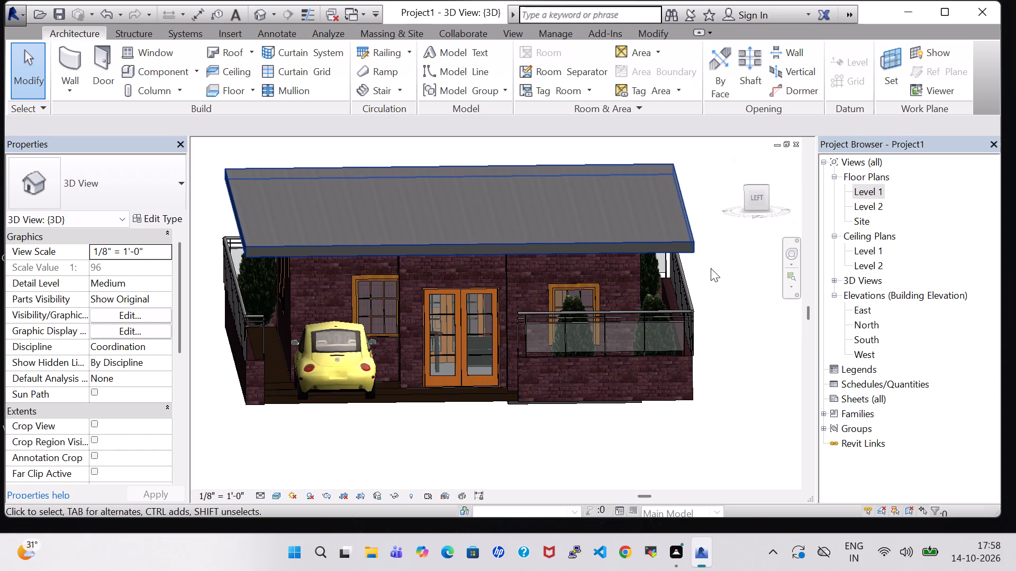
pyautogui.moveTo(711, 268); pyautogui.dragTo(727, 278, button='middle')
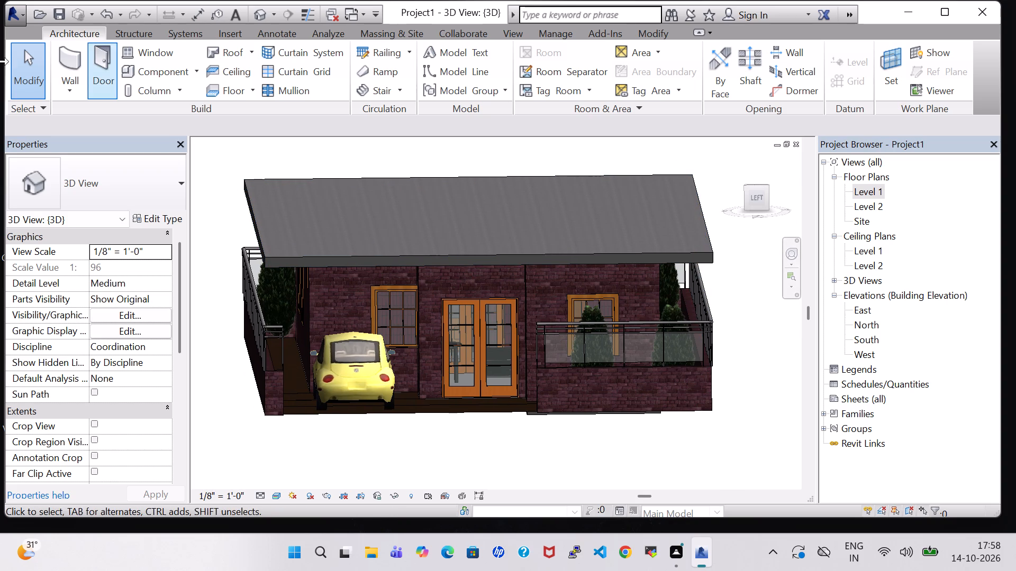
# Save the project as a new project file named Project43 in the Desktop's work folder.
pyautogui.click(20, 10)
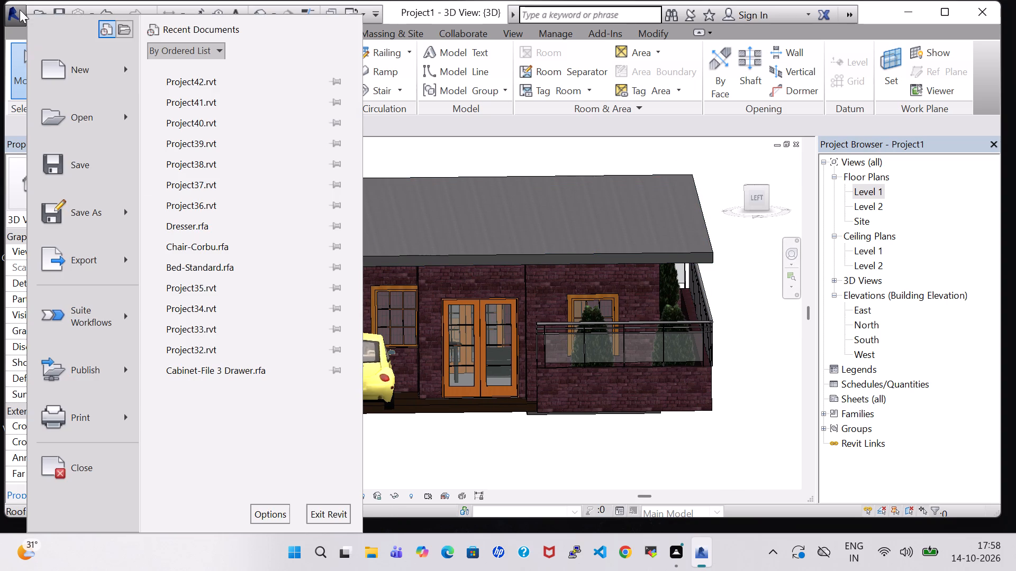
pyautogui.click(99, 216)
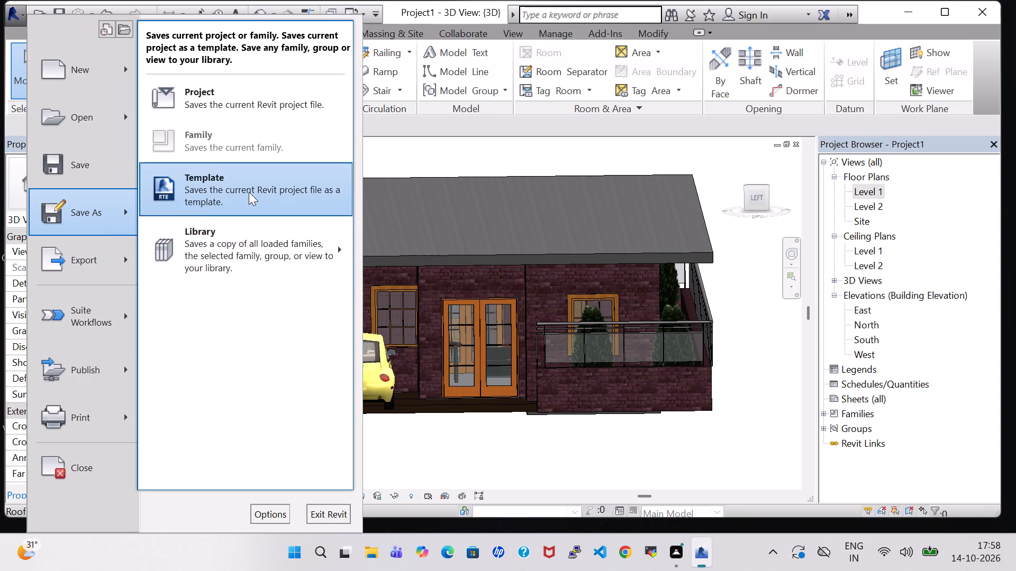
pyautogui.click(240, 105)
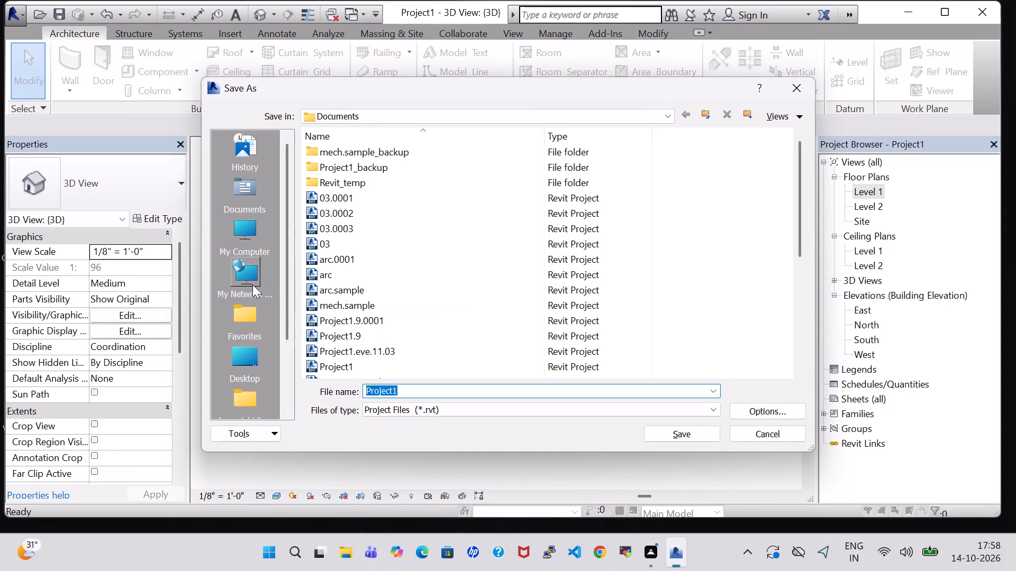
pyautogui.doubleClick(247, 347)
pyautogui.scroll(-2, 316, 293)
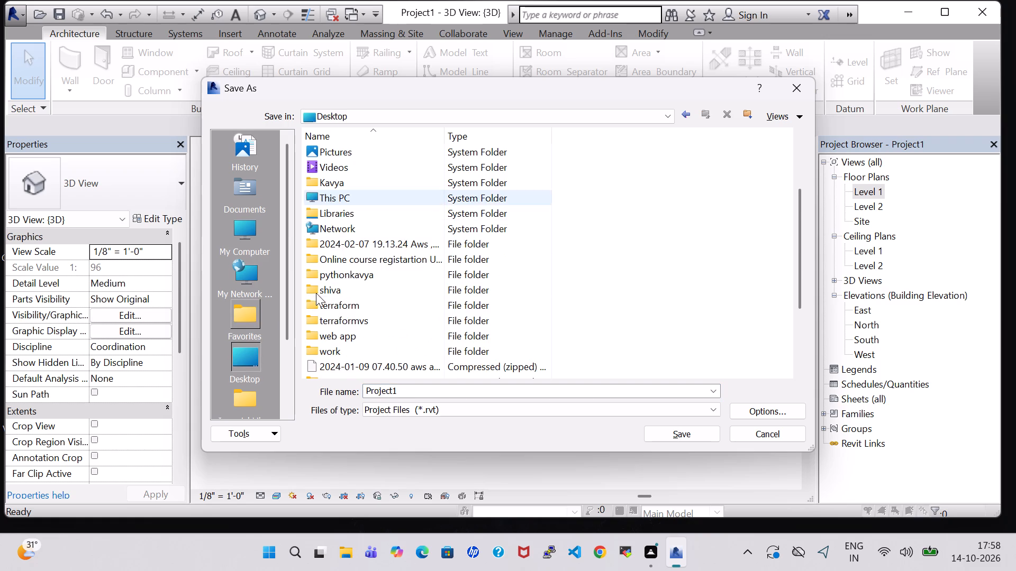
pyautogui.scroll(-1, 314, 312)
pyautogui.doubleClick(324, 302)
pyautogui.scroll(-11, 435, 260)
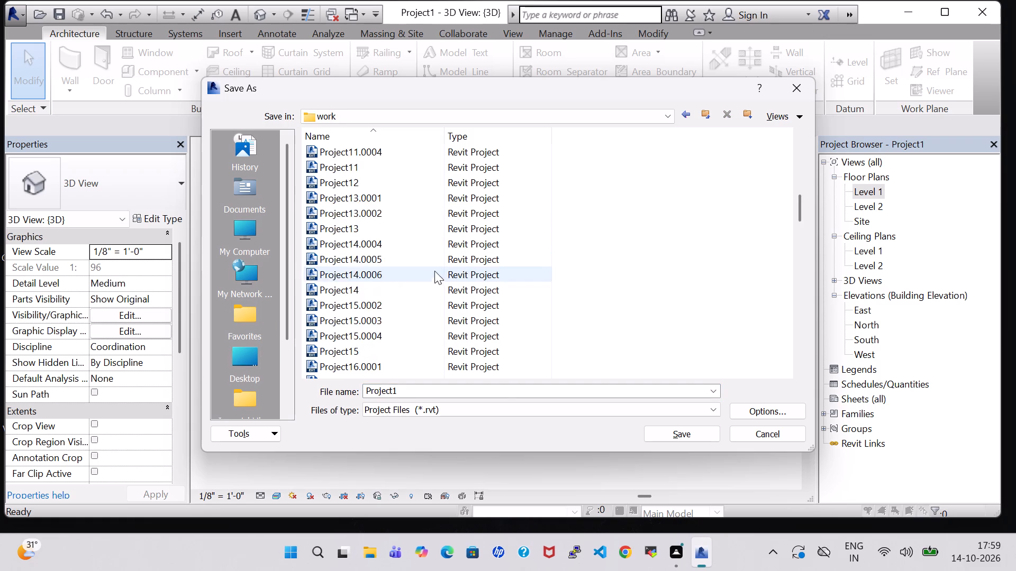
pyautogui.scroll(-20, 434, 271)
pyautogui.scroll(-20, 434, 271)
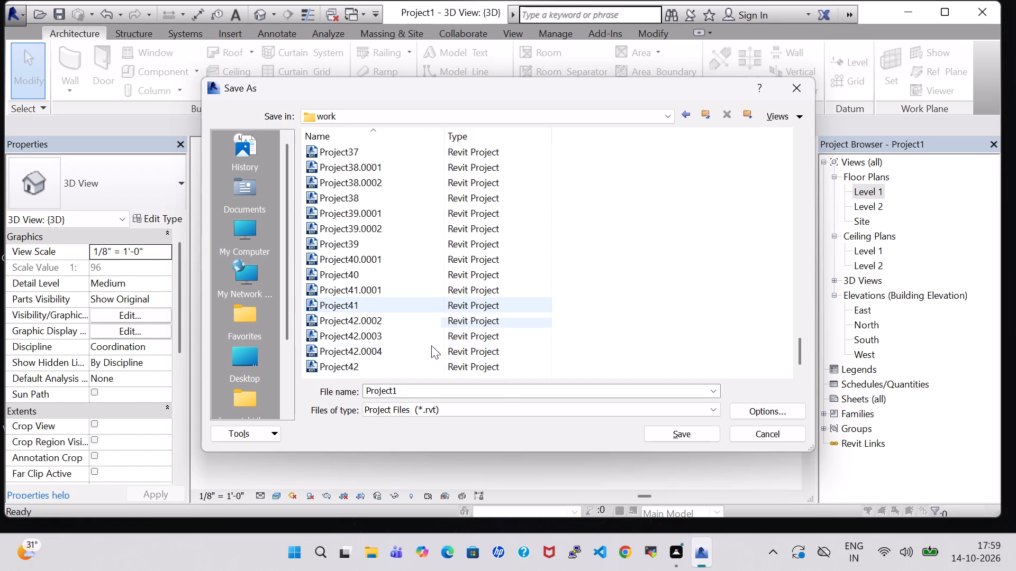
pyautogui.click(416, 384)
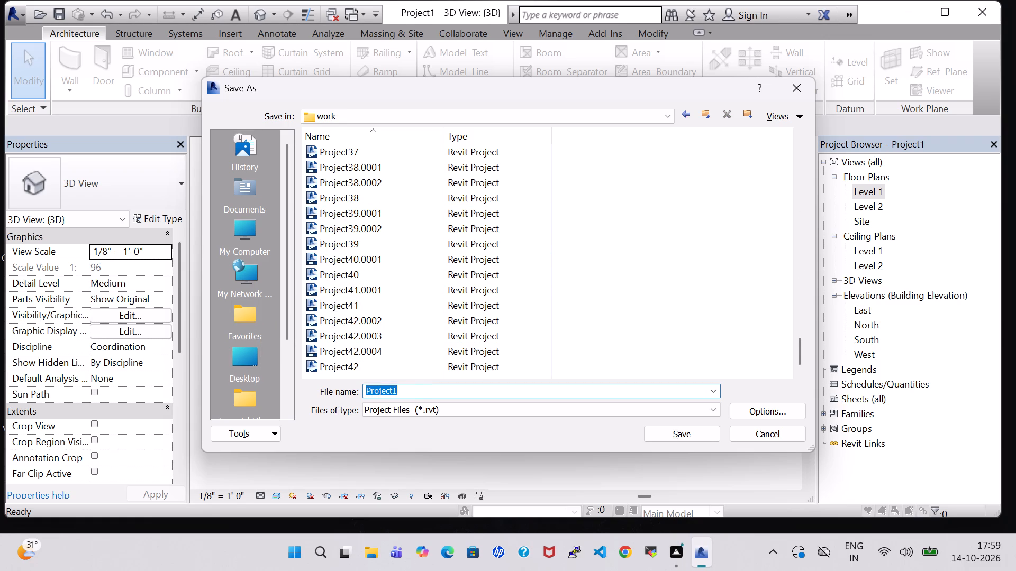
pyautogui.click(417, 394)
pyautogui.press('BackSpace')
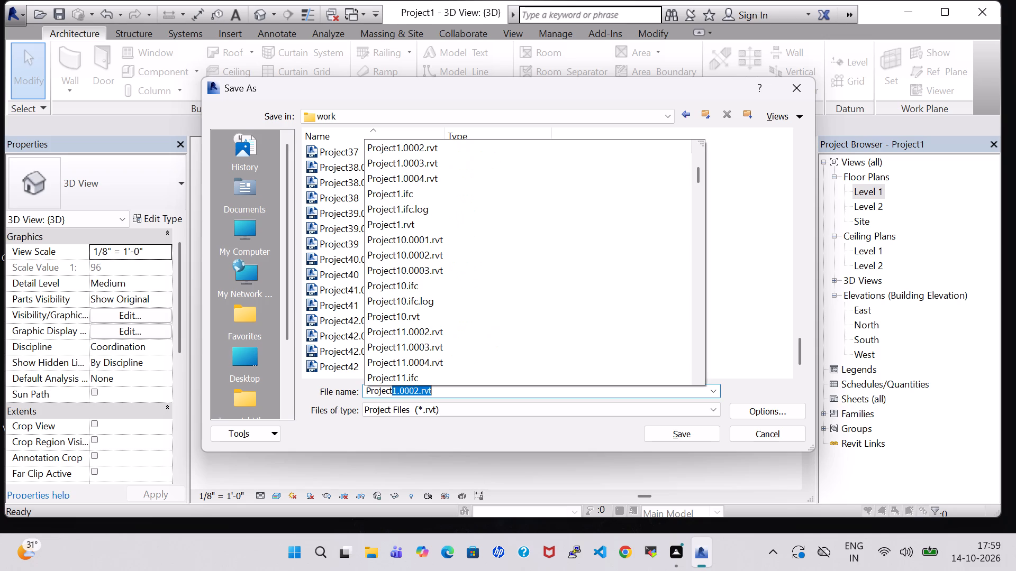
pyautogui.write('43')
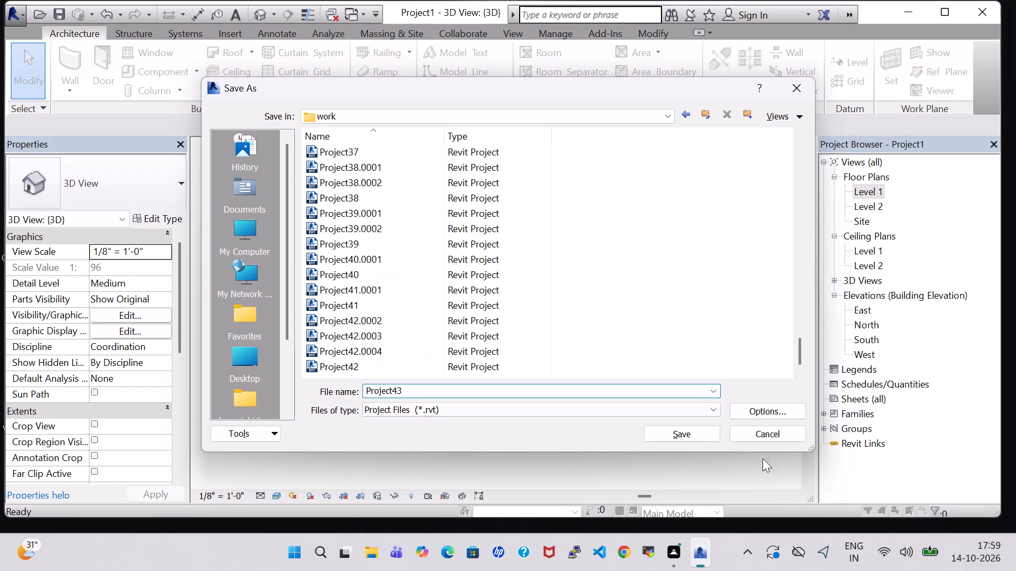
pyautogui.click(686, 435)
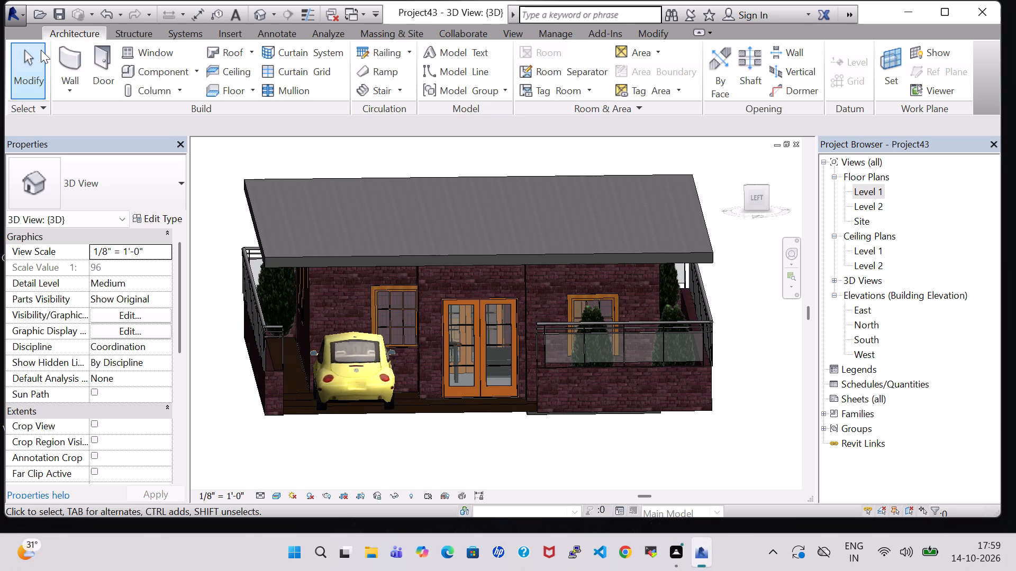
# Save the Project43 file again with the front of the house shown in the 3D view.
pyautogui.click(20, 12)
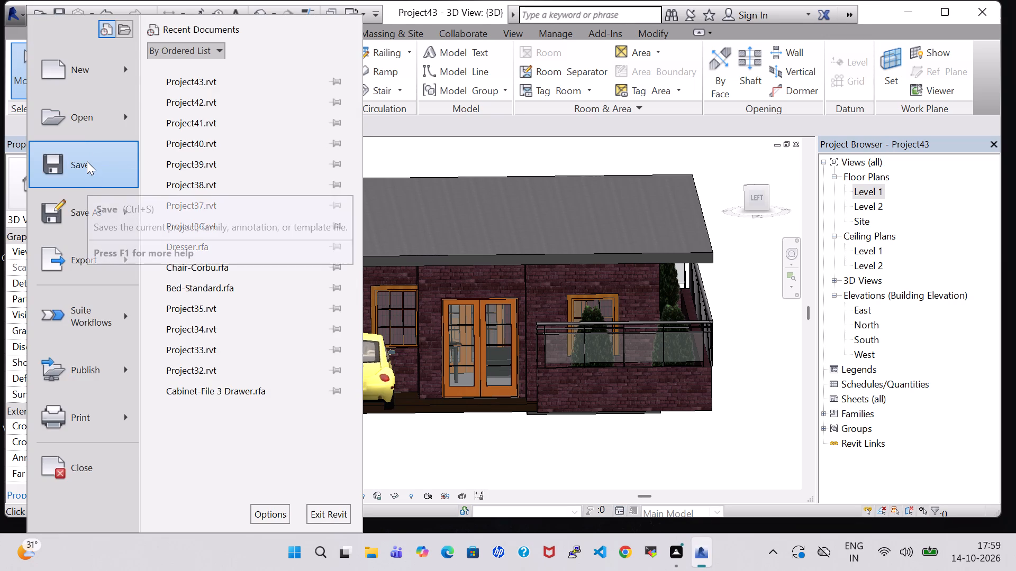
pyautogui.click(87, 161)
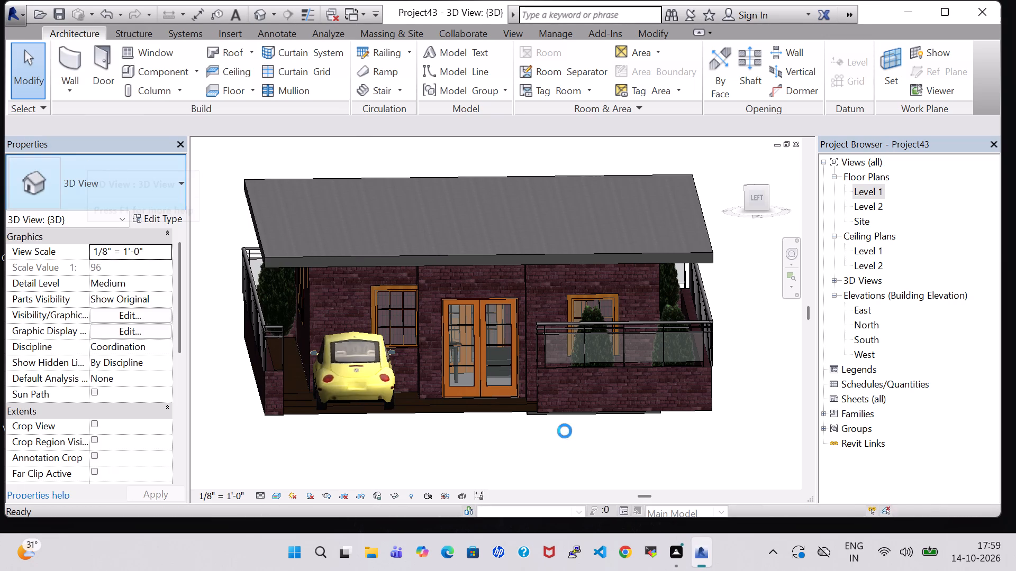
pyautogui.keyDown('shift'); pyautogui.moveTo(565, 431); pyautogui.dragTo(557, 433, button='middle'); pyautogui.keyUp('shift')
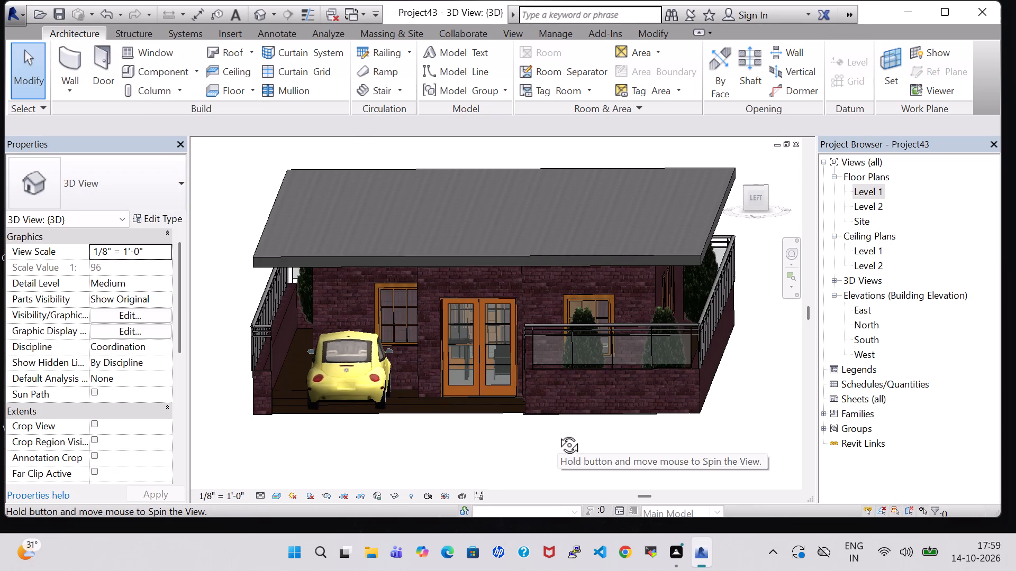
pyautogui.keyDown('shift'); pyautogui.moveTo(557, 433); pyautogui.dragTo(558, 433, button='middle'); pyautogui.keyUp('shift')
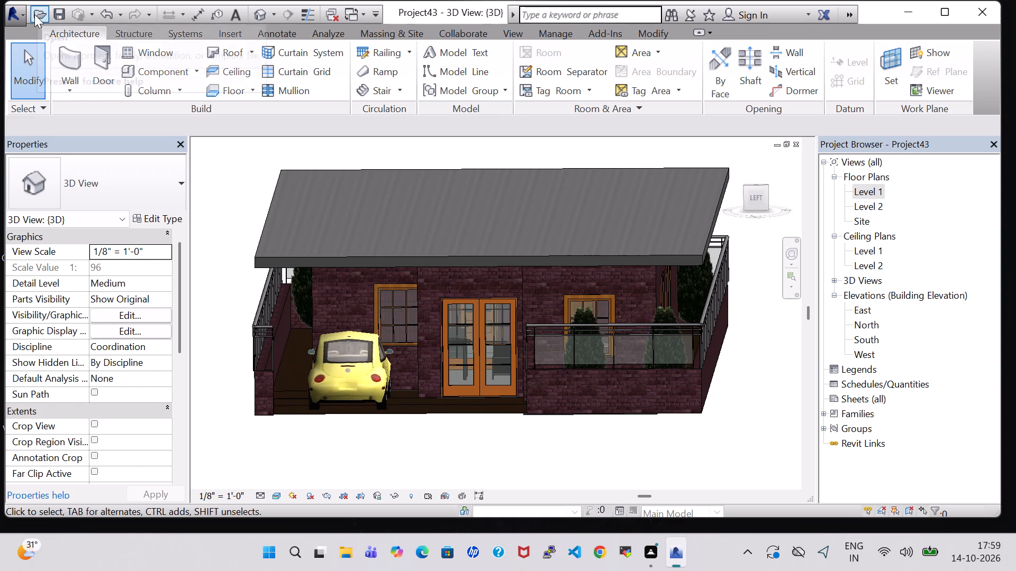
pyautogui.click(17, 16)
pyautogui.click(87, 174)
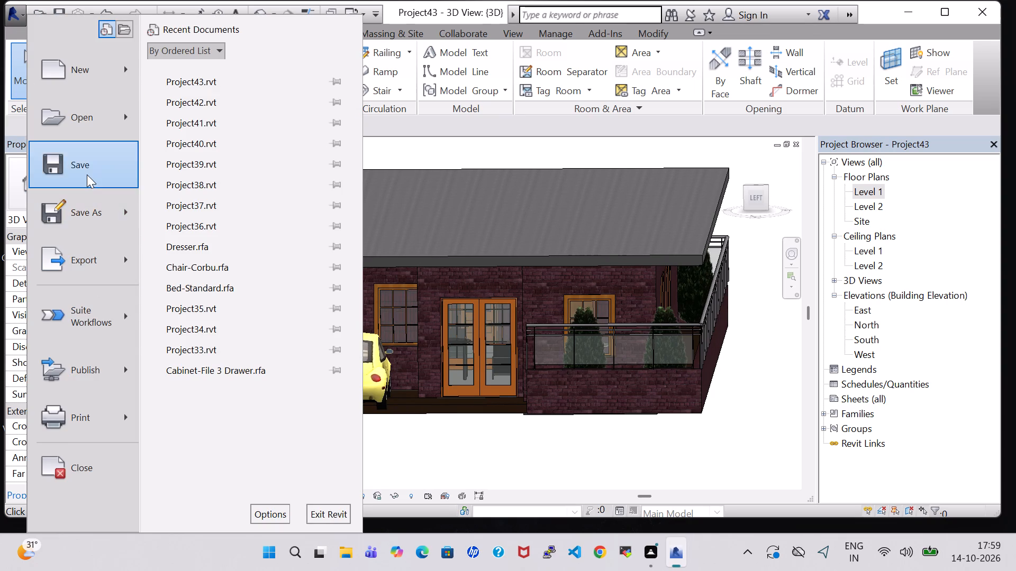
# Export the model as an IFC 2x3 file named Project43 in the work folder, with 1st Level space boundaries.
pyautogui.click(17, 9)
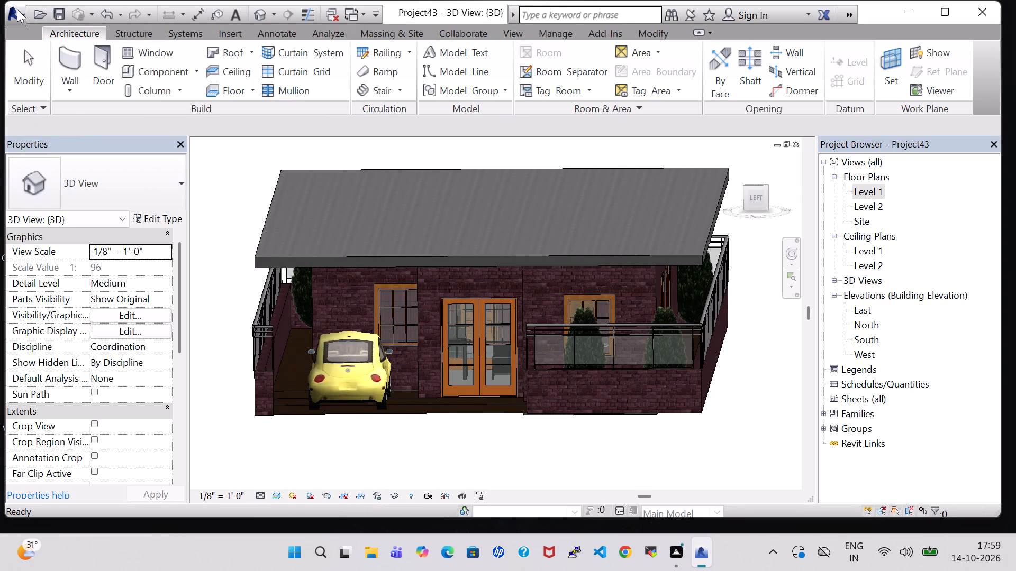
pyautogui.click(12, 10)
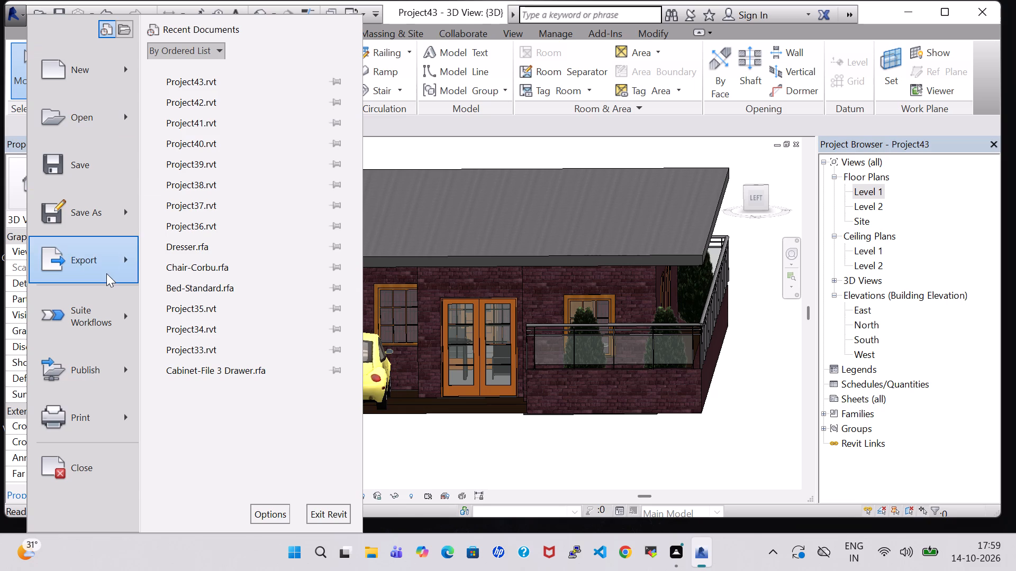
pyautogui.click(106, 273)
pyautogui.click(230, 396)
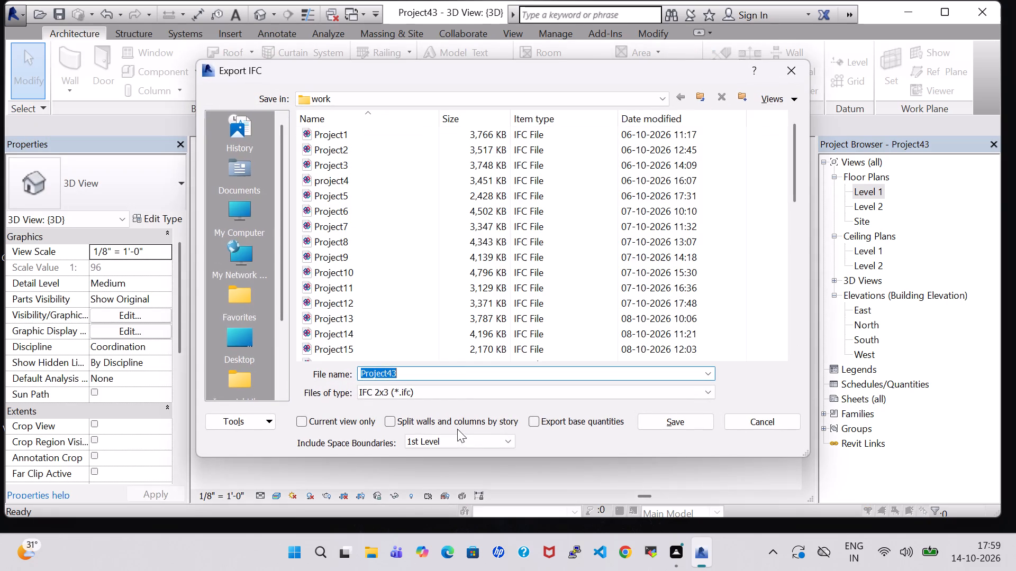
pyautogui.click(458, 374)
pyautogui.scroll(-15, 456, 297)
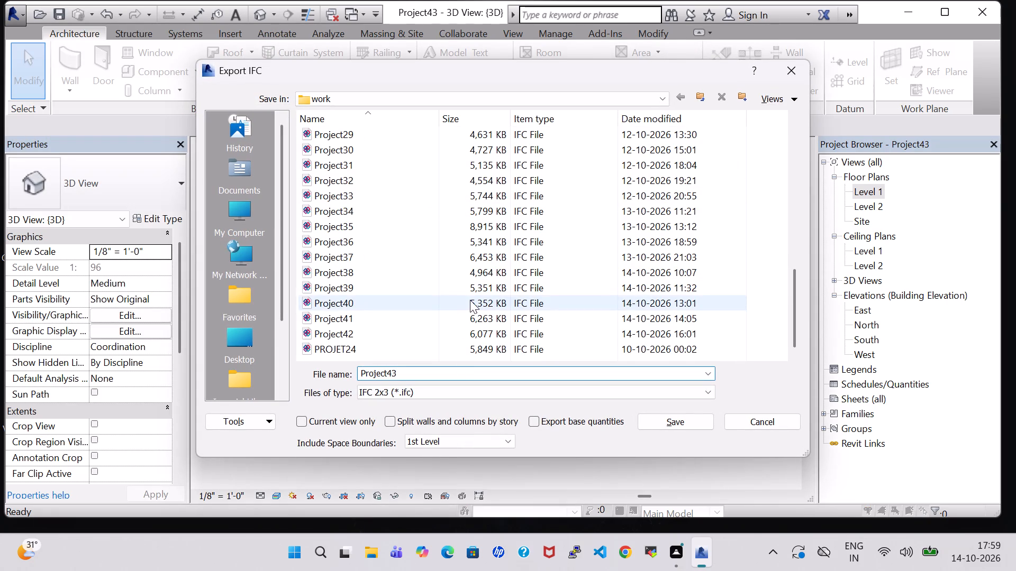
pyautogui.scroll(-7, 470, 300)
pyautogui.click(691, 423)
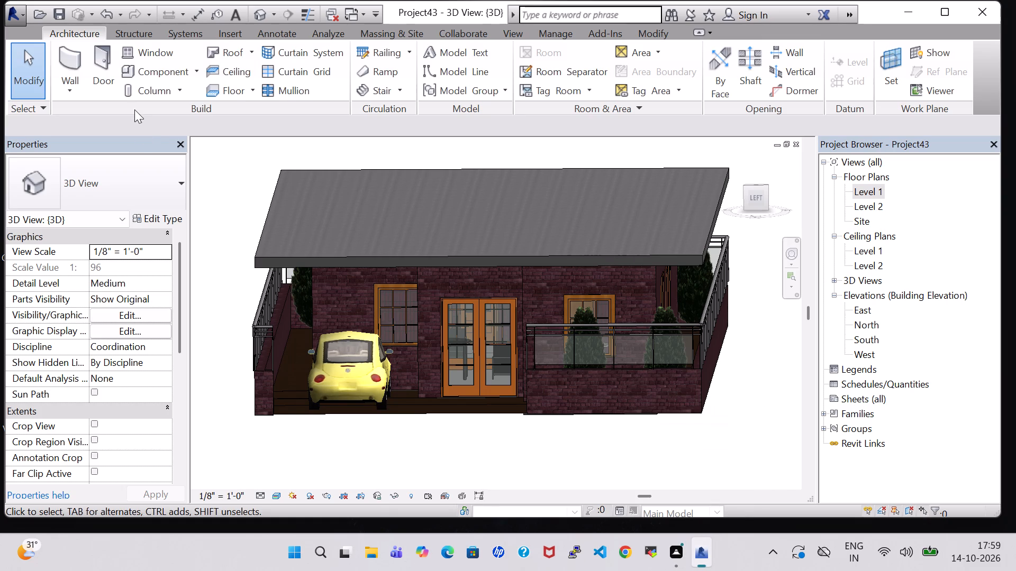
# Examine the finished house in 3D from the front, from below and from both front corners.
pyautogui.click(214, 147)
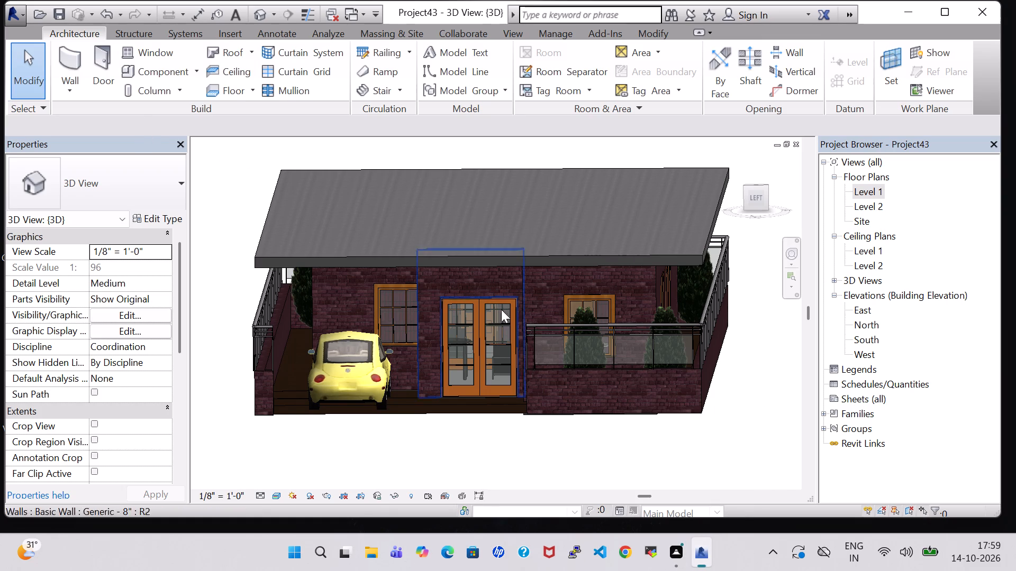
pyautogui.keyDown('shift'); pyautogui.moveTo(520, 435); pyautogui.dragTo(532, 405, button='middle'); pyautogui.keyUp('shift')
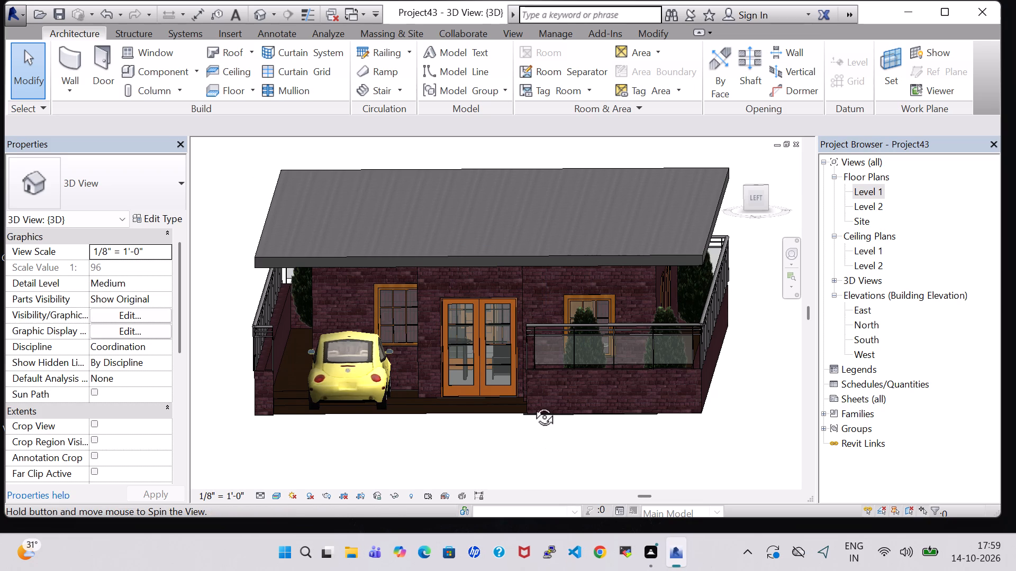
pyautogui.keyDown('shift'); pyautogui.moveTo(532, 405); pyautogui.dragTo(532, 399, button='middle'); pyautogui.keyUp('shift')
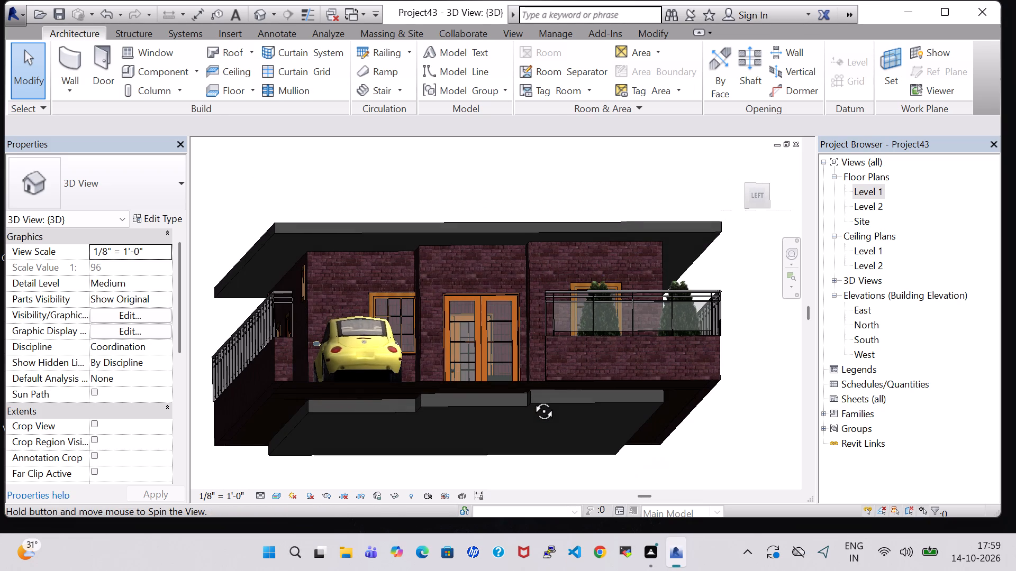
pyautogui.keyDown('shift'); pyautogui.moveTo(532, 399); pyautogui.dragTo(512, 434, button='middle'); pyautogui.keyUp('shift')
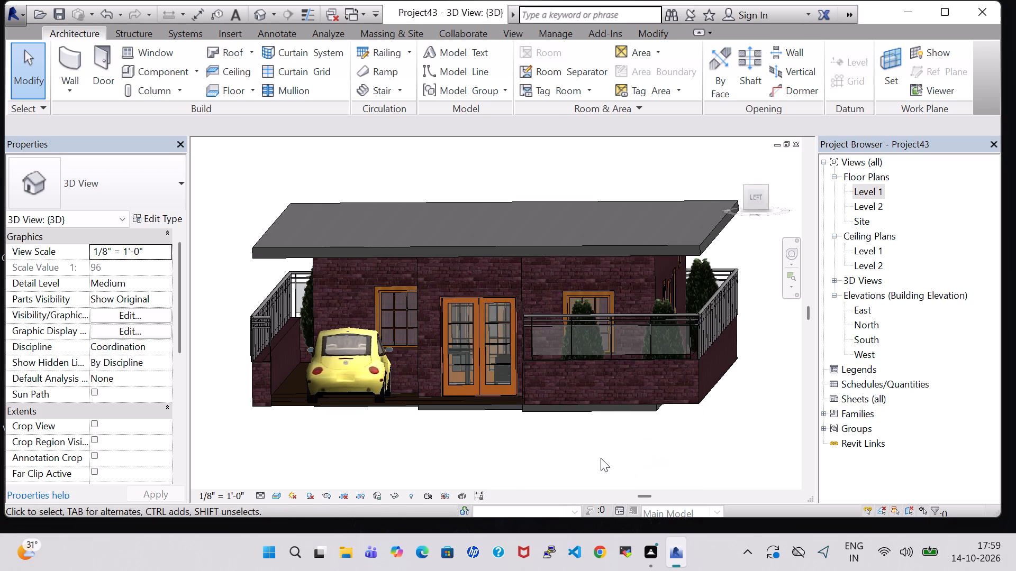
pyautogui.keyDown('shift'); pyautogui.moveTo(681, 443); pyautogui.dragTo(713, 455, button='middle'); pyautogui.keyUp('shift')
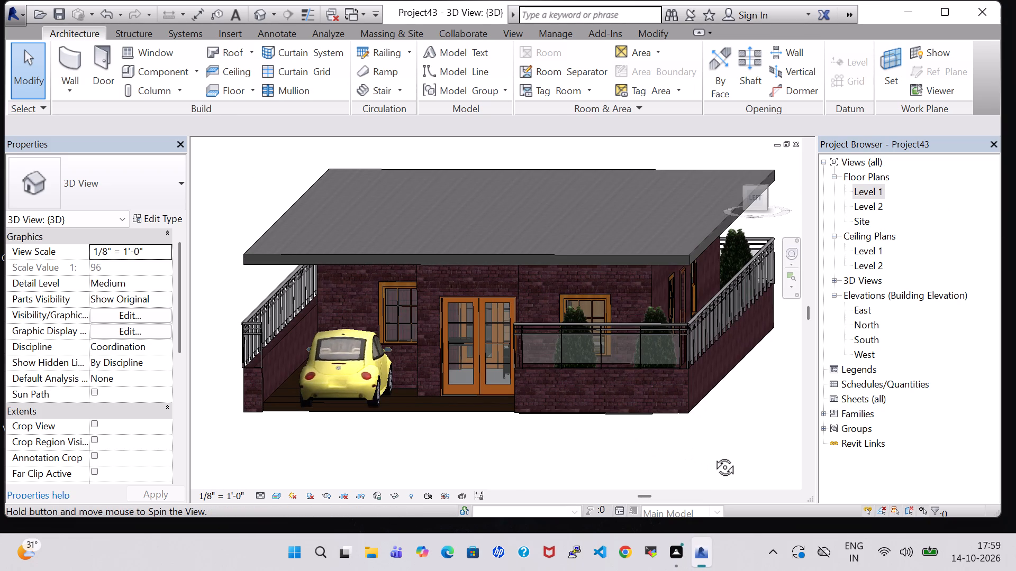
pyautogui.keyDown('shift'); pyautogui.moveTo(713, 455); pyautogui.dragTo(702, 441, button='middle'); pyautogui.keyUp('shift')
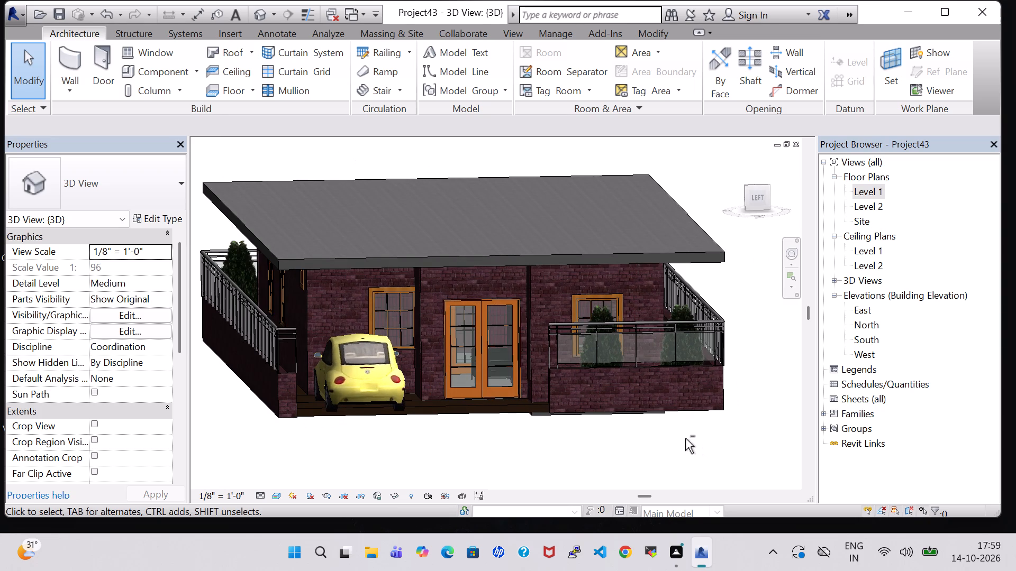
pyautogui.keyDown('shift'); pyautogui.moveTo(675, 440); pyautogui.dragTo(638, 437, button='middle'); pyautogui.keyUp('shift')
pyautogui.keyDown('shift'); pyautogui.moveTo(698, 434); pyautogui.dragTo(726, 441, button='middle'); pyautogui.keyUp('shift')
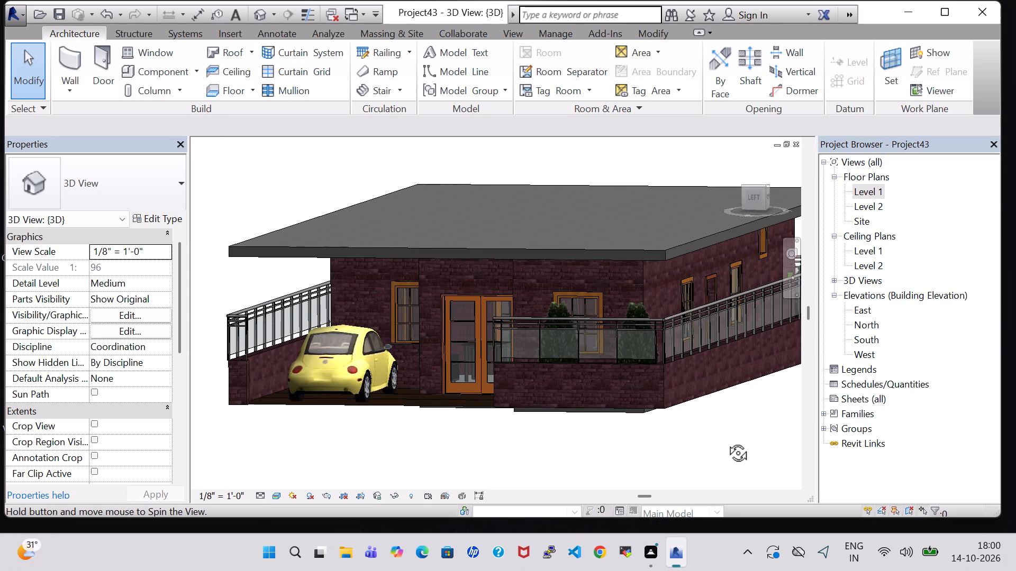
pyautogui.click(741, 419)
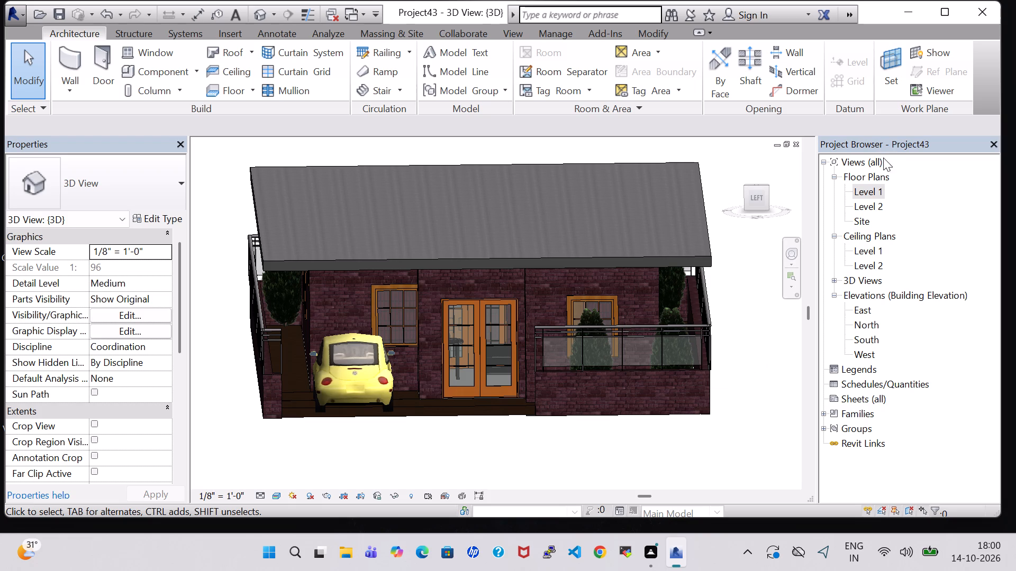
# Examine the whole Level 1 floor plan, including its labelled rooms, furniture, parking, lawn and passages.
pyautogui.doubleClick(877, 187)
pyautogui.scroll(-5, 648, 227)
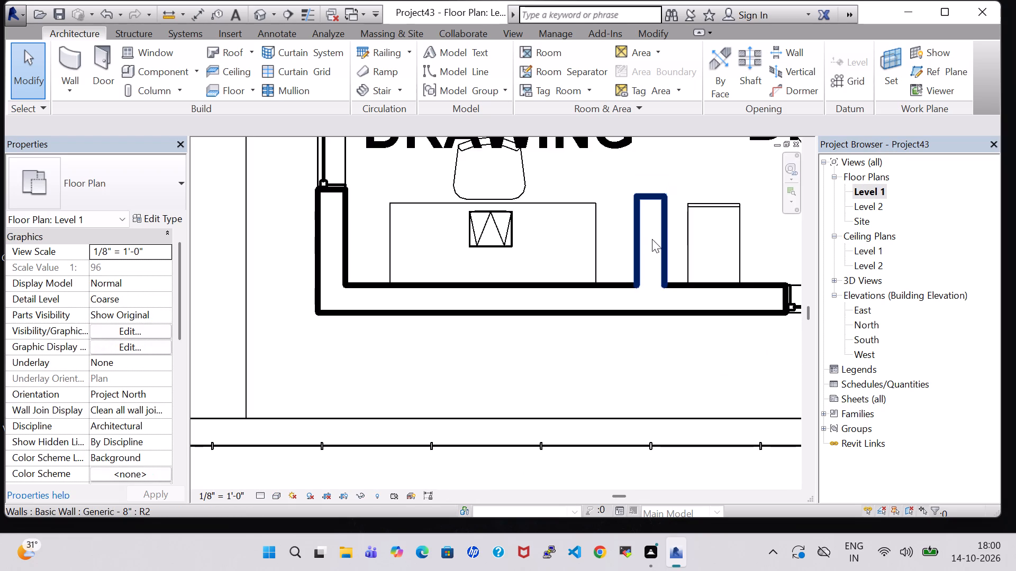
pyautogui.scroll(-10, 652, 239)
pyautogui.moveTo(637, 450); pyautogui.dragTo(565, 447, button='middle')
pyautogui.scroll(-4, 583, 407)
pyautogui.moveTo(636, 381); pyautogui.dragTo(606, 392, button='middle')
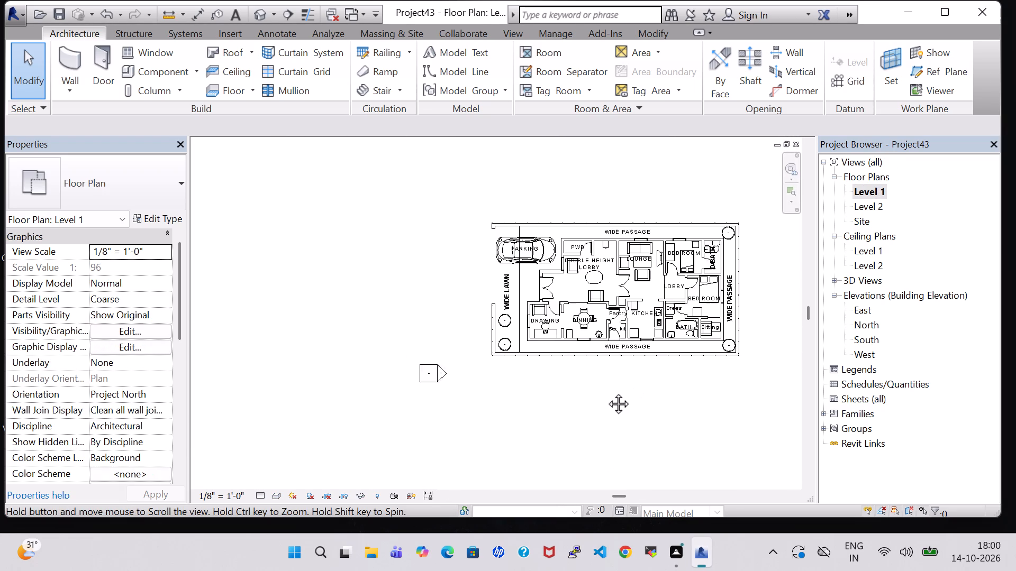
pyautogui.moveTo(606, 392); pyautogui.dragTo(575, 400, button='middle')
pyautogui.scroll(3, 575, 400)
pyautogui.moveTo(583, 399); pyautogui.dragTo(536, 425, button='middle')
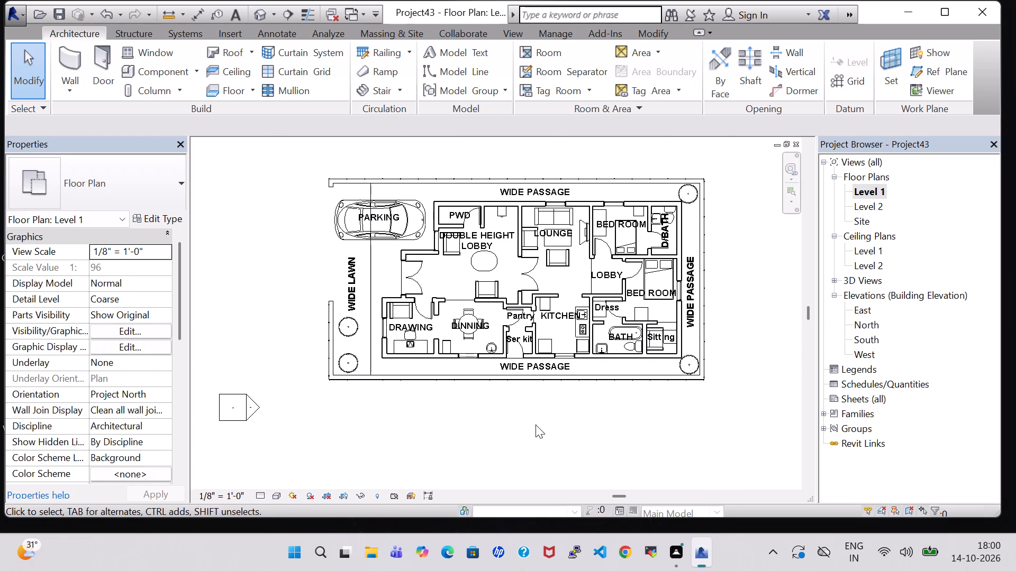
pyautogui.scroll(1, 536, 422)
pyautogui.moveTo(536, 422); pyautogui.dragTo(515, 450, button='middle')
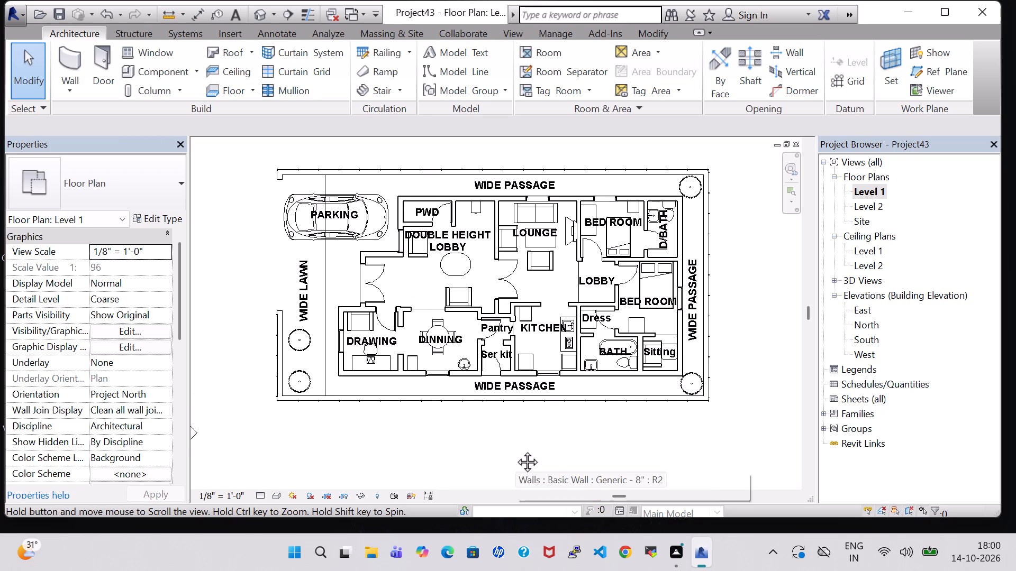
pyautogui.moveTo(515, 450); pyautogui.dragTo(516, 462, button='middle')
# Return to the default 3D view of the house and save the project.
pyautogui.click(260, 13)
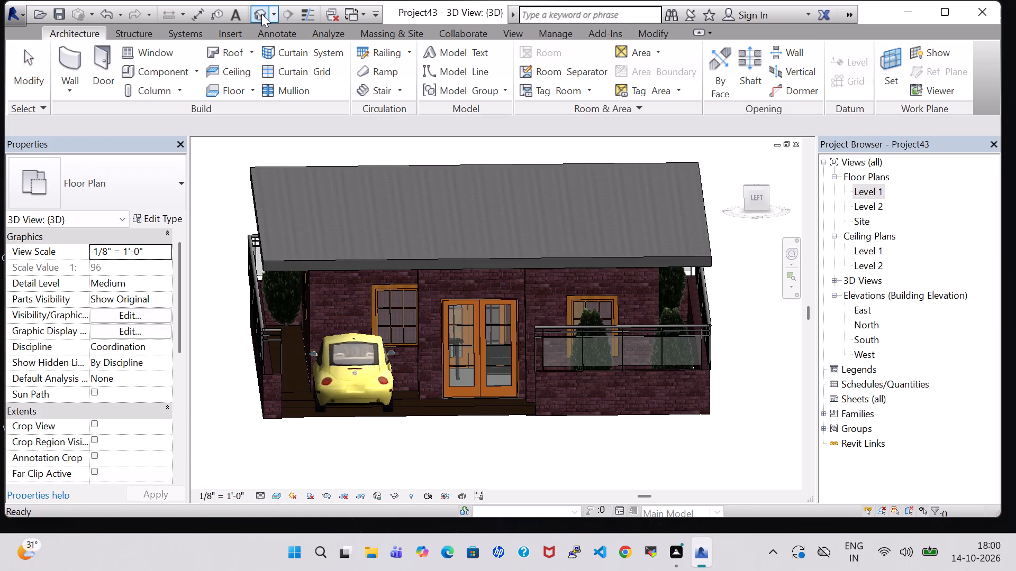
pyautogui.click(14, 16)
pyautogui.click(71, 169)
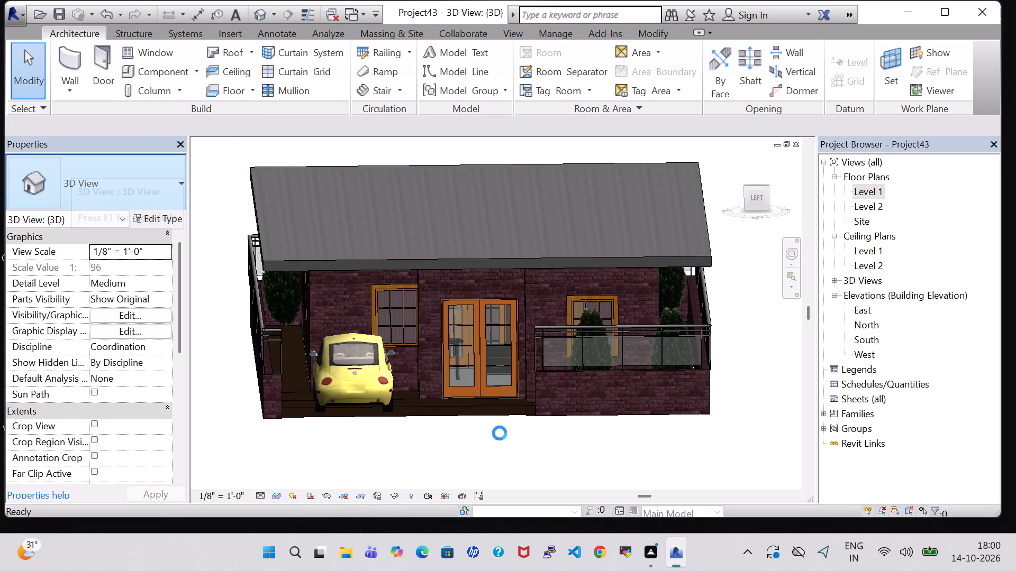